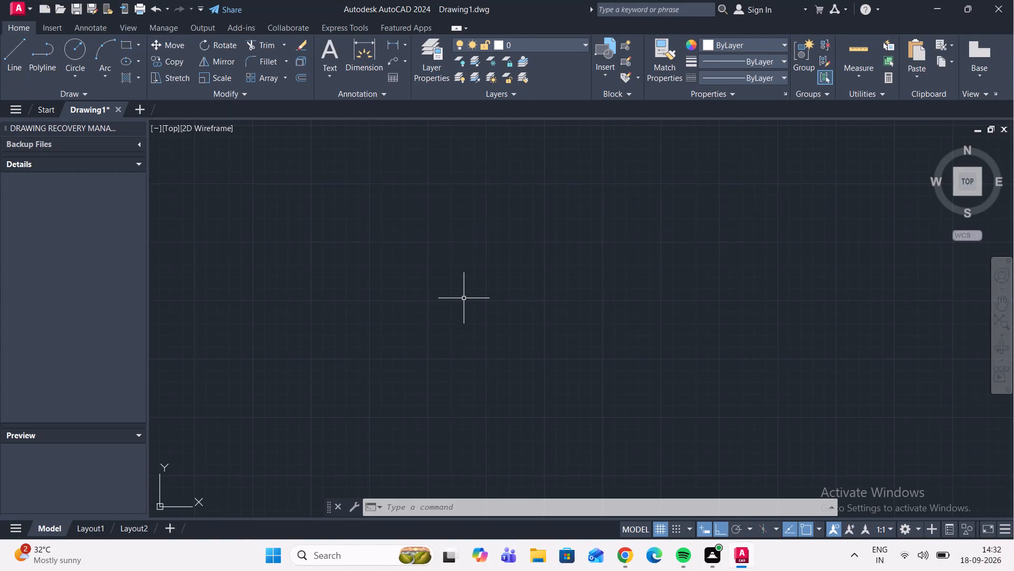
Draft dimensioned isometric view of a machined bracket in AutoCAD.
Turn on isometric drafting with ISODRAFT and choose isoplane Left.
type("iso")
type("dr")
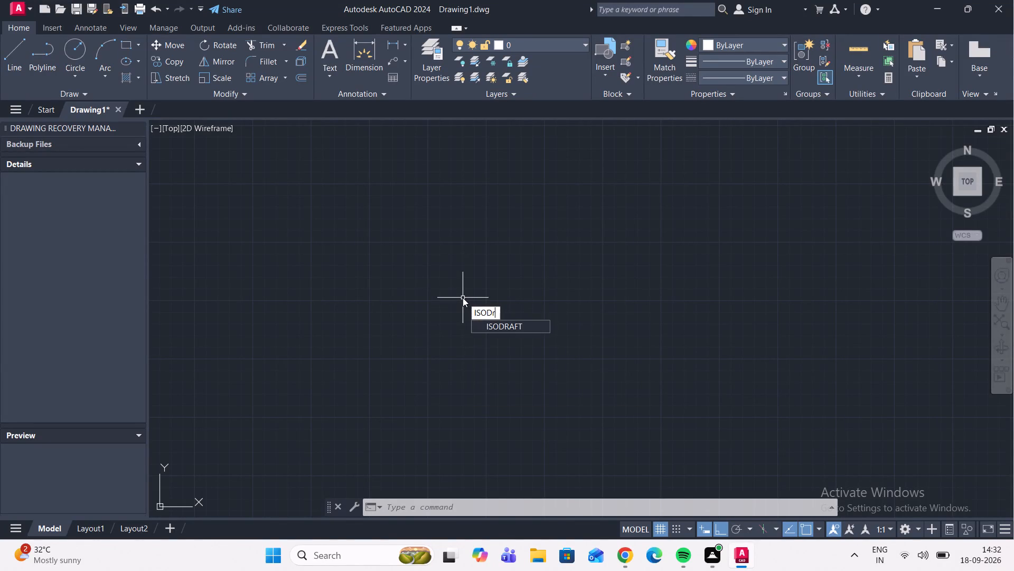
key("Return")
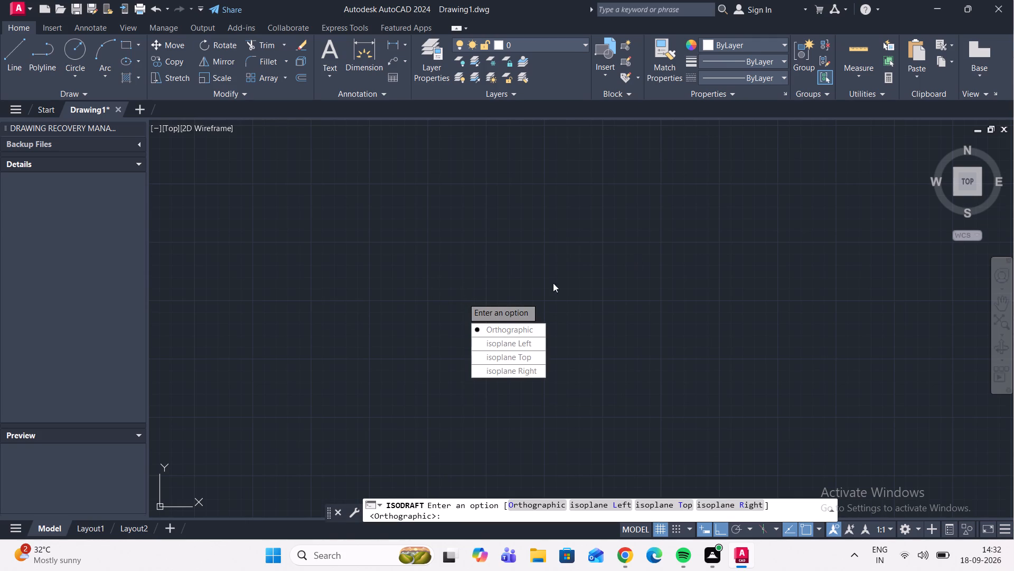
left_click_drag(525, 344, 463, 298)
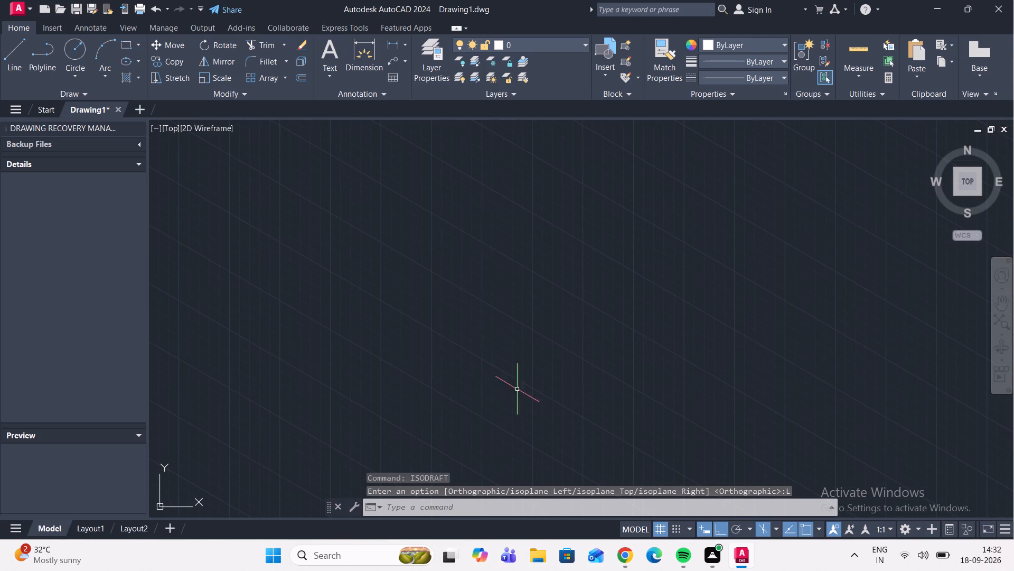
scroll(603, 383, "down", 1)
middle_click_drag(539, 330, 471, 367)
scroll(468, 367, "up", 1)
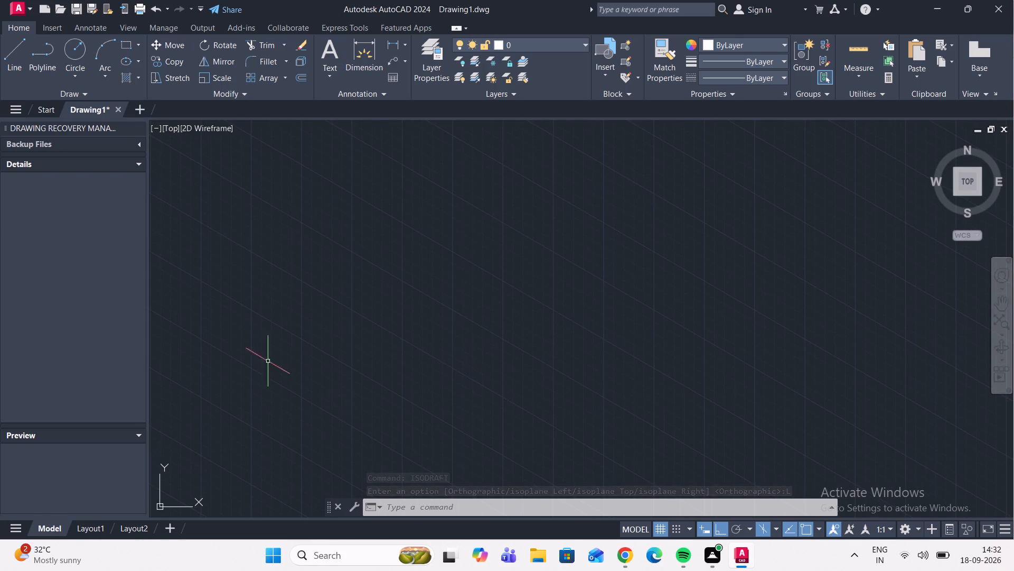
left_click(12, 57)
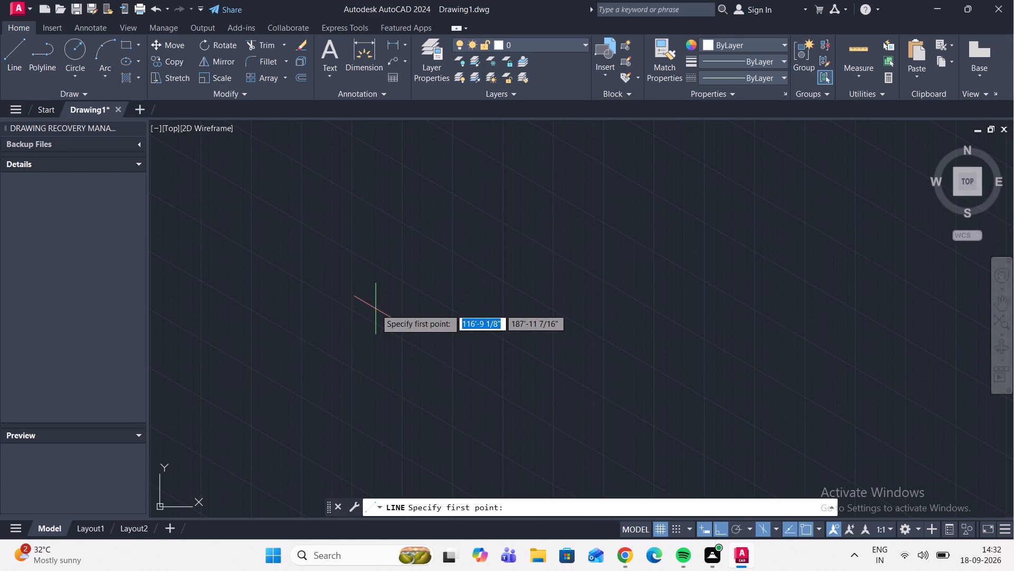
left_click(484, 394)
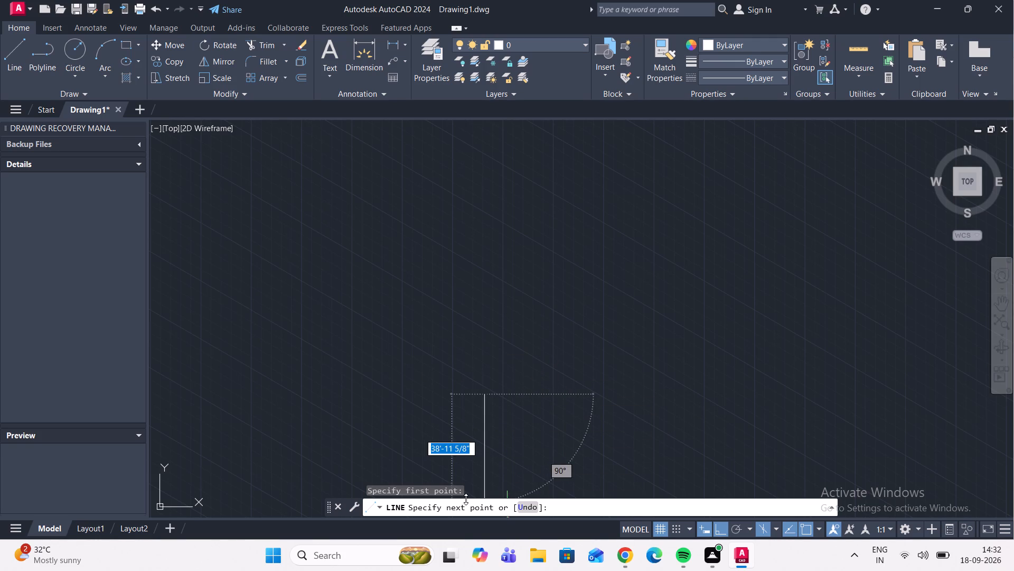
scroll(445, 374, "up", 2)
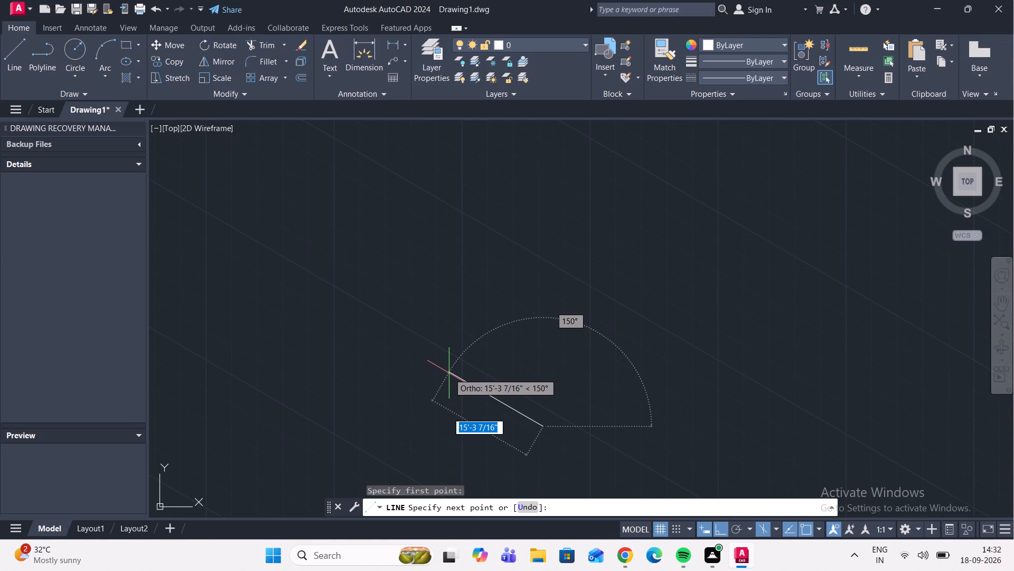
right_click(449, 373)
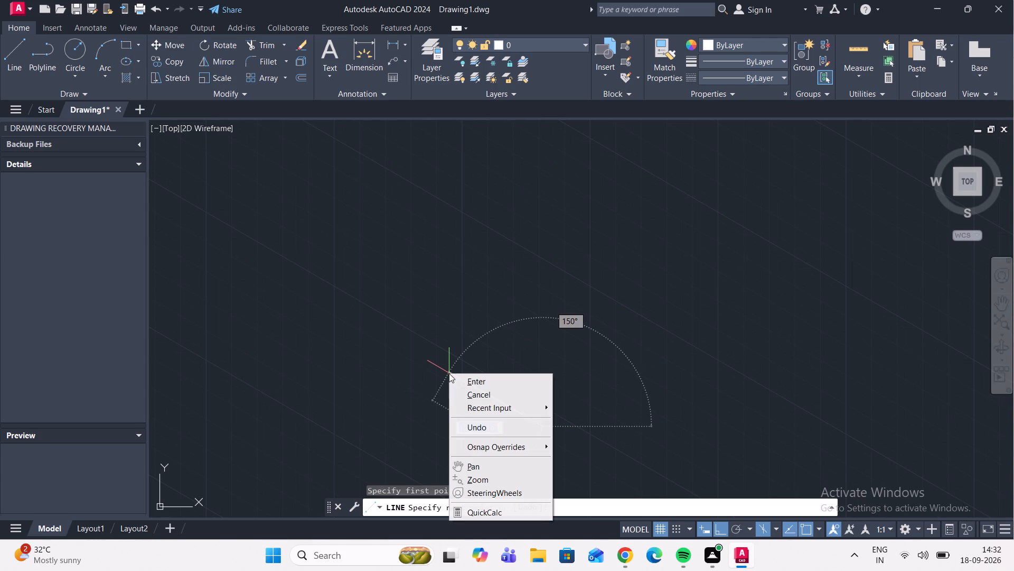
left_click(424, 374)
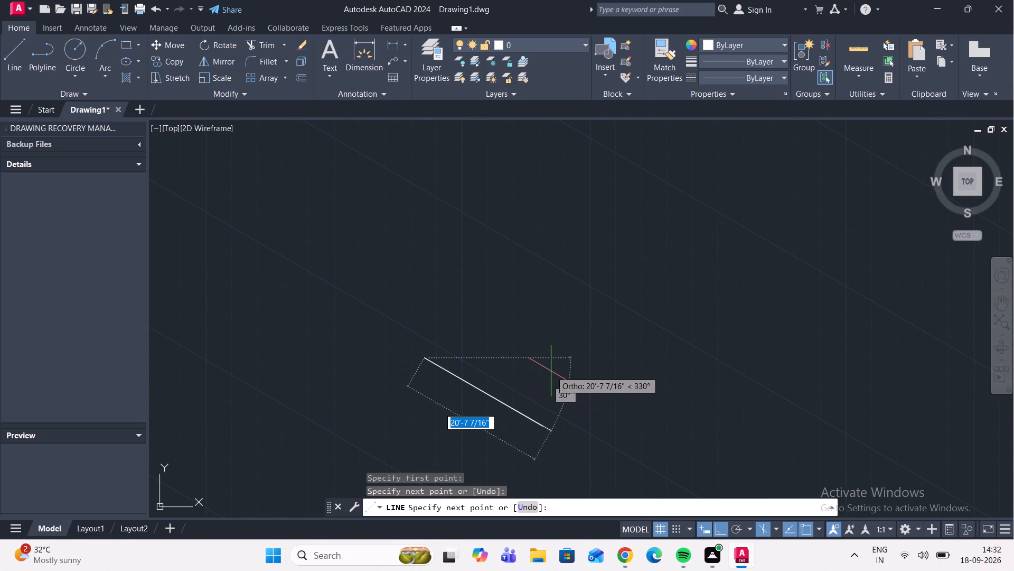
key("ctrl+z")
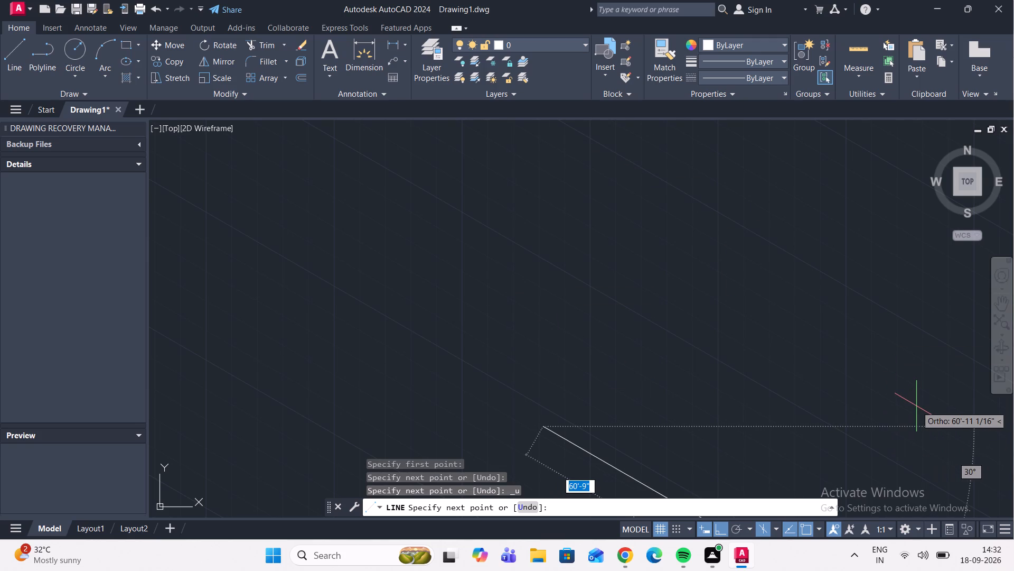
Switch the isometric drafting plane to isoplane Top and leave the Line command.
key("F5")
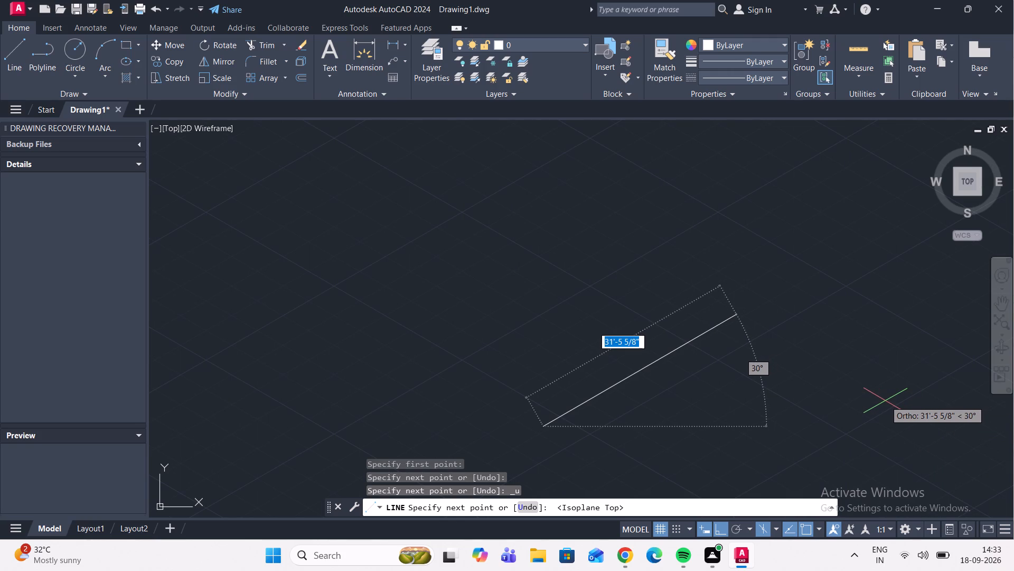
key("Escape")
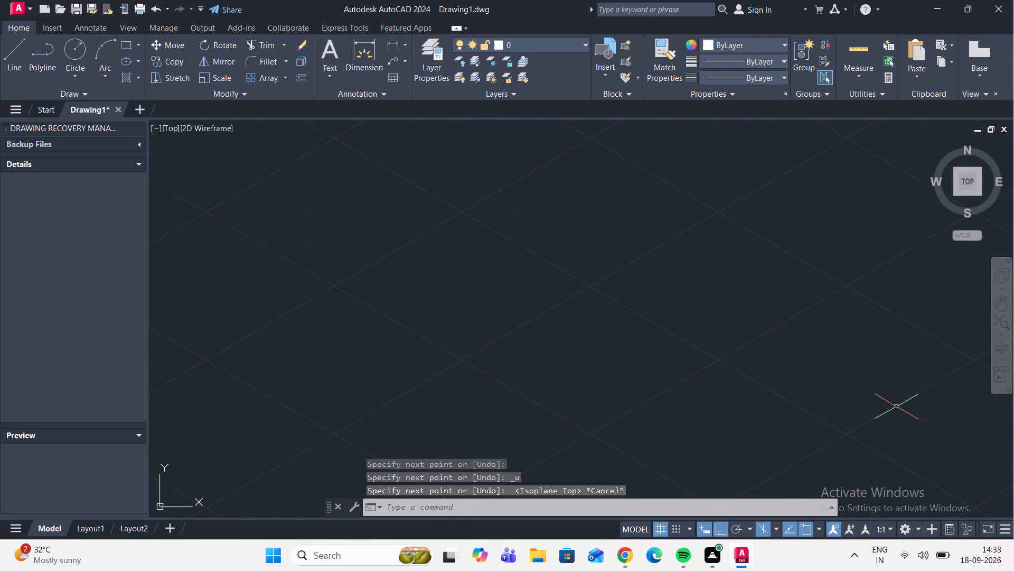
Configure the drawing units to Decimal length type with a precision of 0.
type("un")
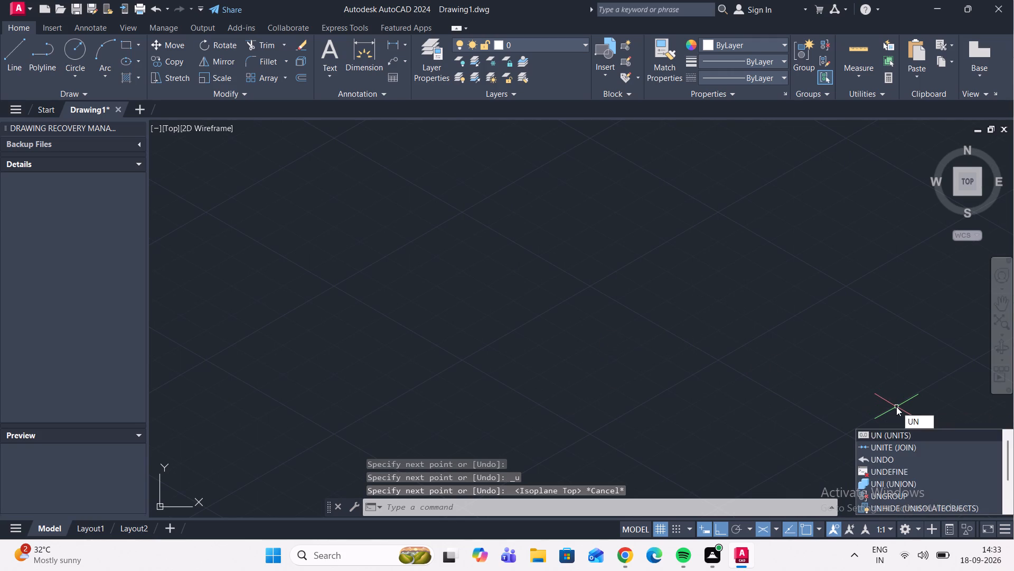
key("Return")
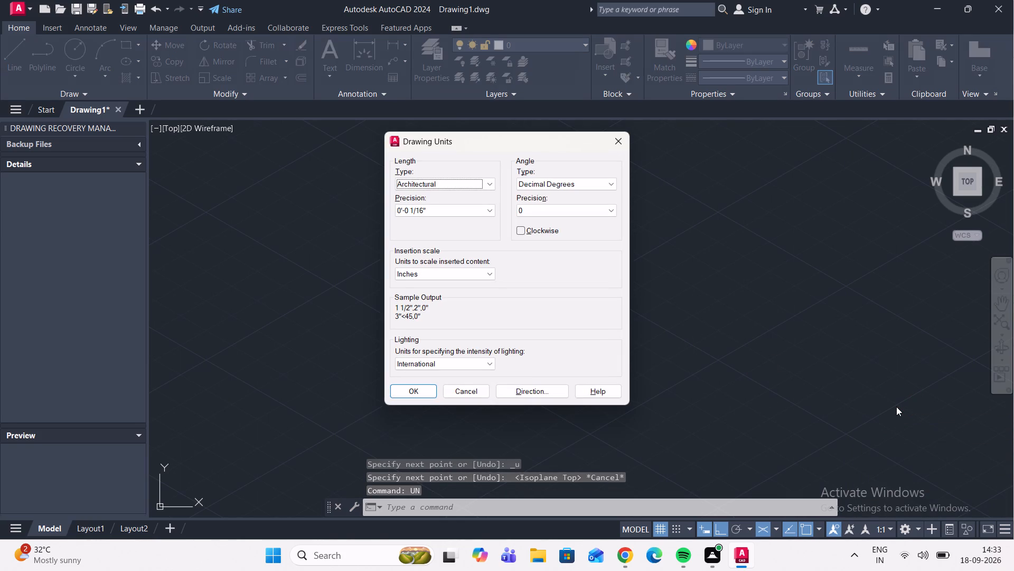
left_click(486, 187)
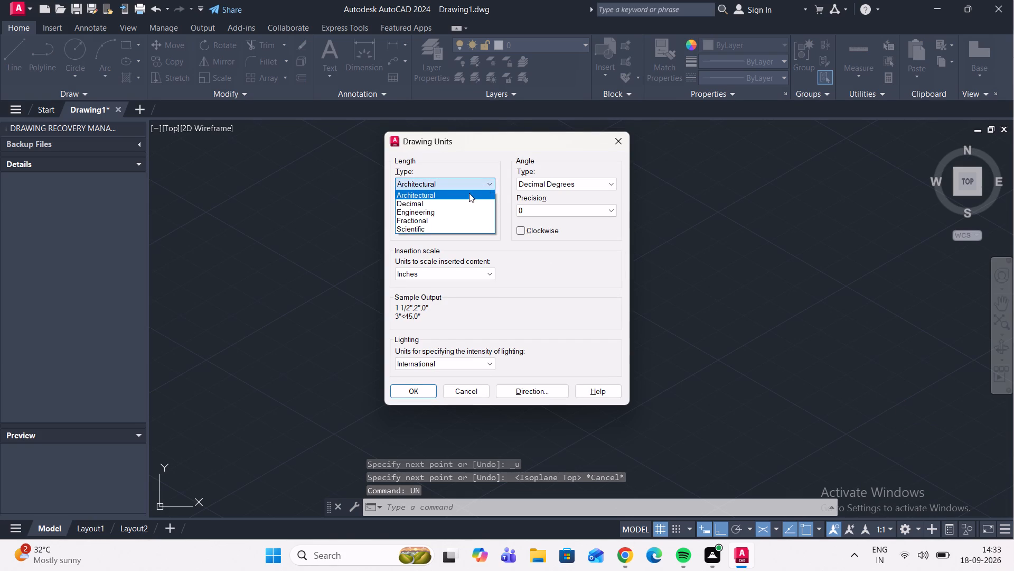
left_click(461, 211)
left_click(461, 212)
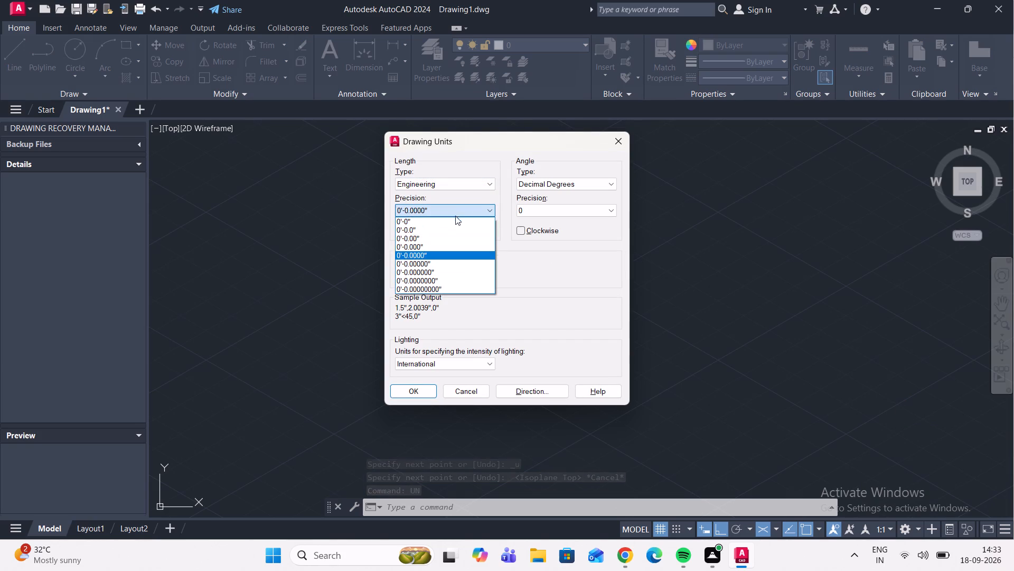
left_click(444, 221)
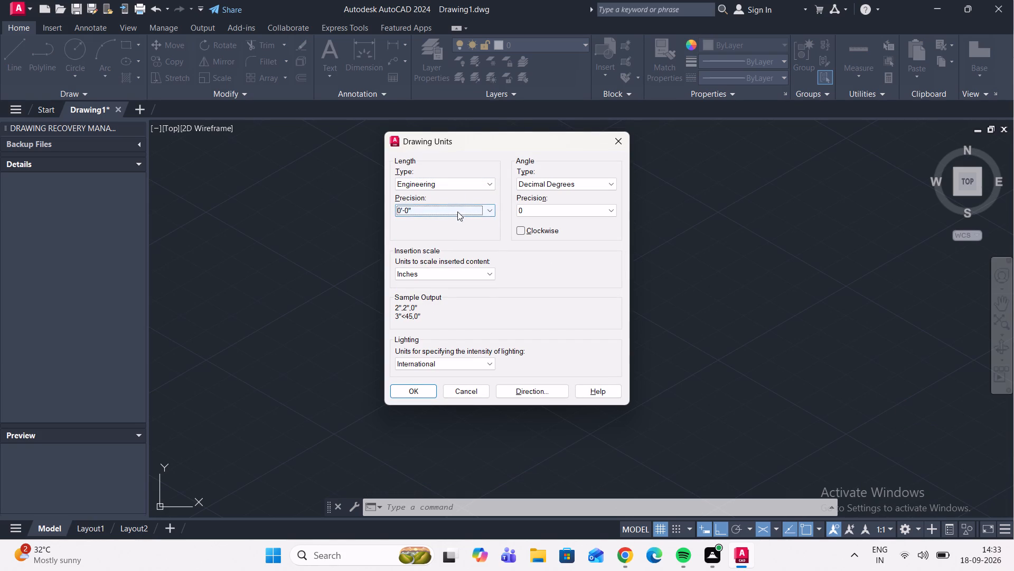
left_click(457, 211)
left_click(442, 213)
left_click(481, 183)
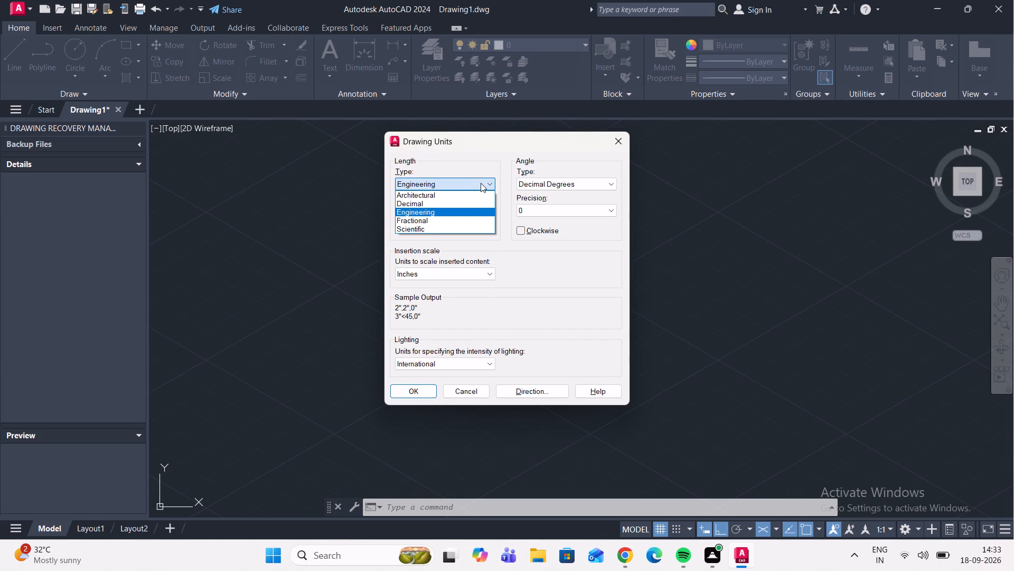
left_click(434, 207)
left_click(434, 207)
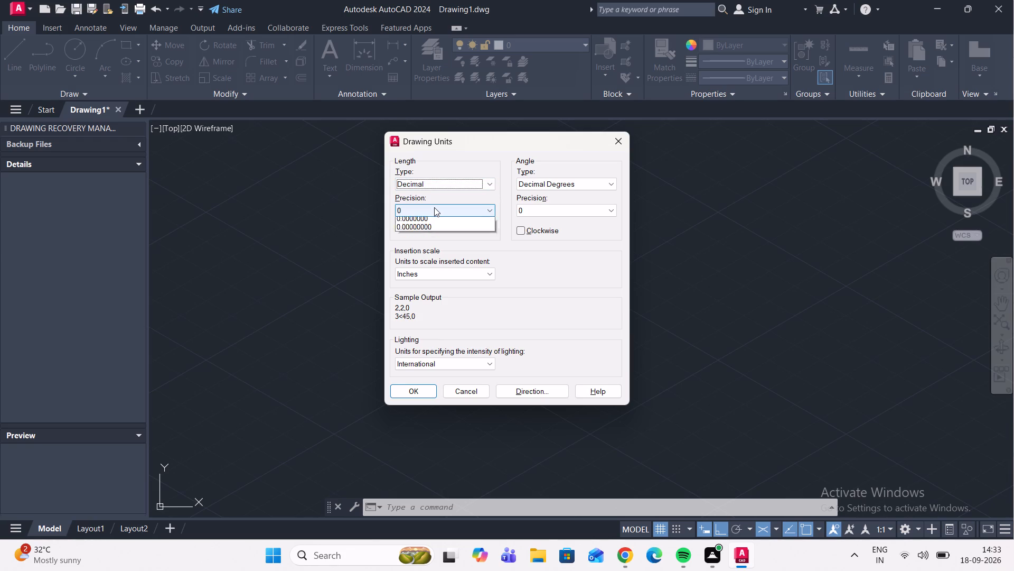
left_click(434, 208)
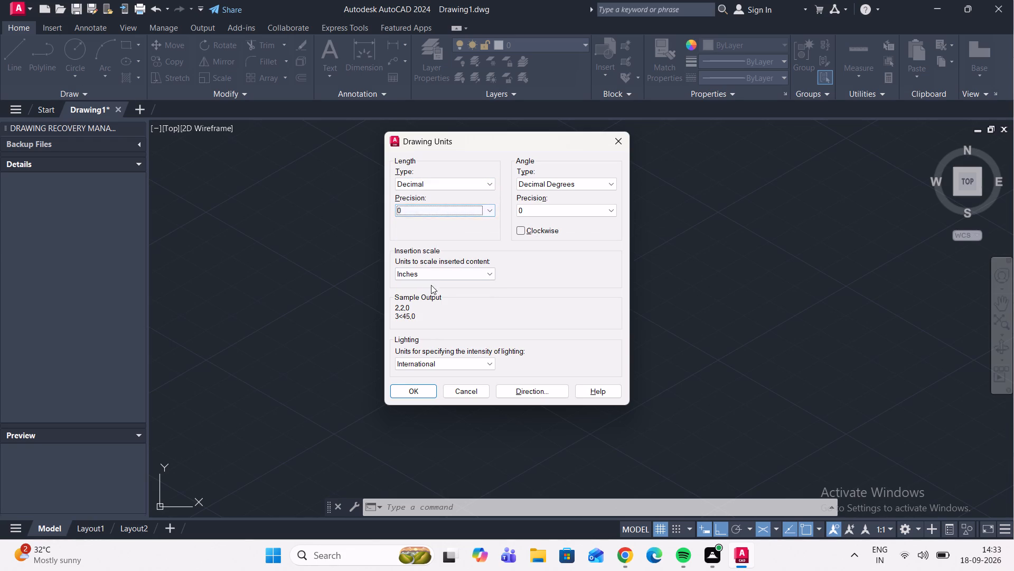
left_click(424, 386)
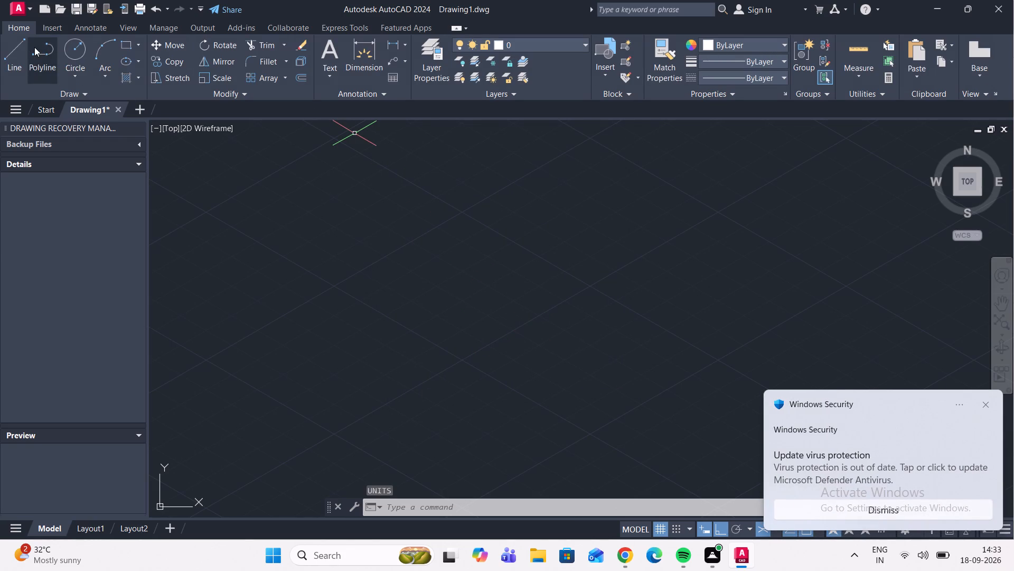
Draw a line segment 20 units long at 30° on the top isoplane in the empty drawing area.
left_click(12, 45)
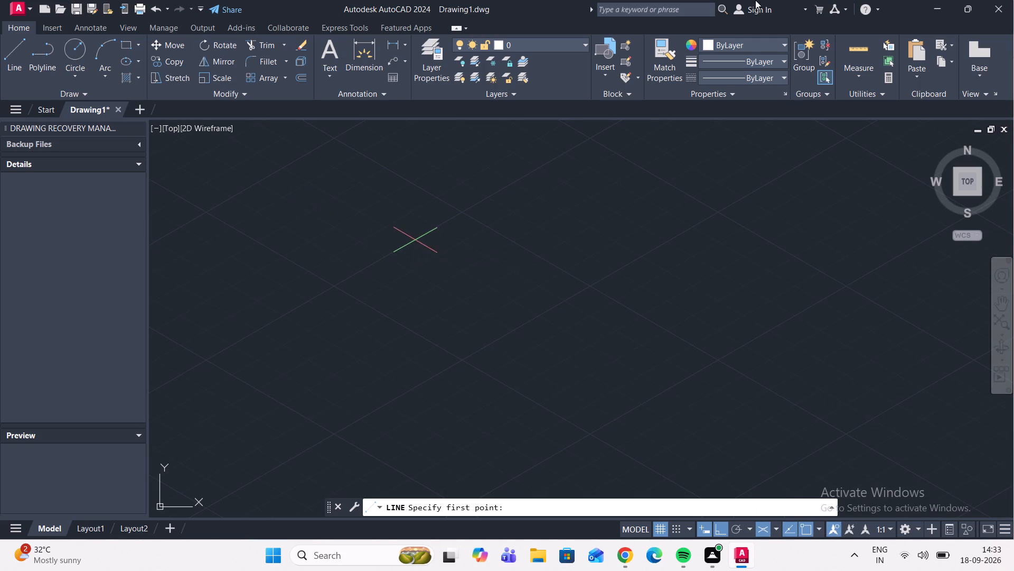
left_click(430, 346)
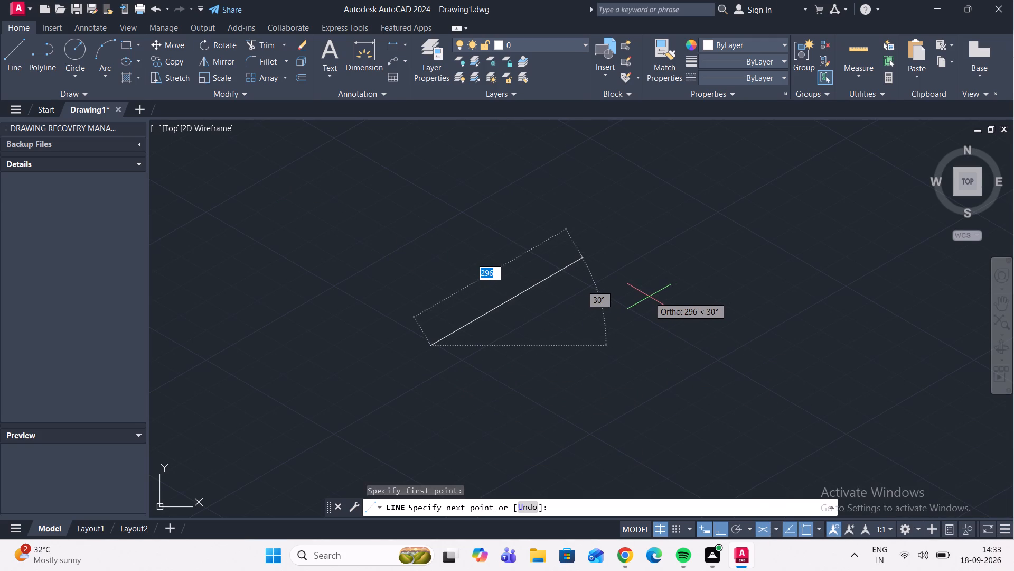
type(".0")
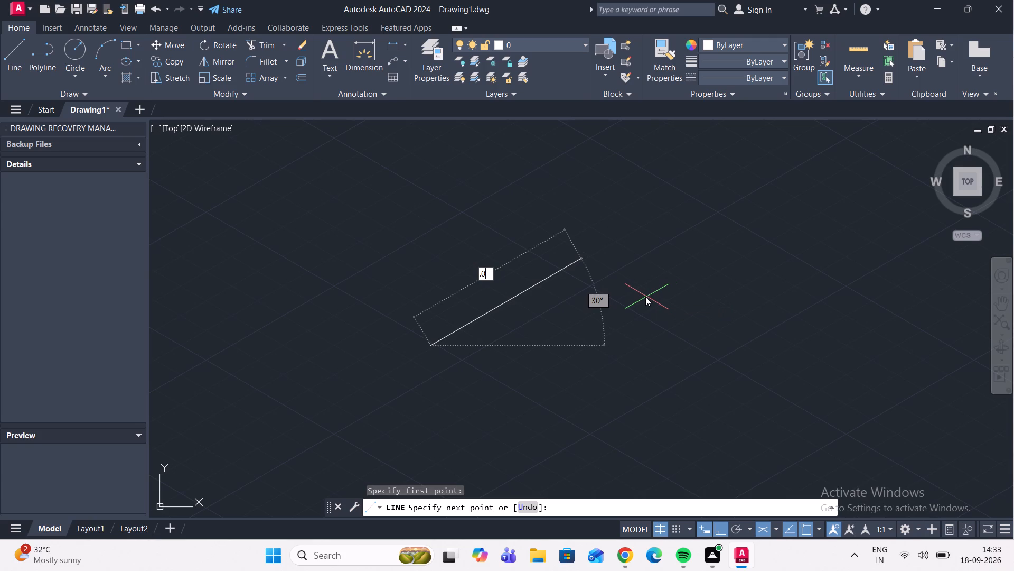
key("BackSpace")
scroll(450, 261, "up", 3)
scroll(491, 294, "down", 4)
scroll(494, 318, "up", 4)
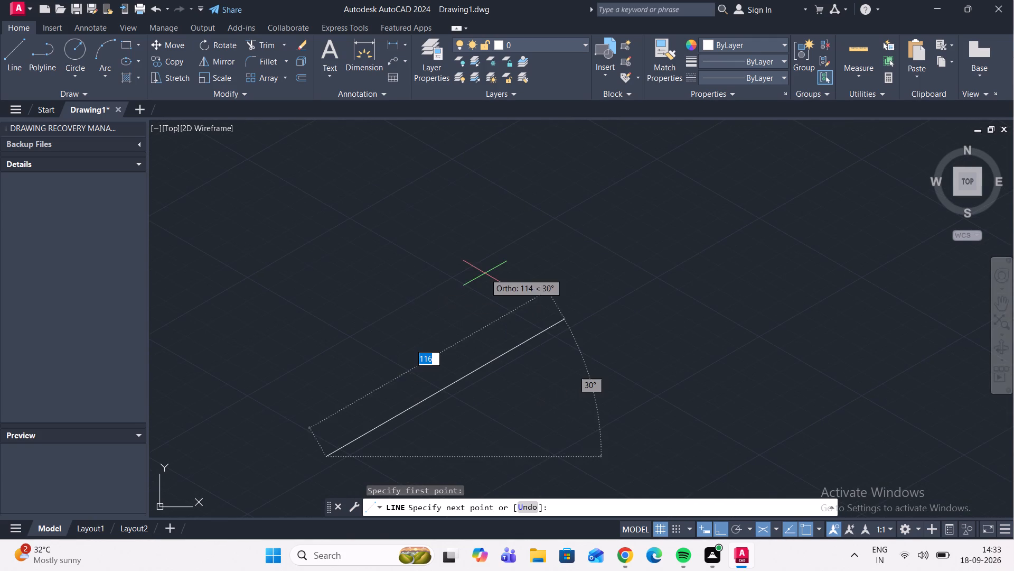
key("2")
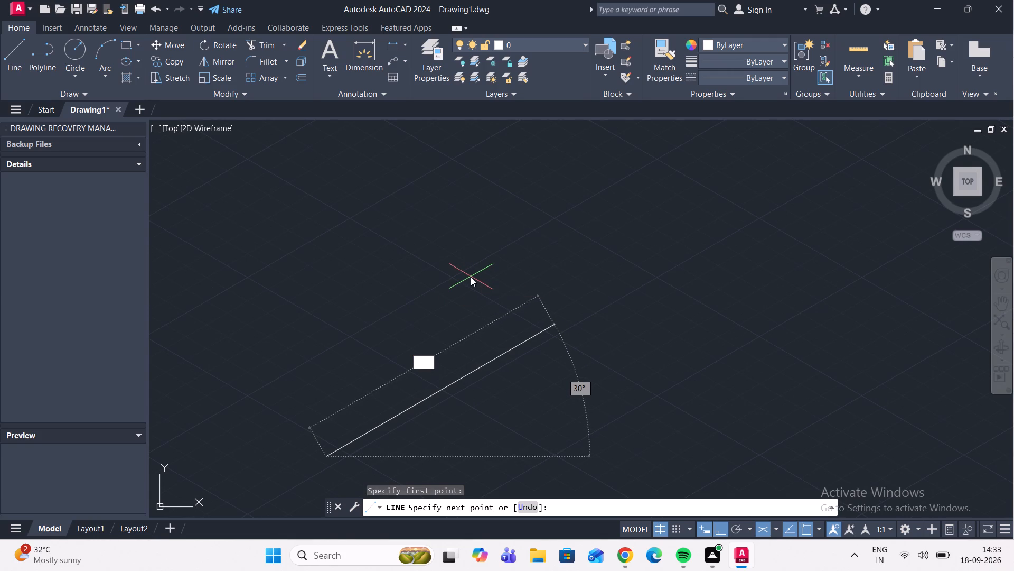
key("0")
scroll(421, 396, "up", 1)
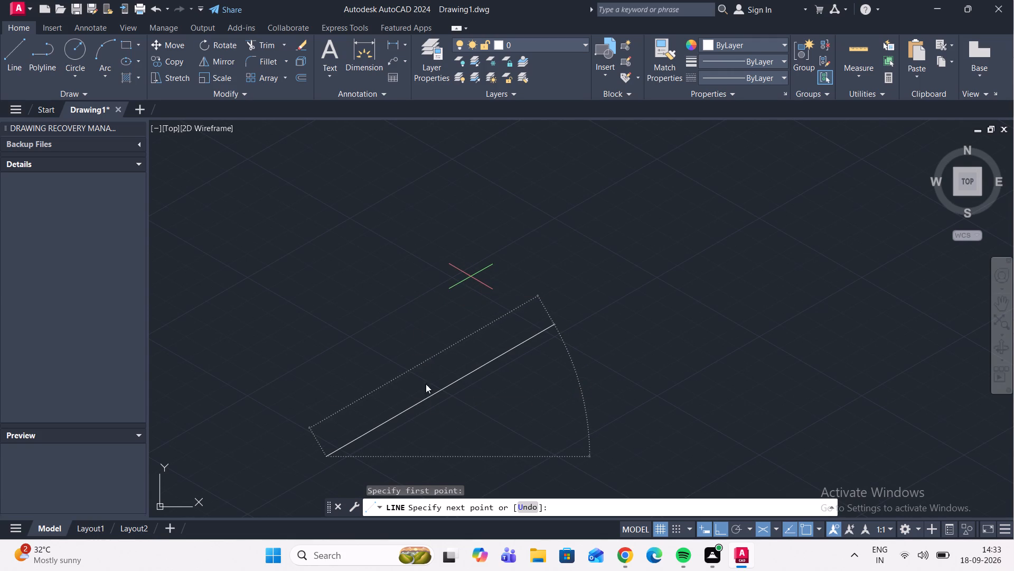
scroll(426, 384, "up", 2)
scroll(453, 292, "down", 4)
scroll(425, 303, "up", 3)
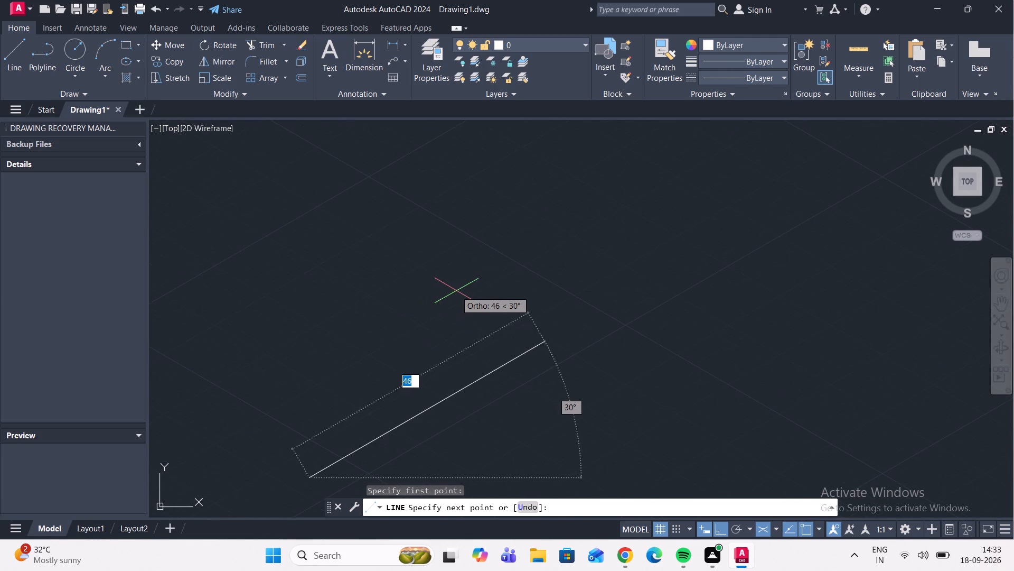
type("20")
key("Return")
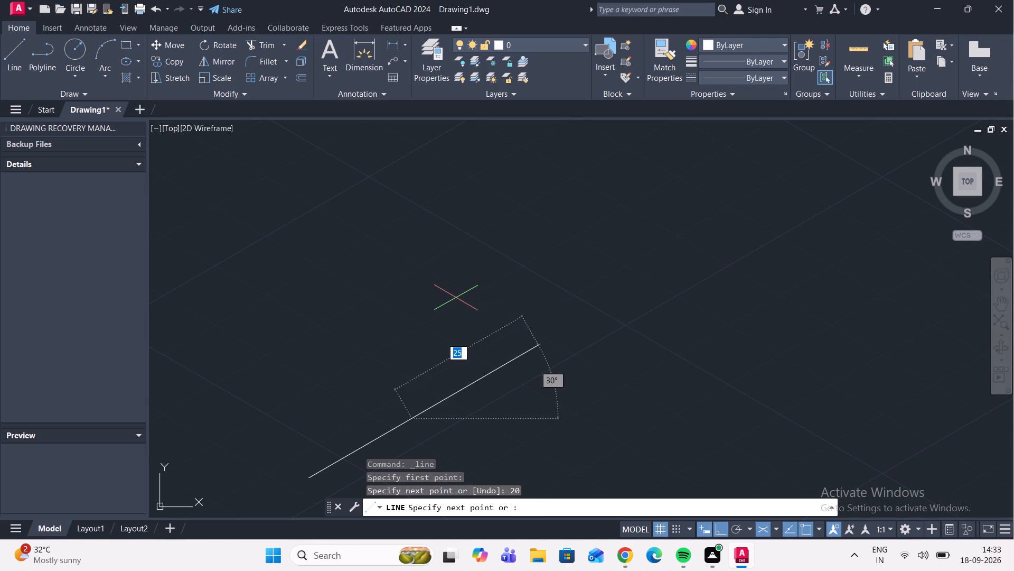
Switch to isoplane Right and draw a vertical segment 50 units long upward from the upper end of the 20-unit line.
scroll(317, 457, "up", 4)
scroll(402, 273, "down", 5)
scroll(378, 311, "up", 4)
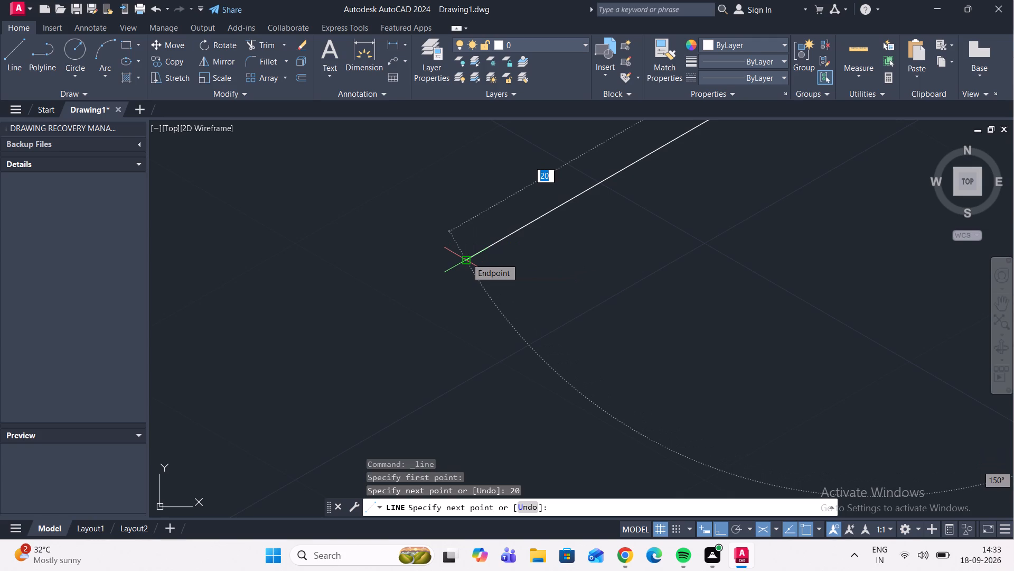
scroll(466, 258, "up", 1)
scroll(581, 332, "down", 3)
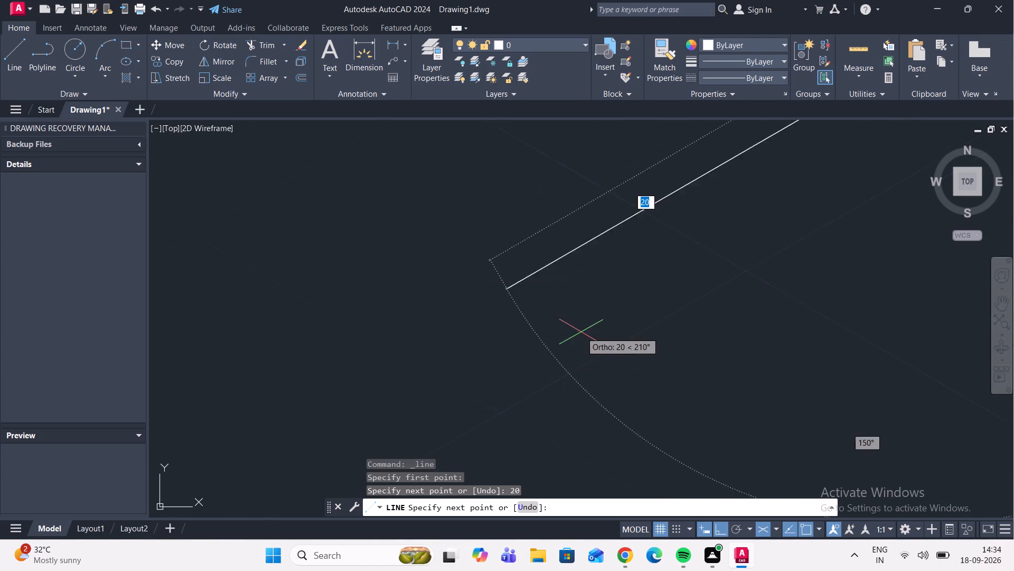
scroll(581, 332, "down", 1)
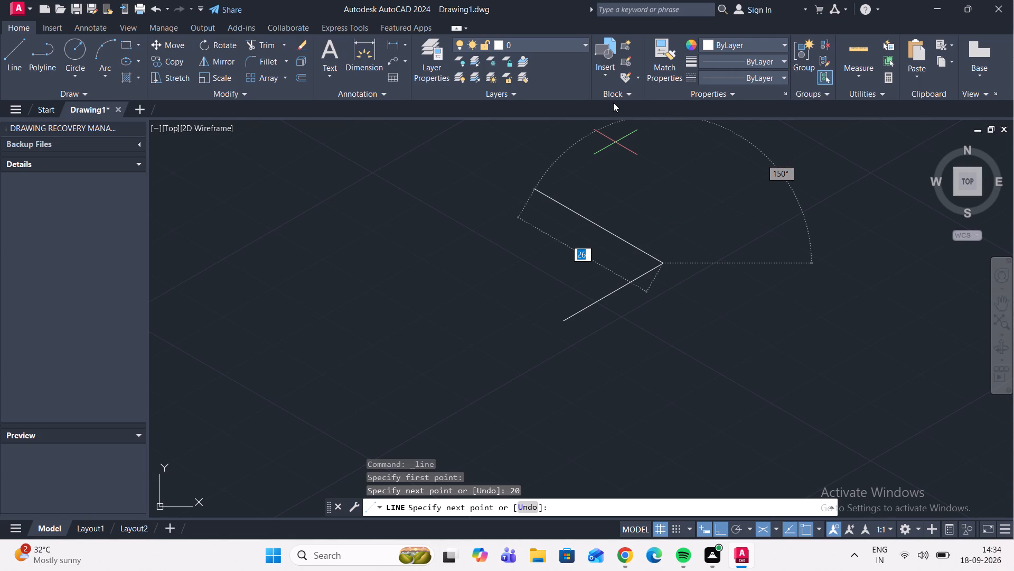
key("F5")
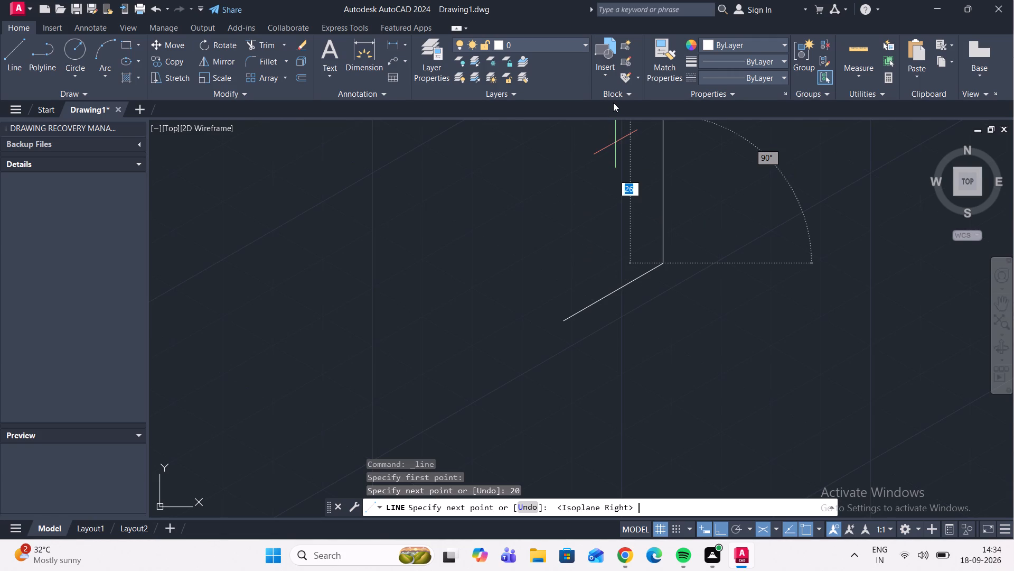
scroll(686, 254, "down", 3)
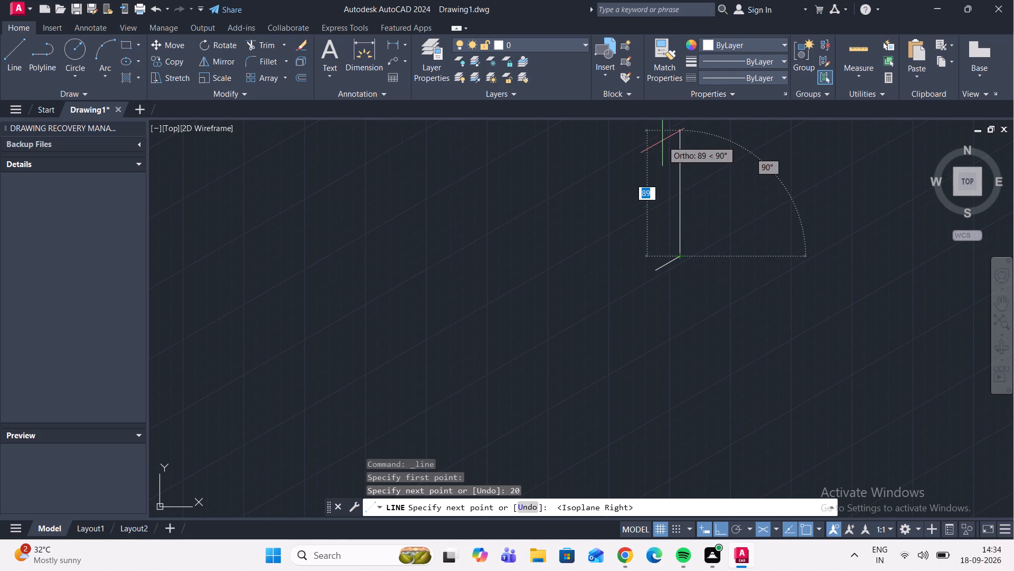
middle_click_drag(661, 163, 646, 289)
scroll(644, 326, "up", 3)
scroll(650, 294, "down", 4)
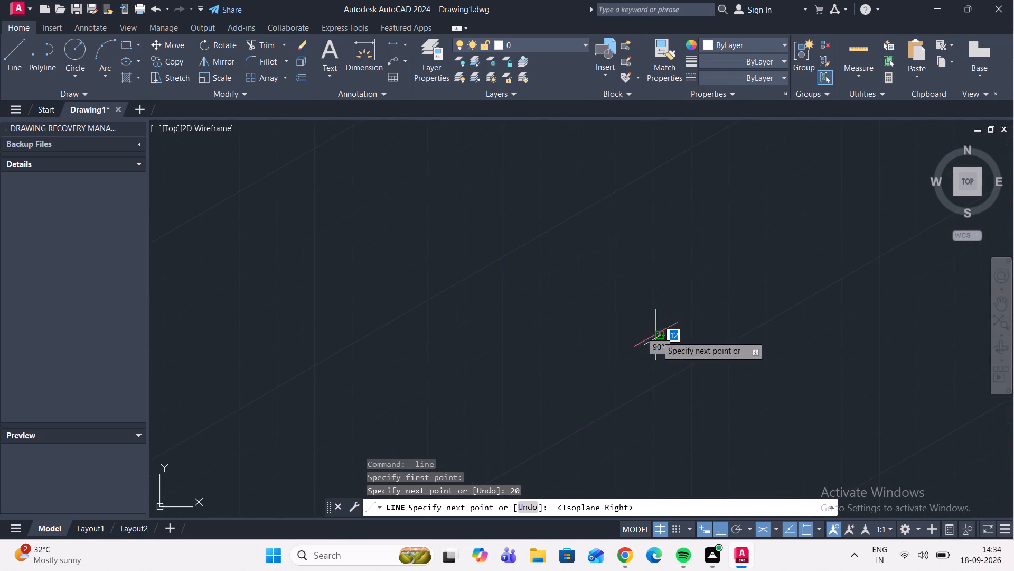
scroll(658, 336, "up", 6)
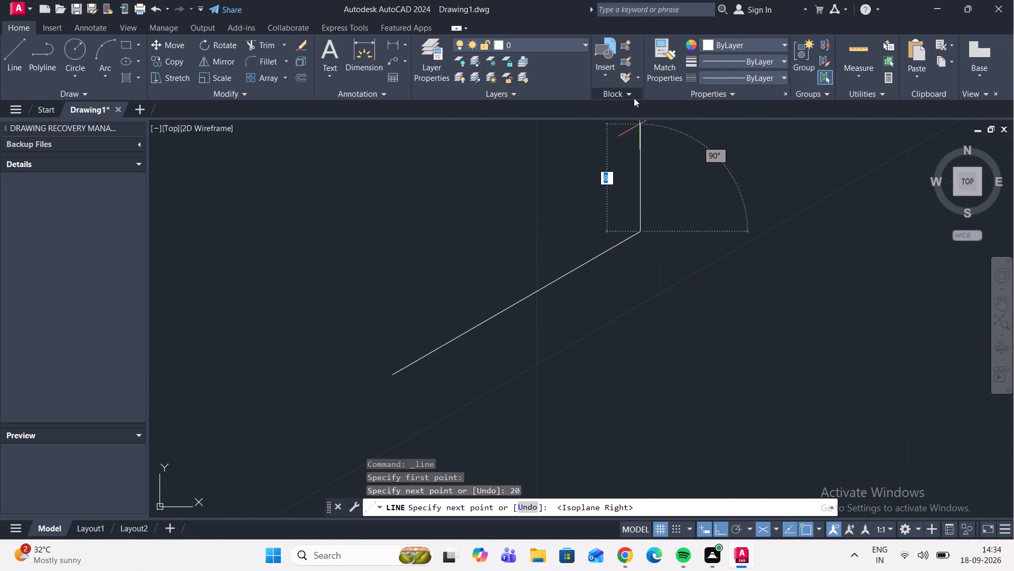
key("5")
key("0")
key("Return")
Draw a 10-unit segment at 210° from the top of the vertical line and end the Line command.
scroll(650, 256, "down", 7)
scroll(636, 184, "up", 2)
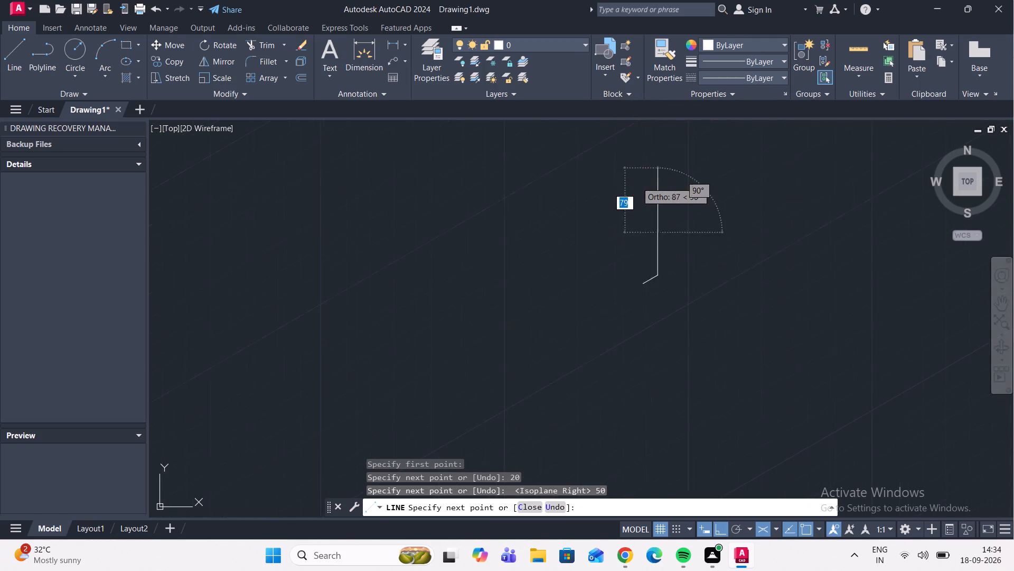
scroll(635, 189, "up", 5)
scroll(432, 262, "down", 4)
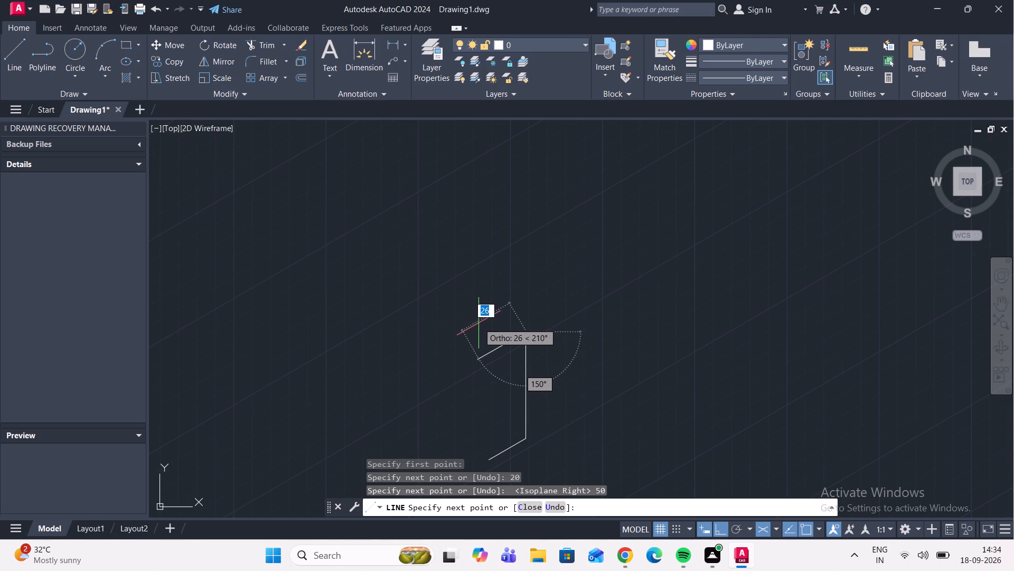
scroll(478, 323, "up", 1)
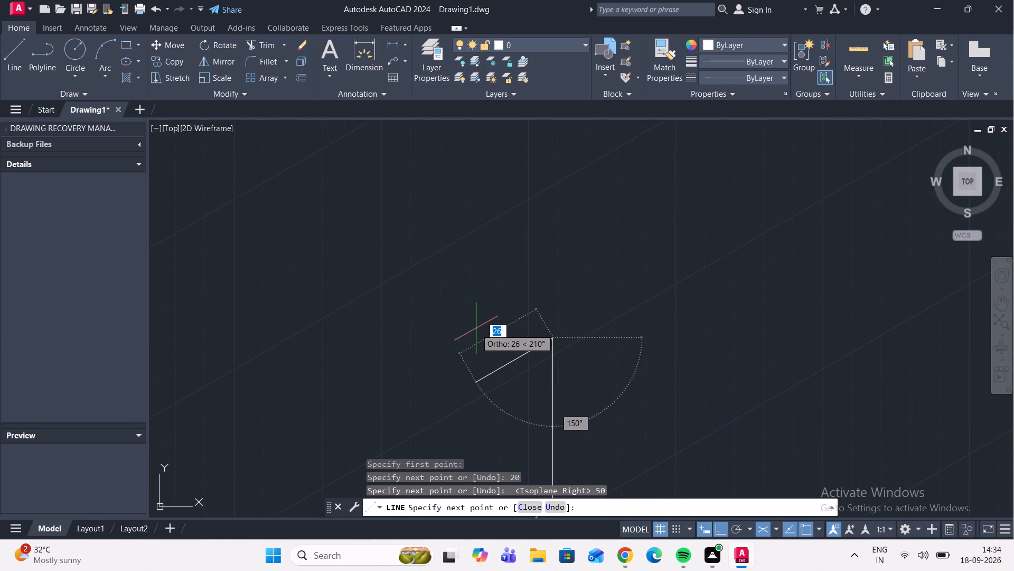
key("1")
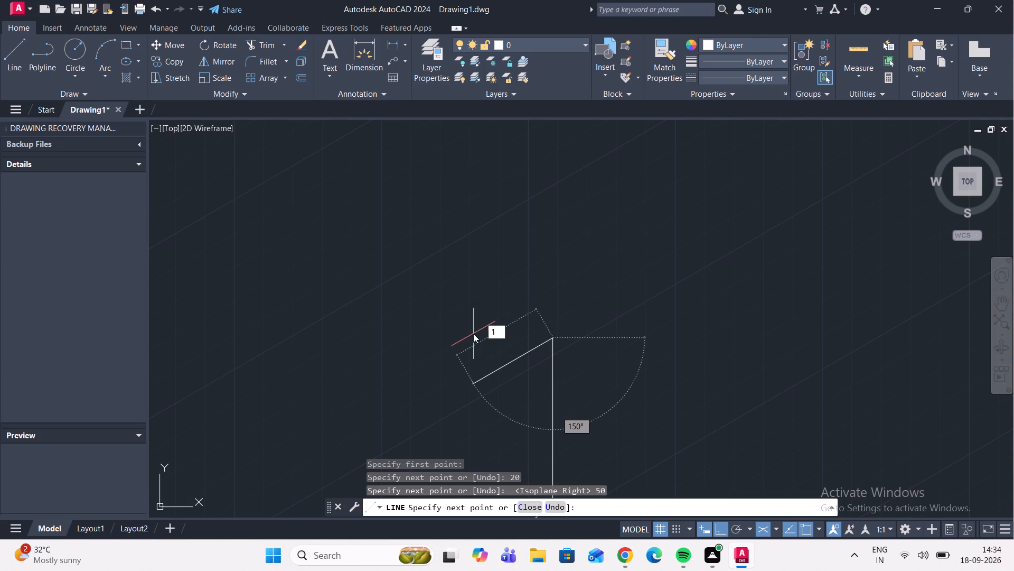
key("0")
scroll(491, 326, "up", 1)
key("Return")
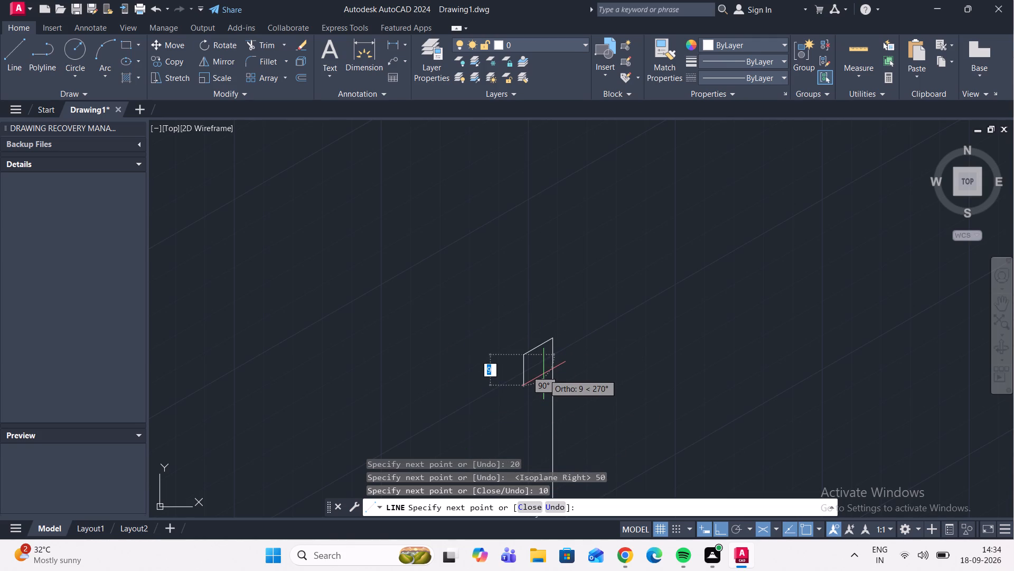
scroll(540, 422, "up", 2)
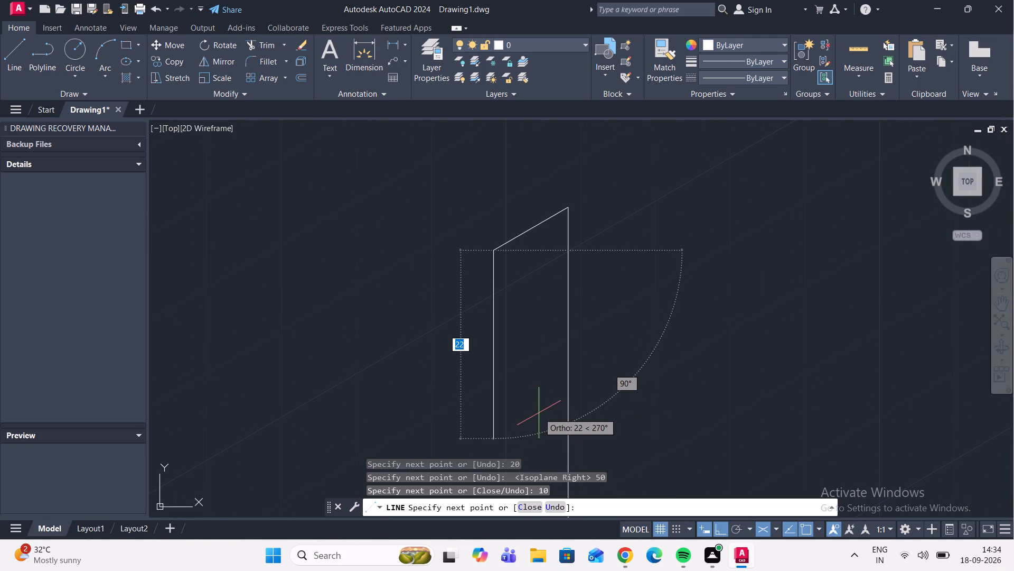
key("Escape")
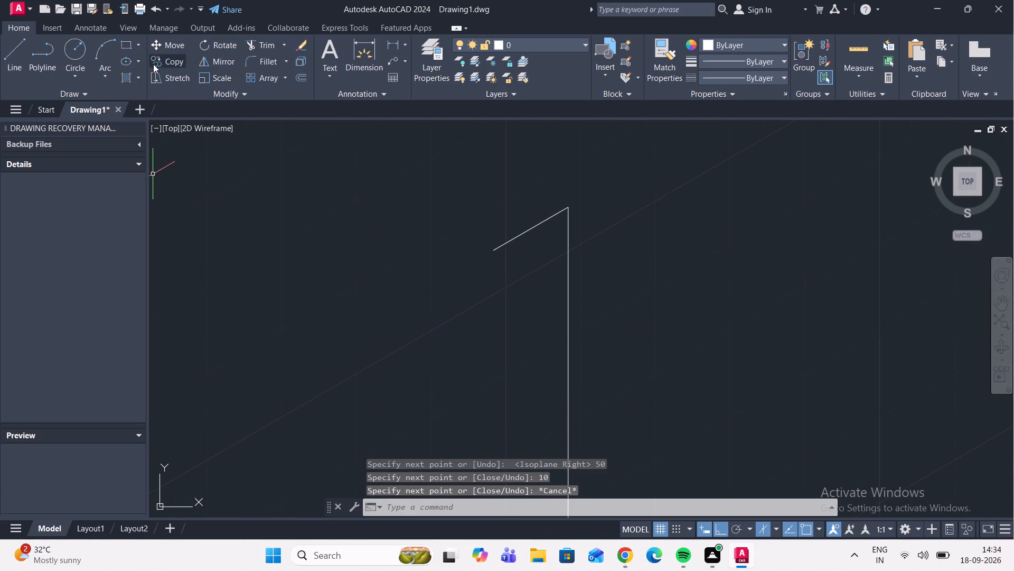
Draw an isocircle of radius 20 on isoplane Left, centred on the free end of the 10-unit segment.
left_click(139, 66)
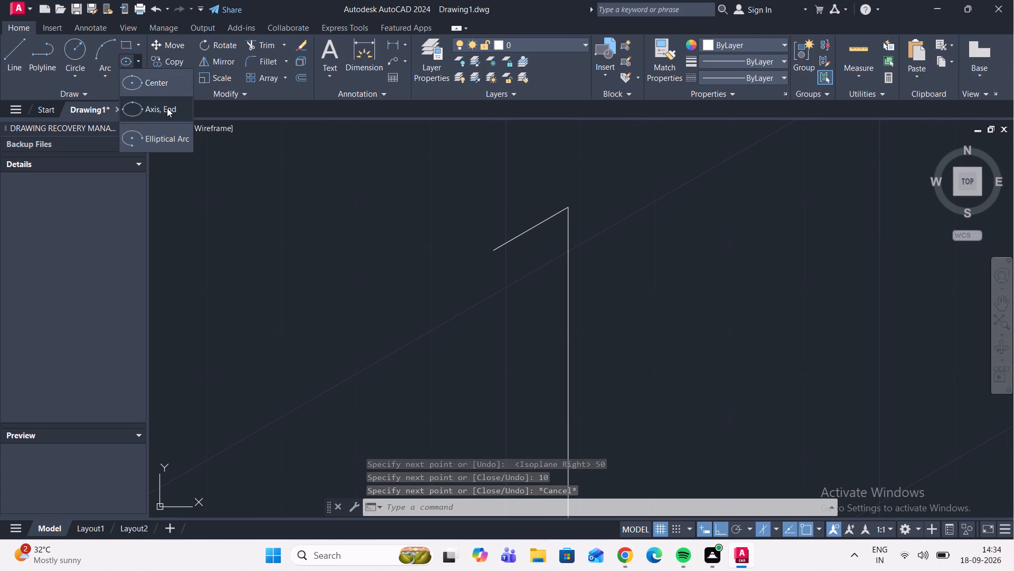
left_click(168, 108)
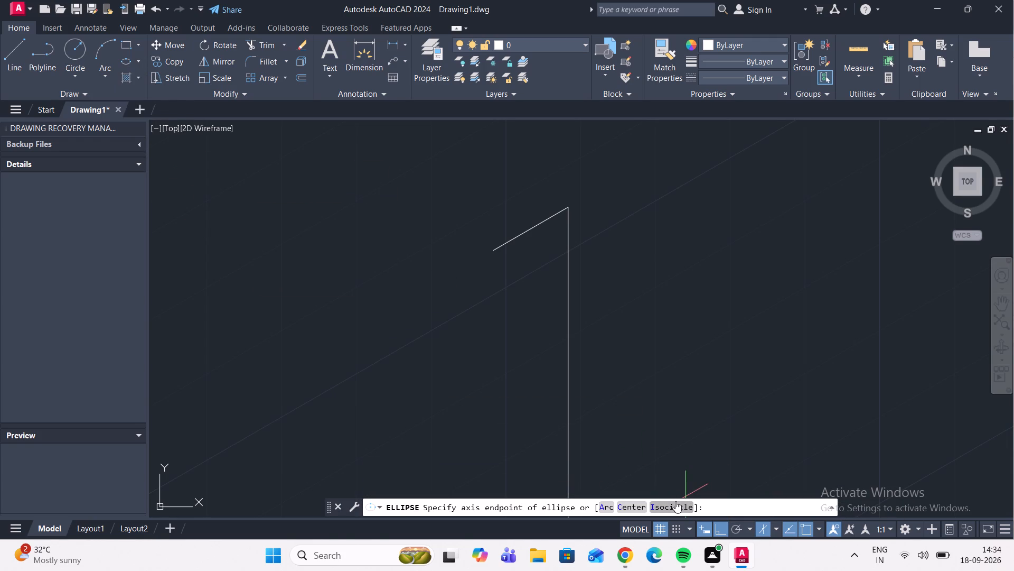
left_click(675, 502)
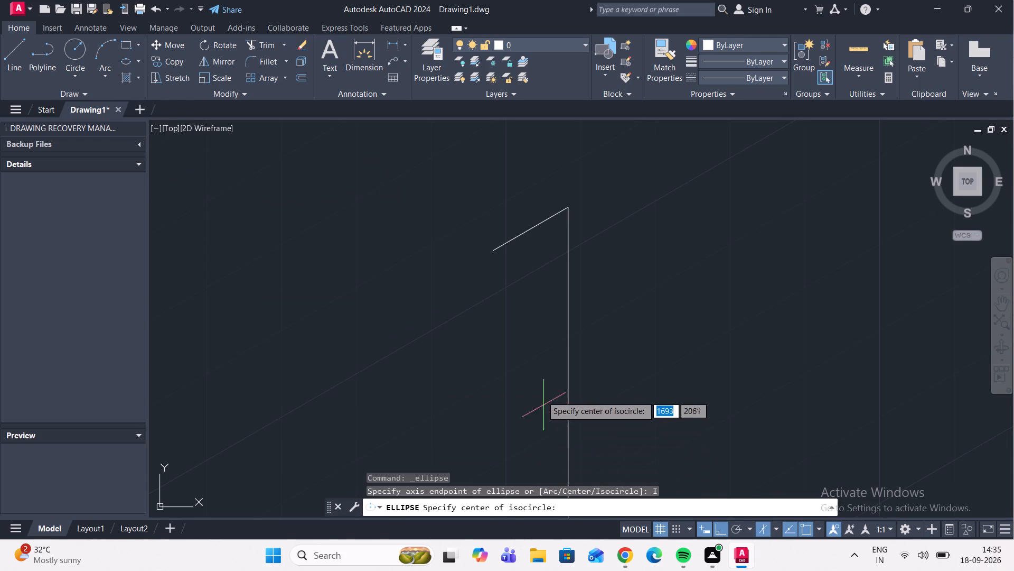
left_click(492, 246)
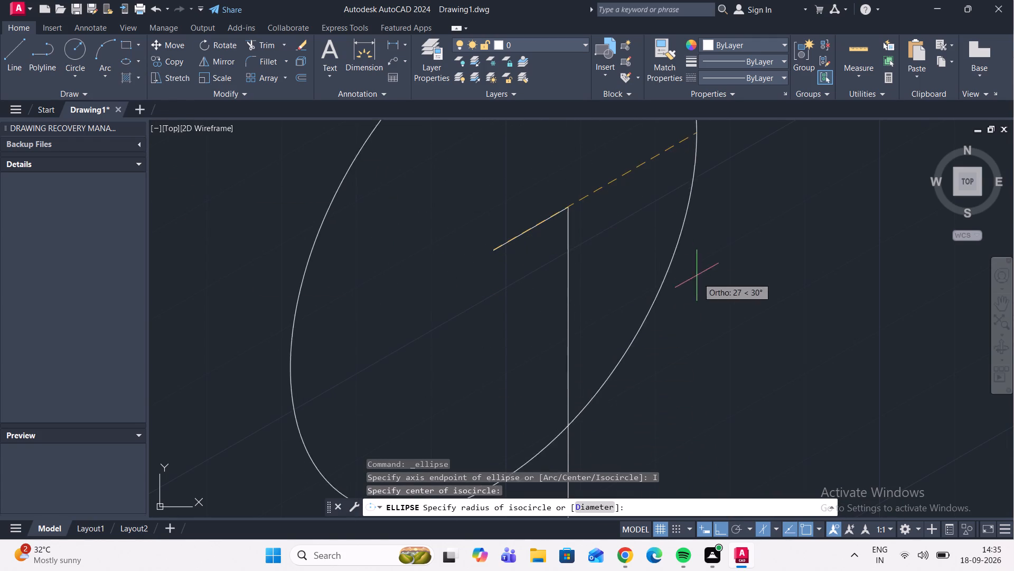
scroll(473, 373, "down", 3)
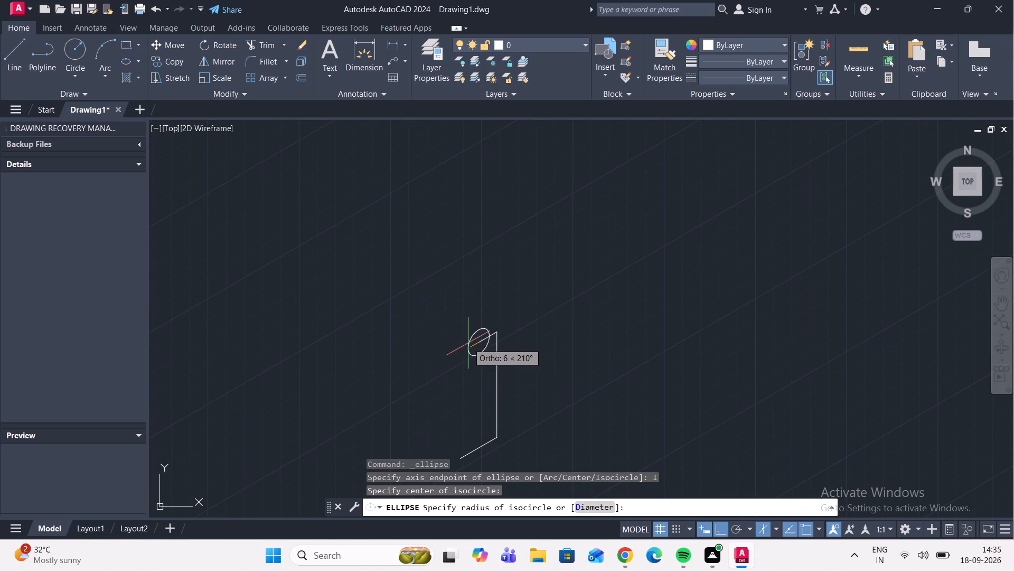
scroll(468, 340, "up", 6)
scroll(465, 320, "down", 1)
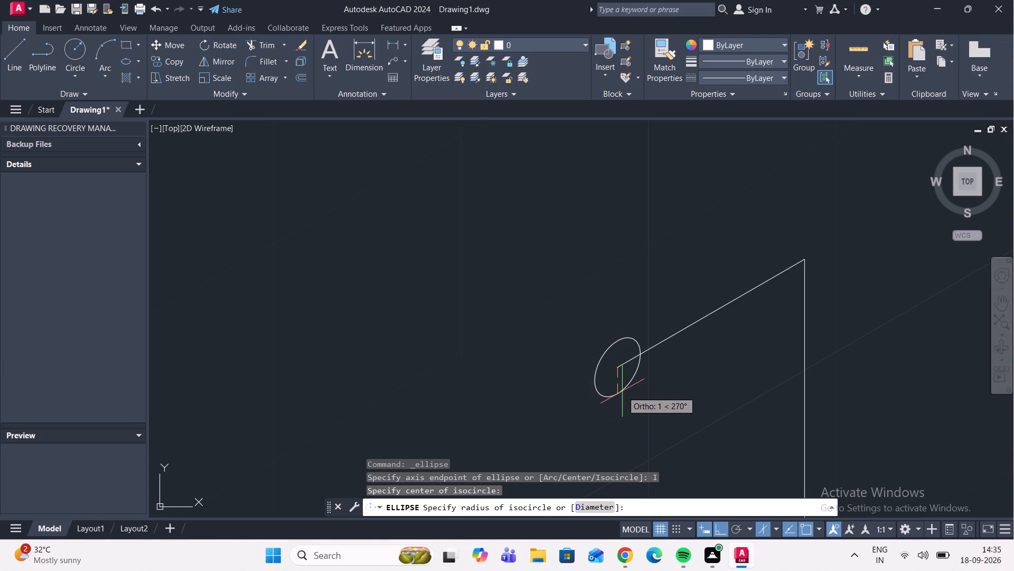
key("F5")
scroll(760, 338, "down", 3)
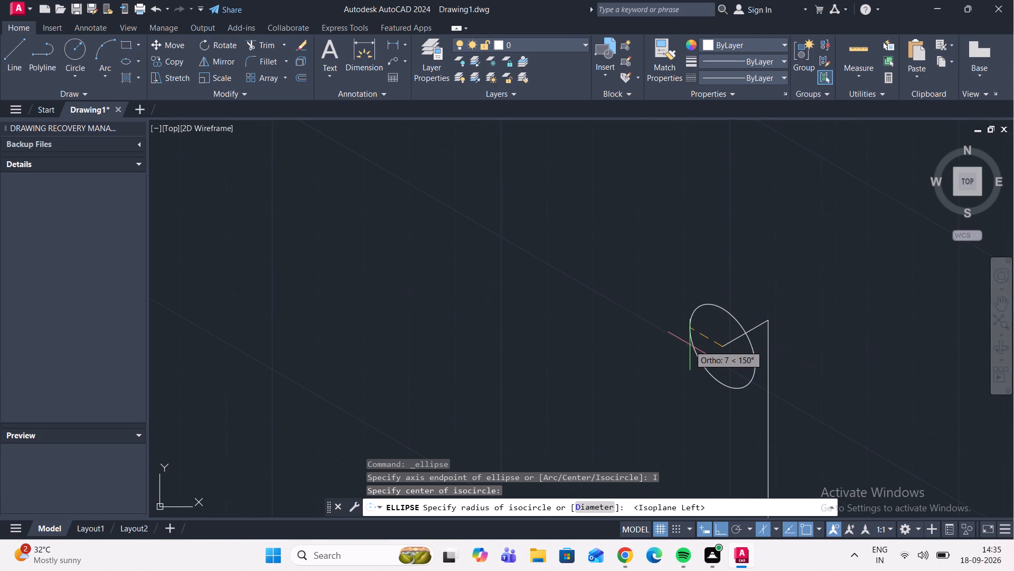
scroll(713, 302, "down", 2)
scroll(719, 310, "up", 5)
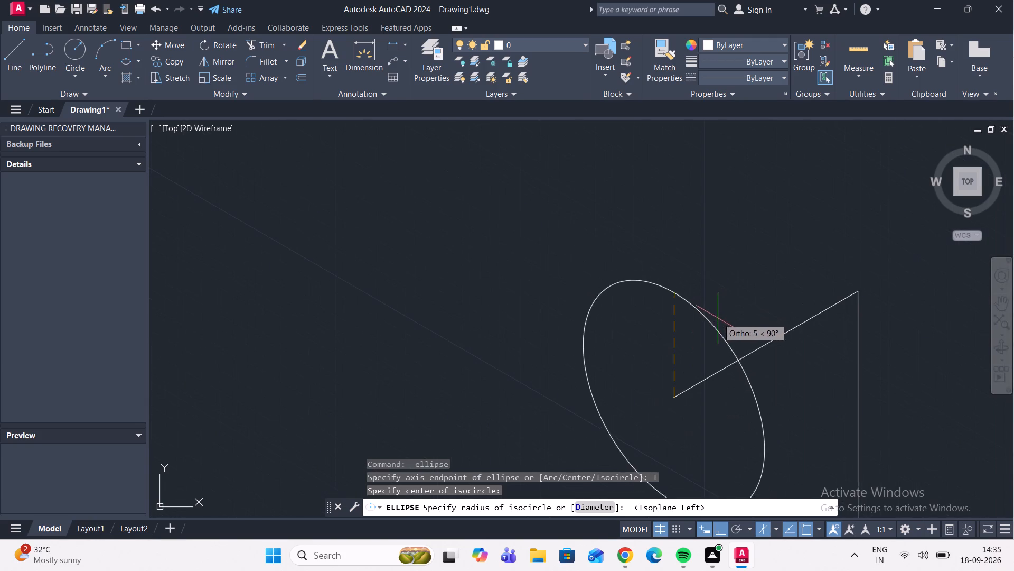
key("2")
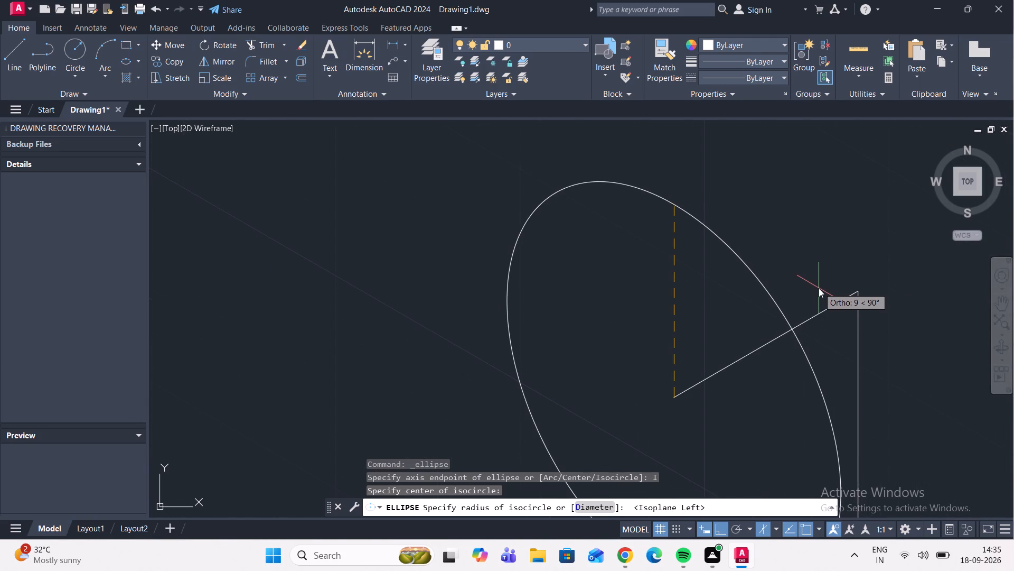
key("0")
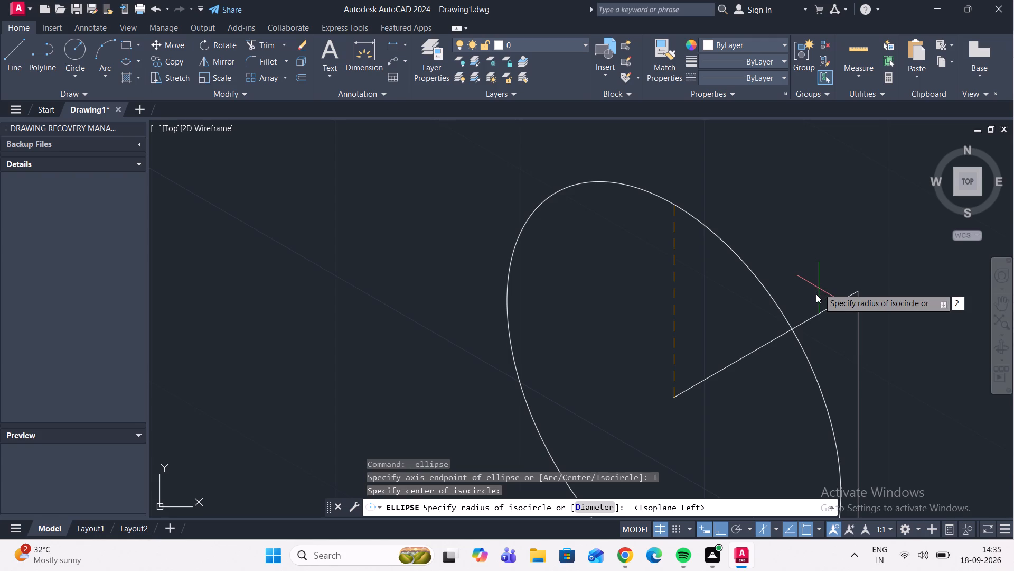
key("Return")
scroll(823, 339, "down", 4)
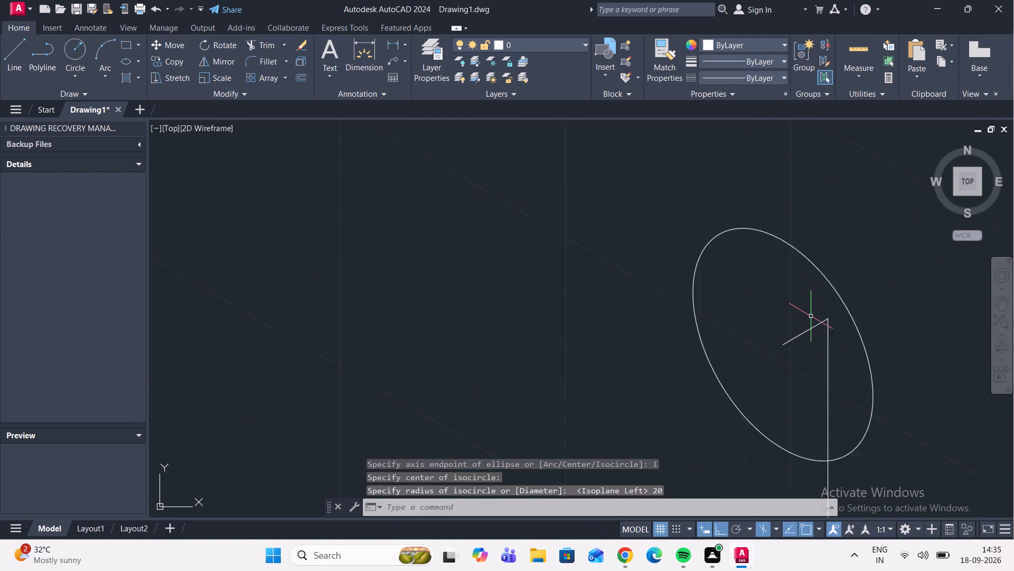
scroll(796, 330, "up", 1)
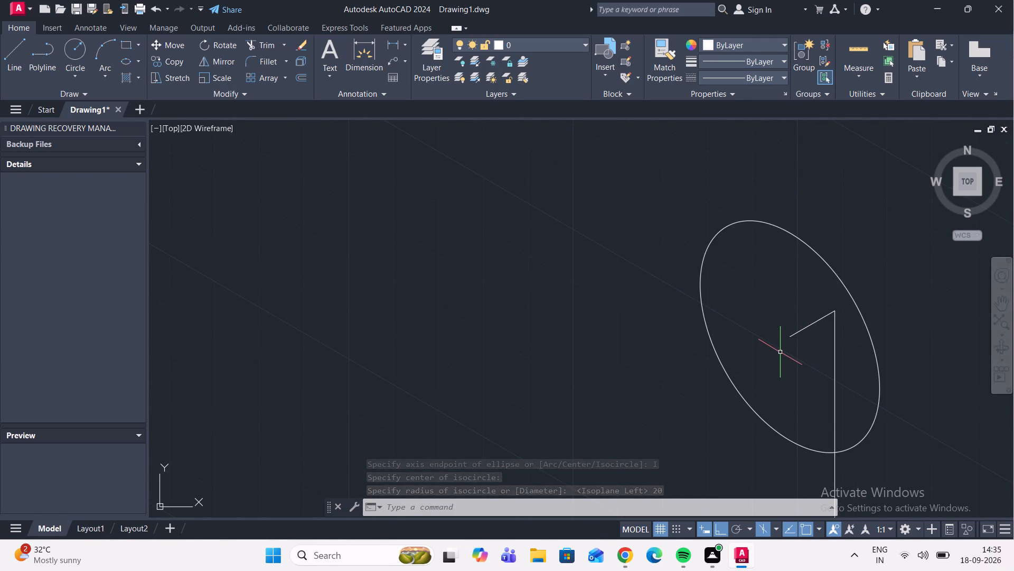
Draw a line from the isocircle's centre along the 150° isometric axis, ending just outside the circle.
left_click(8, 61)
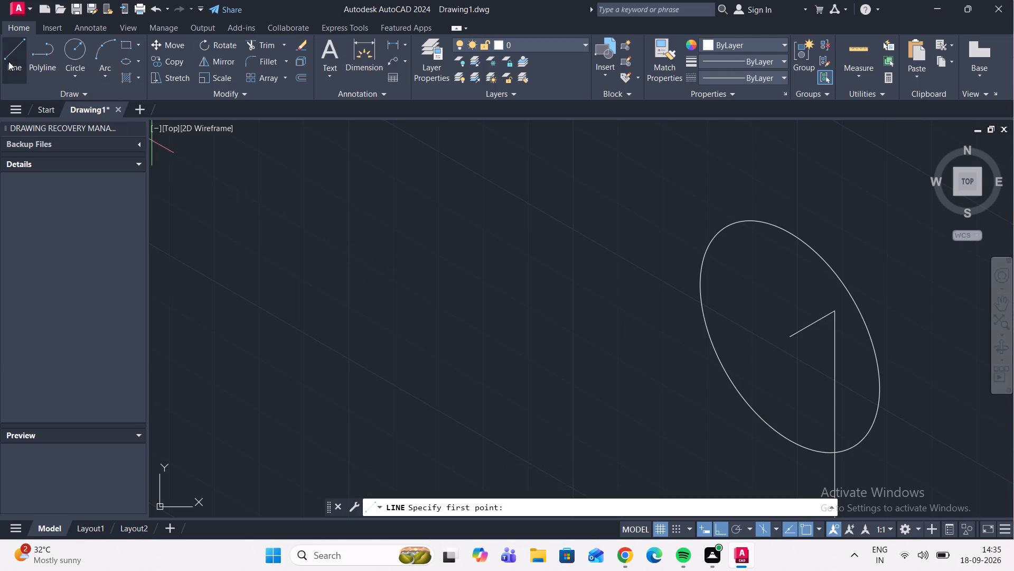
left_click(792, 339)
scroll(611, 264, "up", 2)
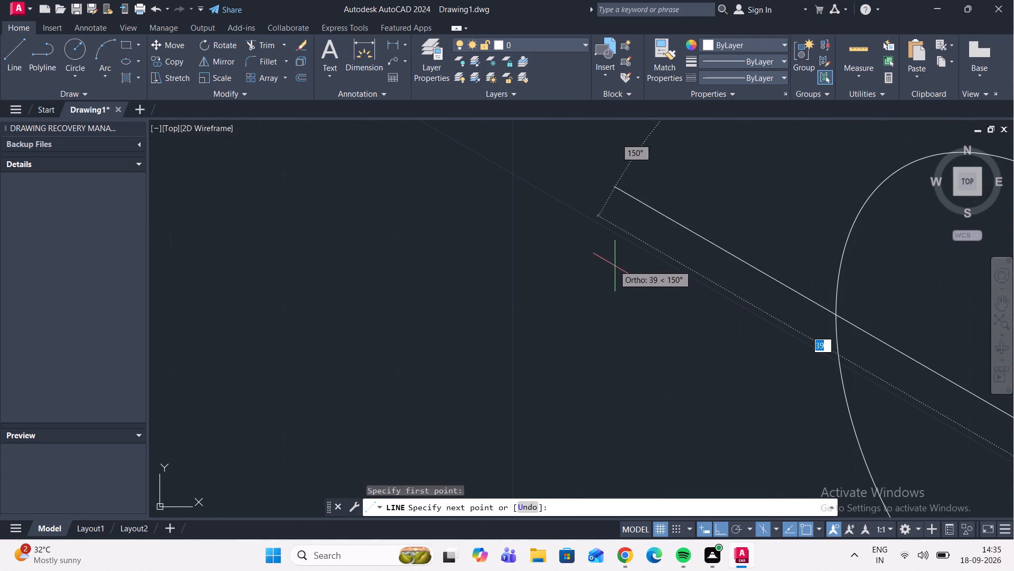
left_click(799, 333)
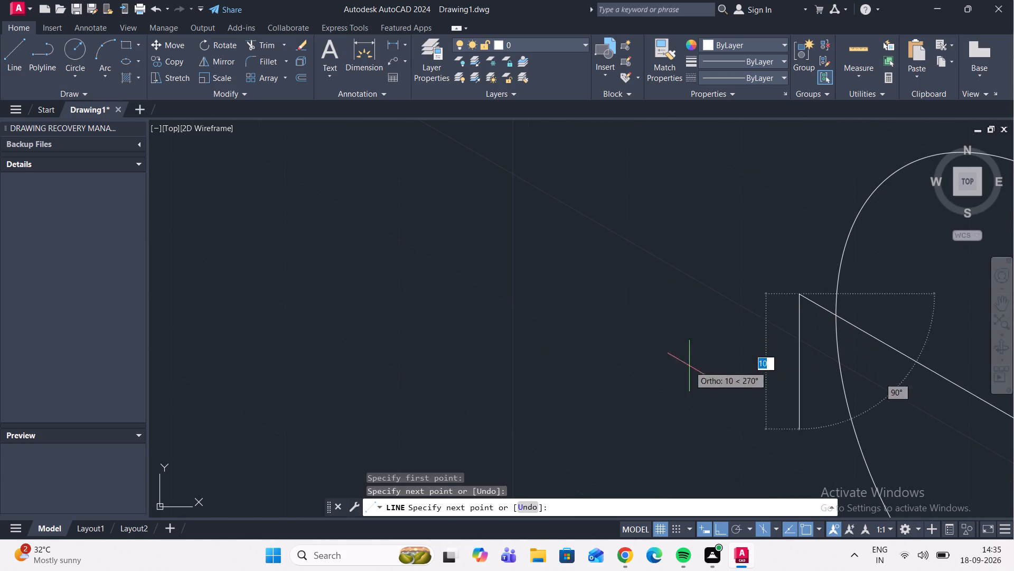
Restart the Line command and draw a vertical line downward from the isocircle's centre, ending just below the circle.
left_click(22, 54)
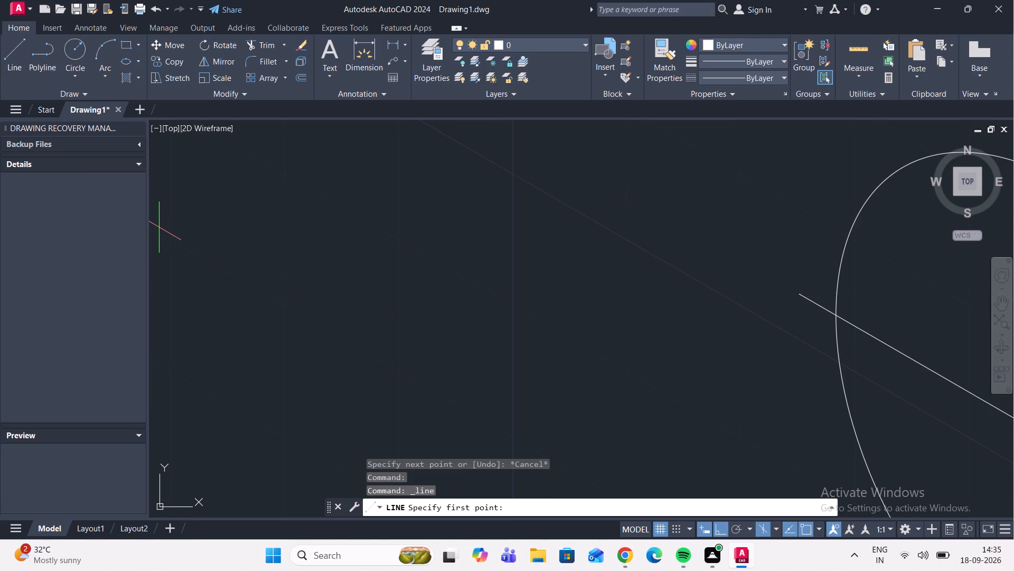
scroll(390, 386, "down", 3)
middle_click_drag(589, 474, 586, 412)
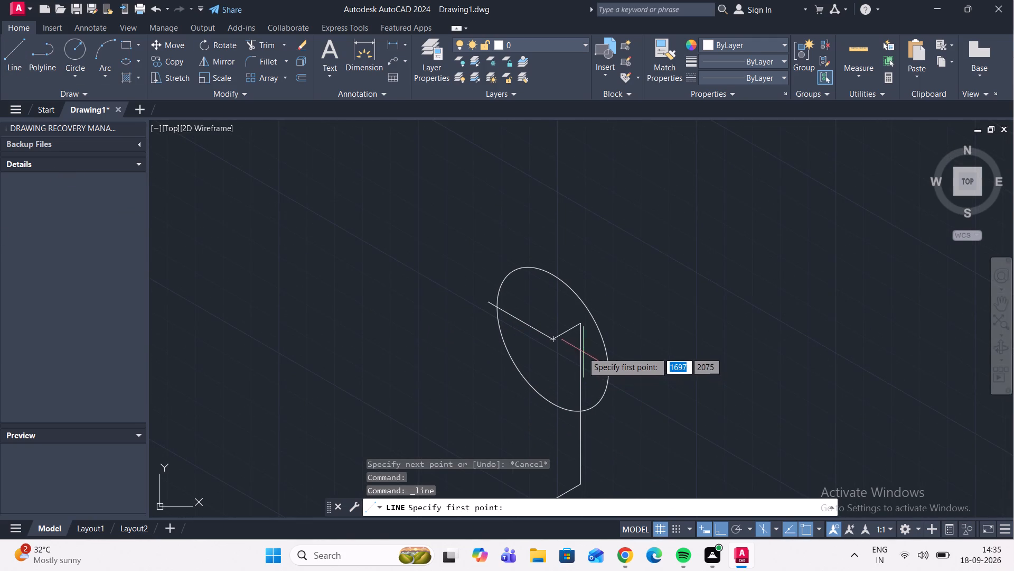
scroll(577, 355, "up", 3)
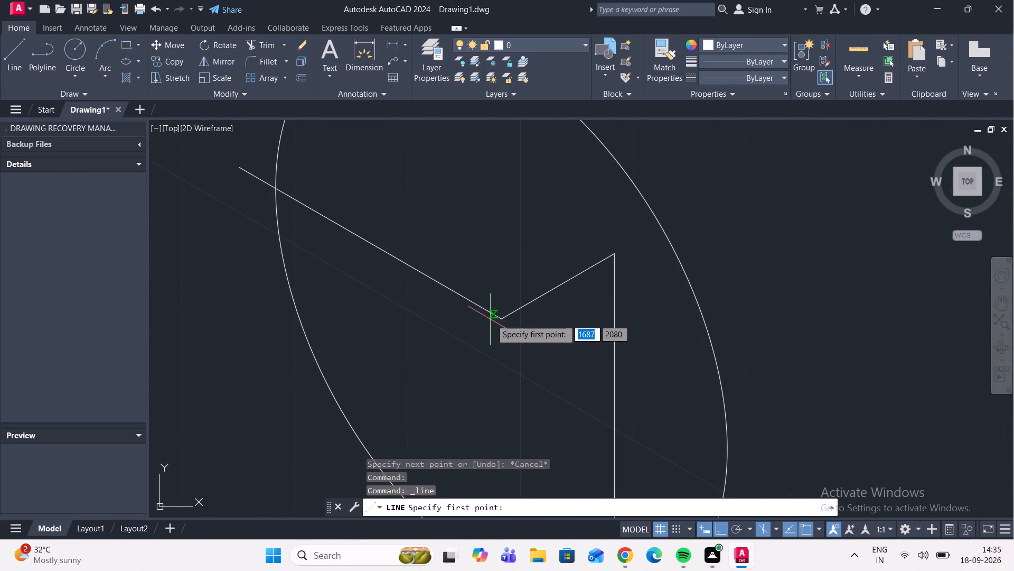
left_click(505, 316)
scroll(487, 418, "down", 6)
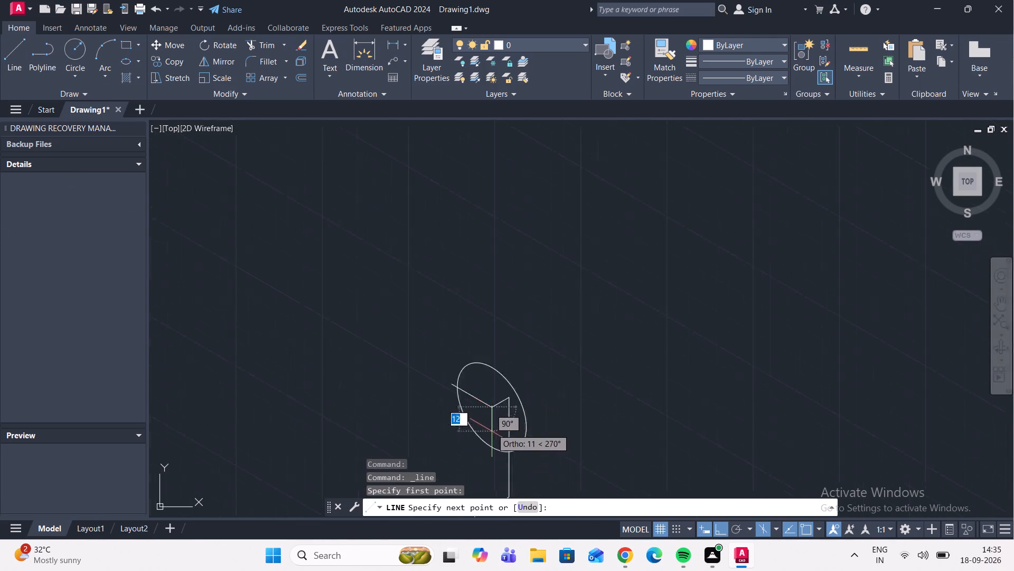
scroll(488, 459, "up", 4)
left_click(506, 377)
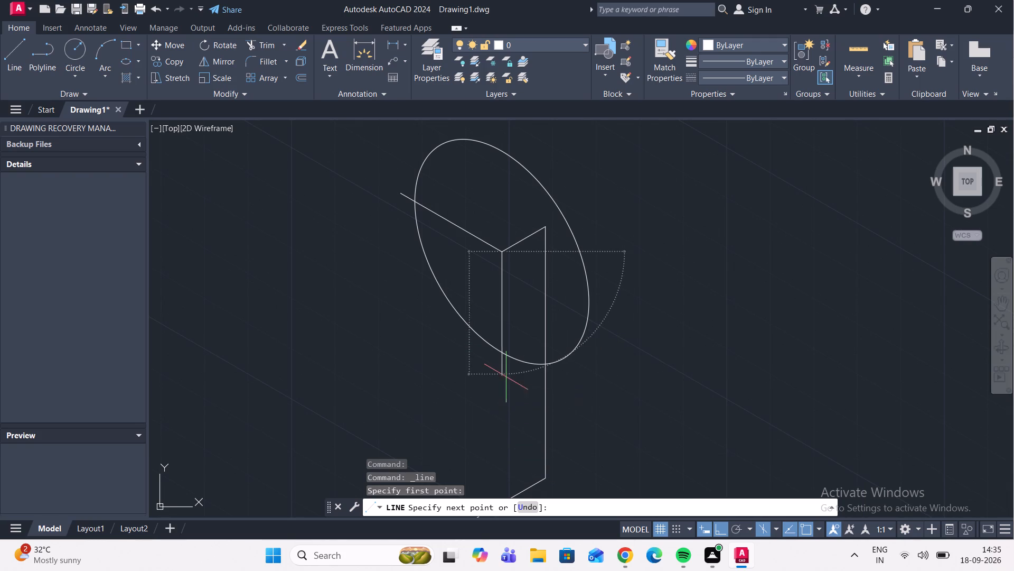
Trim the isocircle to the lower arc between the two centre lines, and trim both line ends projecting past it.
left_click(261, 45)
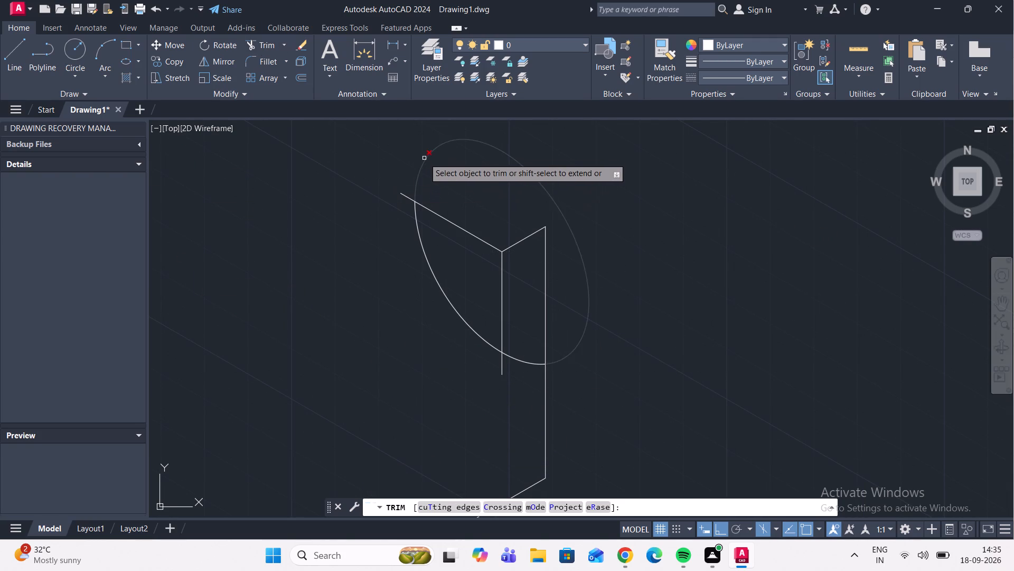
left_click(424, 158)
left_click(403, 197)
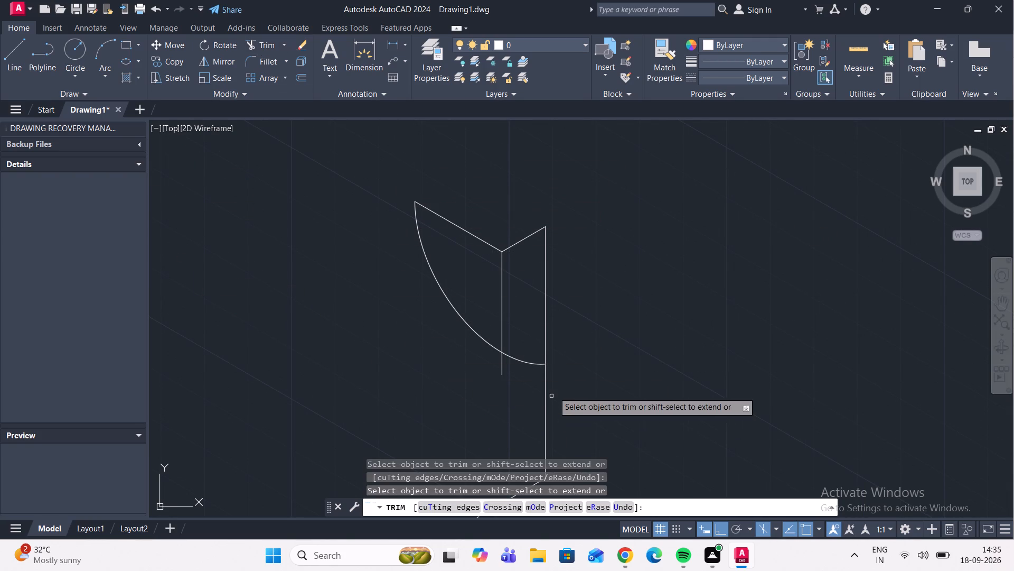
left_click(537, 362)
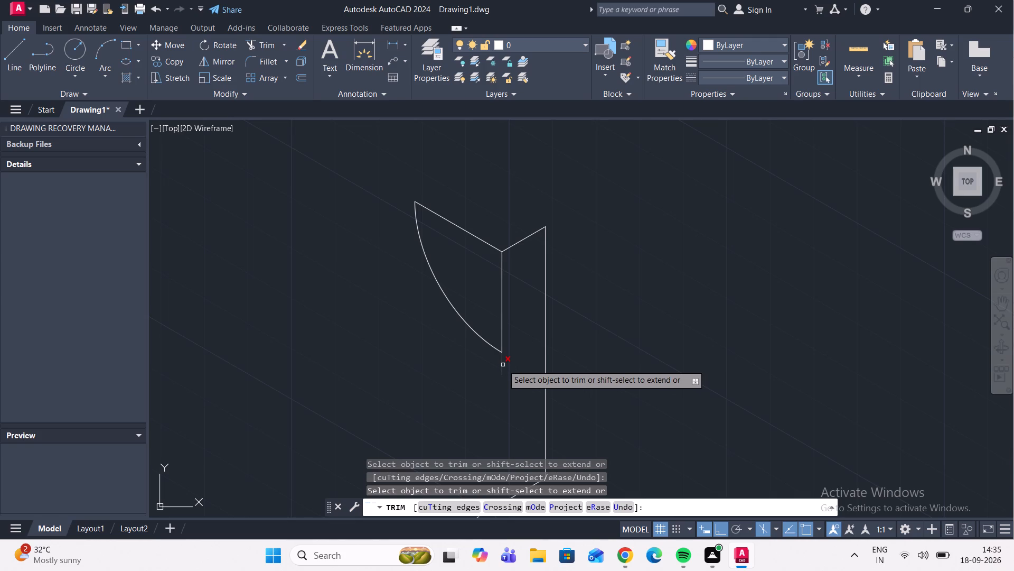
left_click(502, 364)
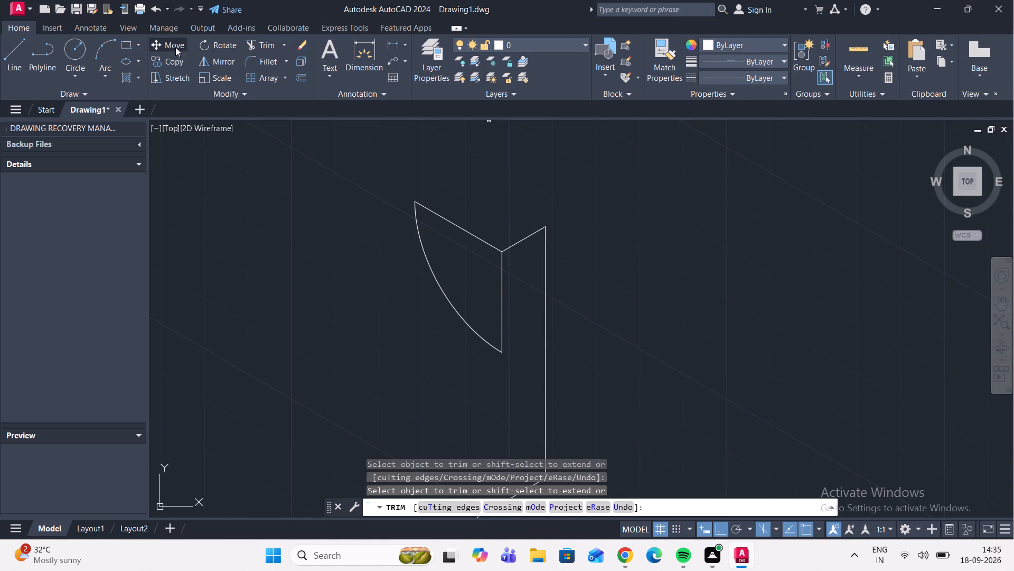
Start copying the trimmed arc, using its upper end as the base point.
left_click(176, 61)
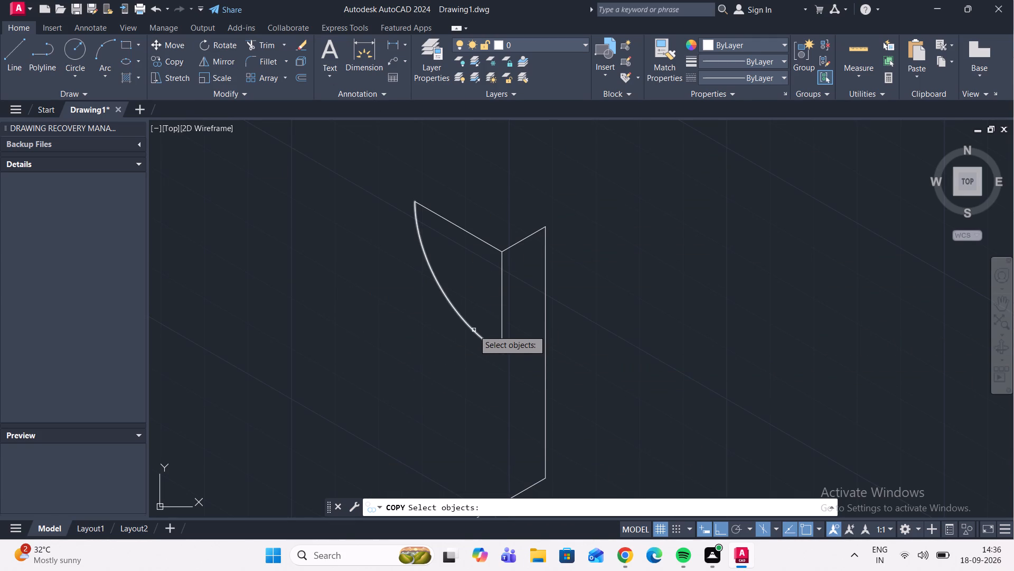
left_click(474, 330)
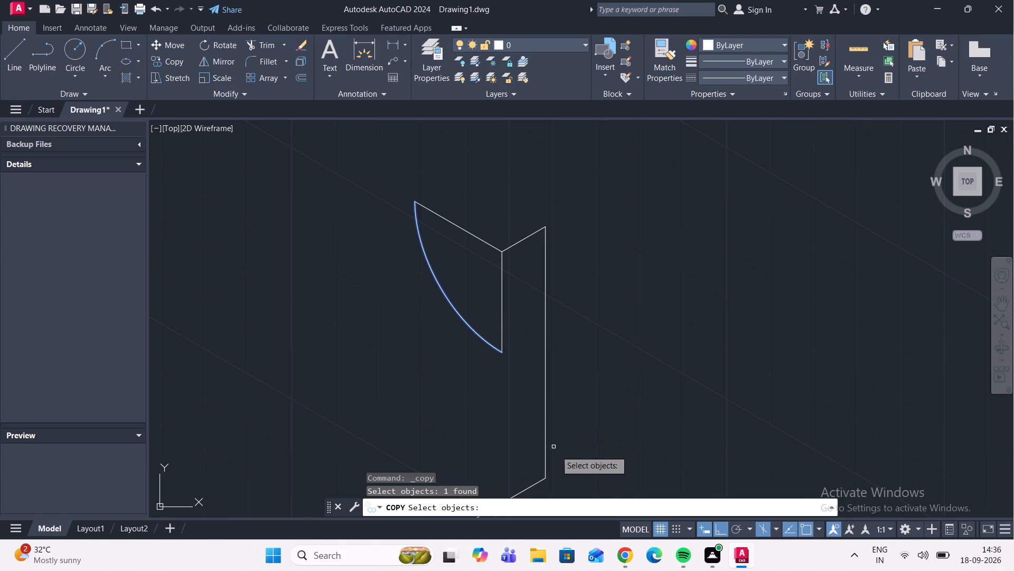
key("Return")
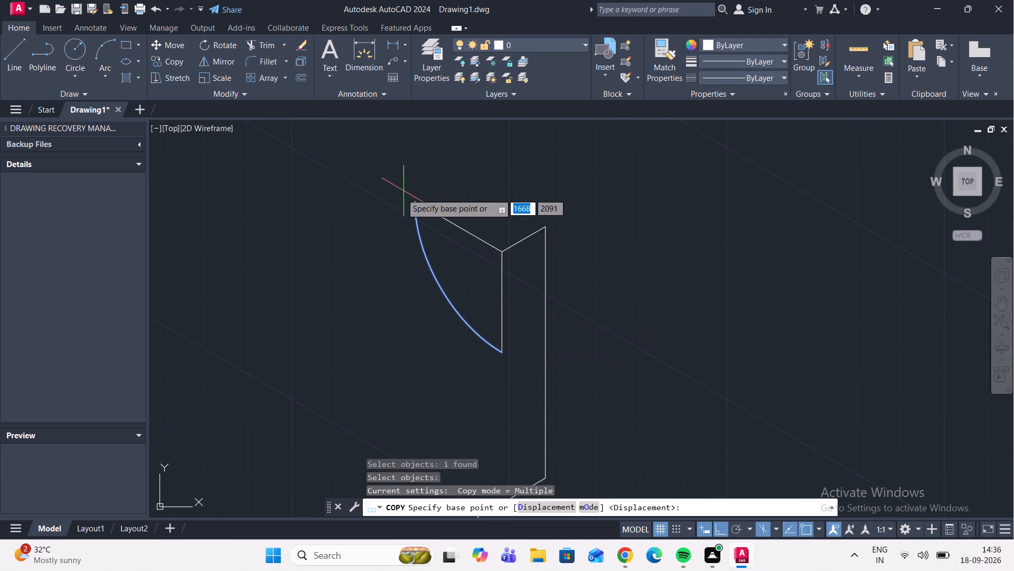
left_click(411, 205)
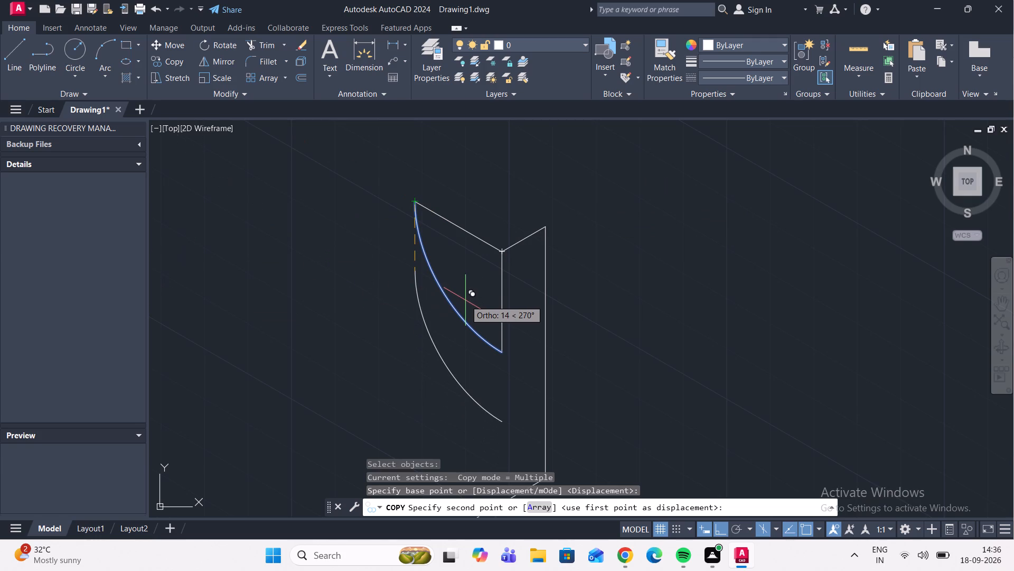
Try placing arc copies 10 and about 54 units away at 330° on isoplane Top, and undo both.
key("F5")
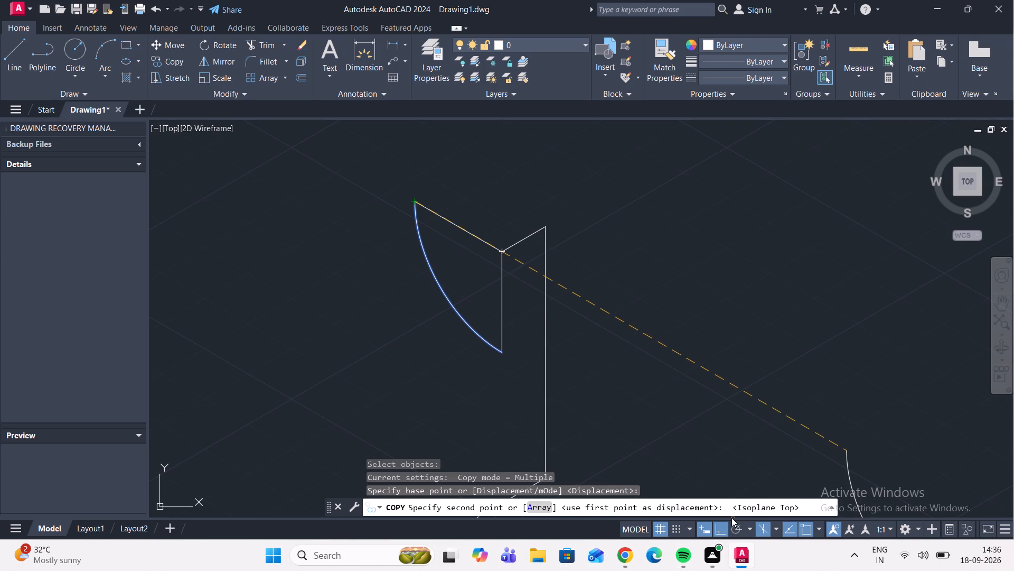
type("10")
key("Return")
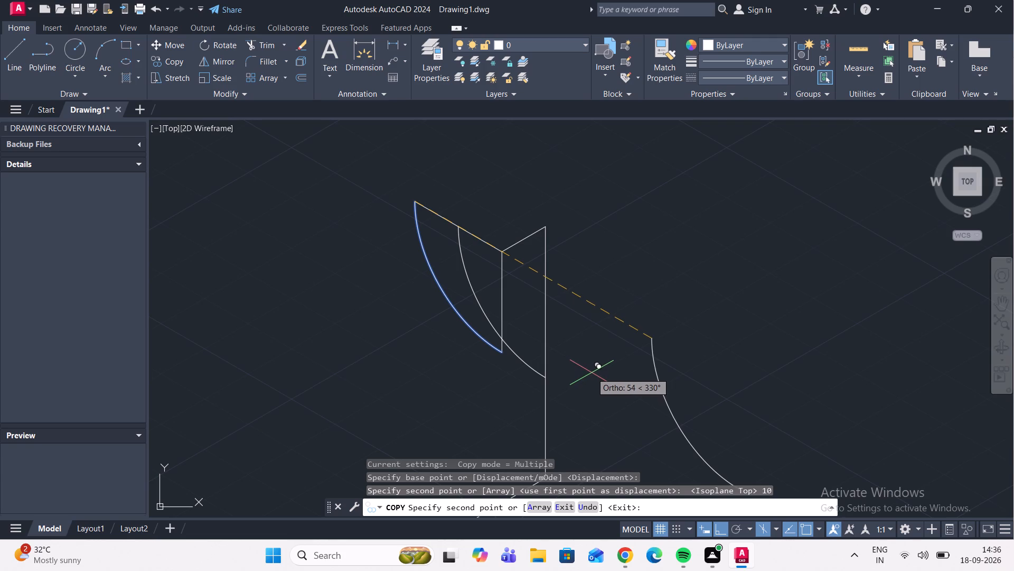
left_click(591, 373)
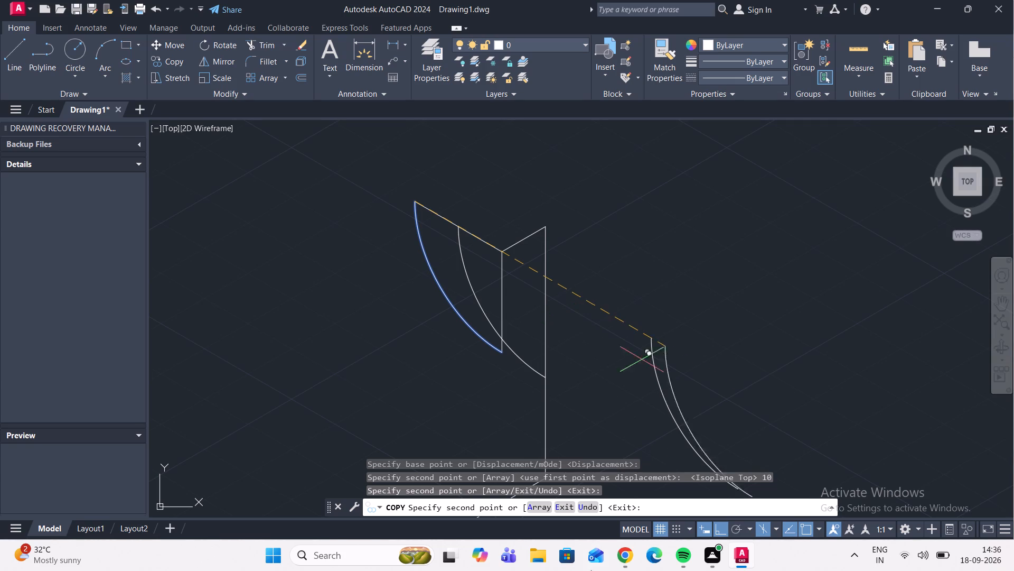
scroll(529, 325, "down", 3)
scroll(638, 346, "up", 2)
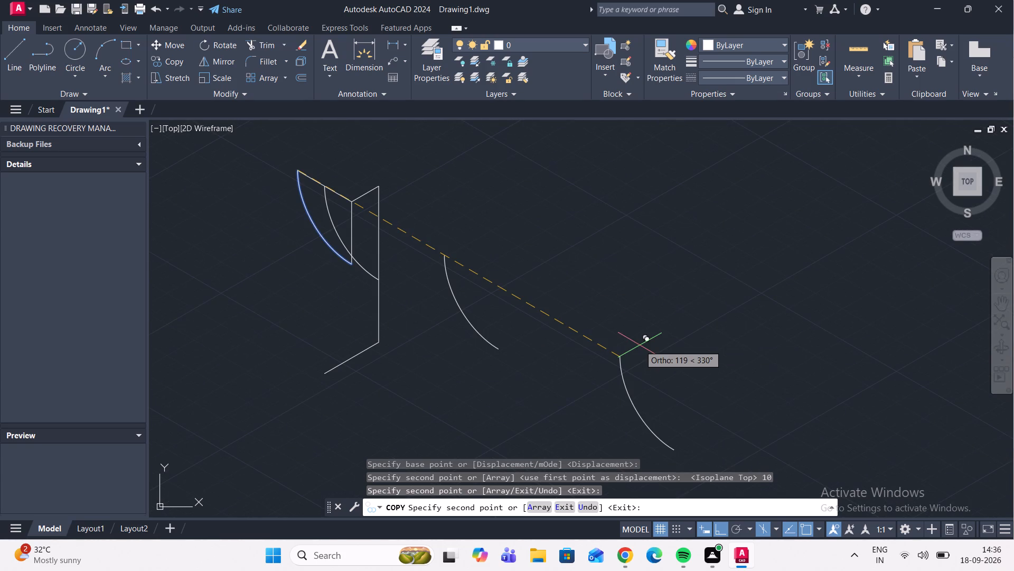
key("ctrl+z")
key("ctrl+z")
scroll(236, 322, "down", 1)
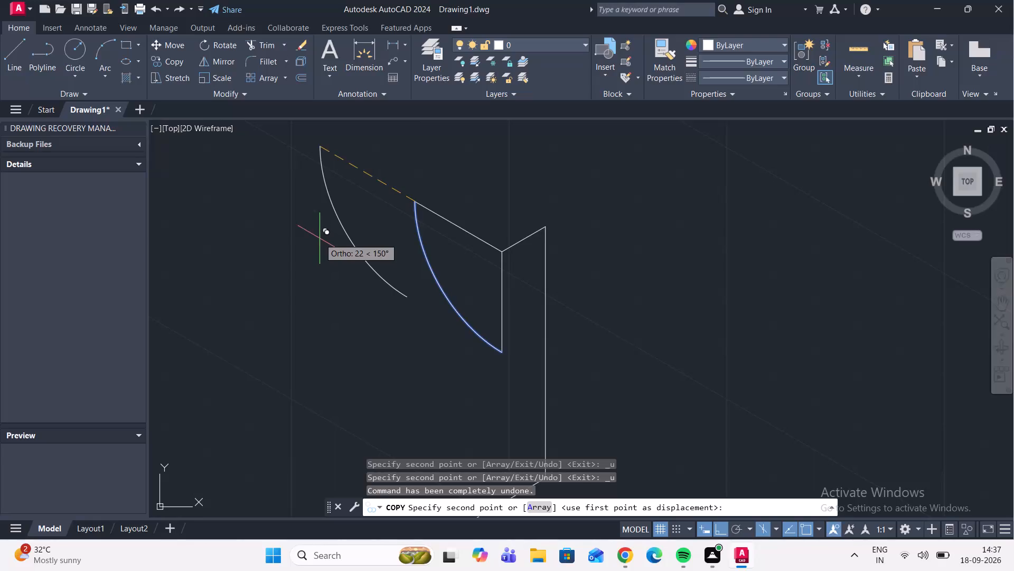
Switch to isoplane Top, place the arc copy 10 units away at 210°, and end the Copy command.
key("F5")
type("10")
key("Return")
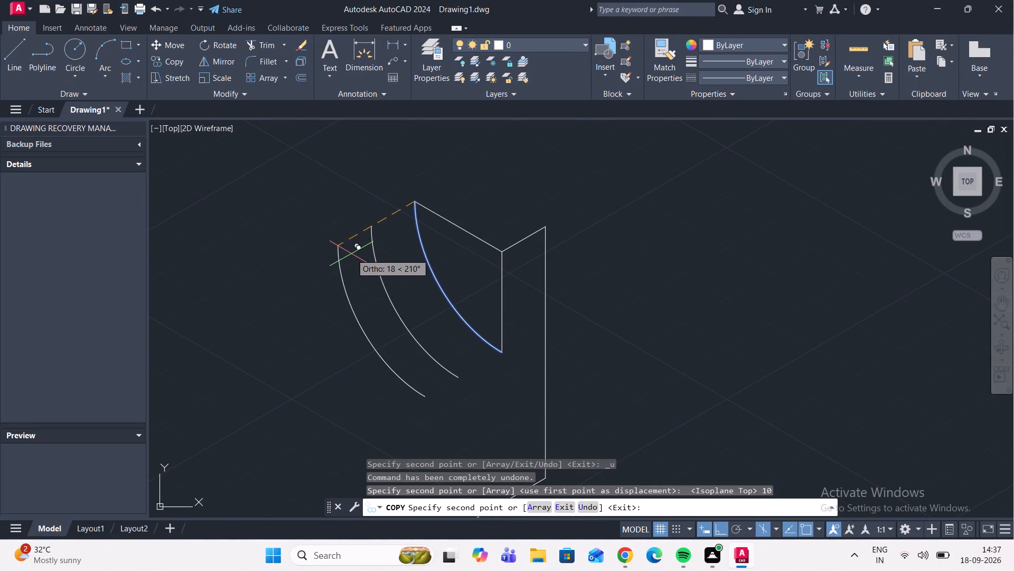
key("Escape")
Draw a line joining the upper ends of the original and copied arcs, and end the Line command.
scroll(427, 202, "down", 1)
scroll(427, 202, "up", 1)
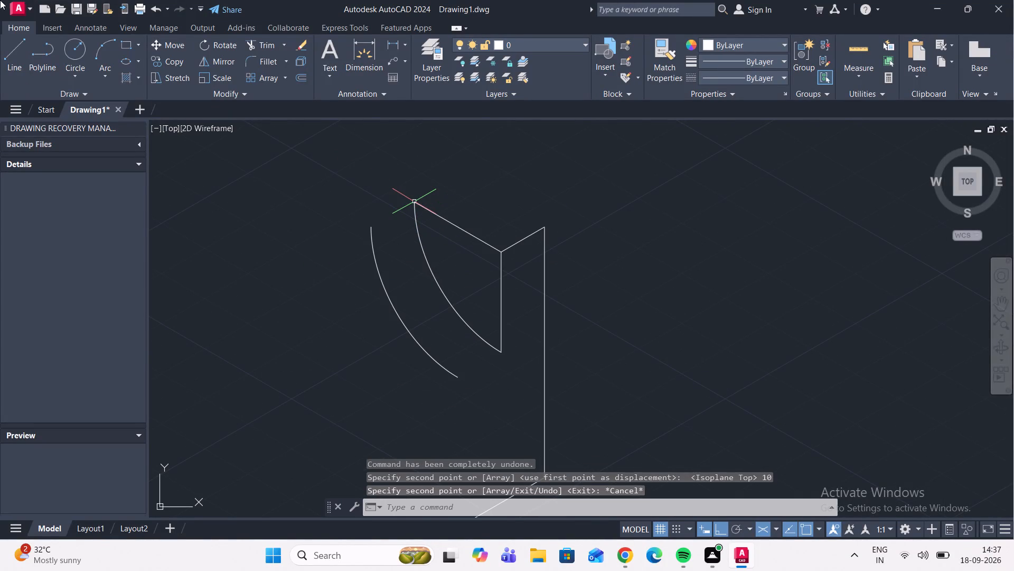
left_click(10, 53)
scroll(403, 204, "up", 2)
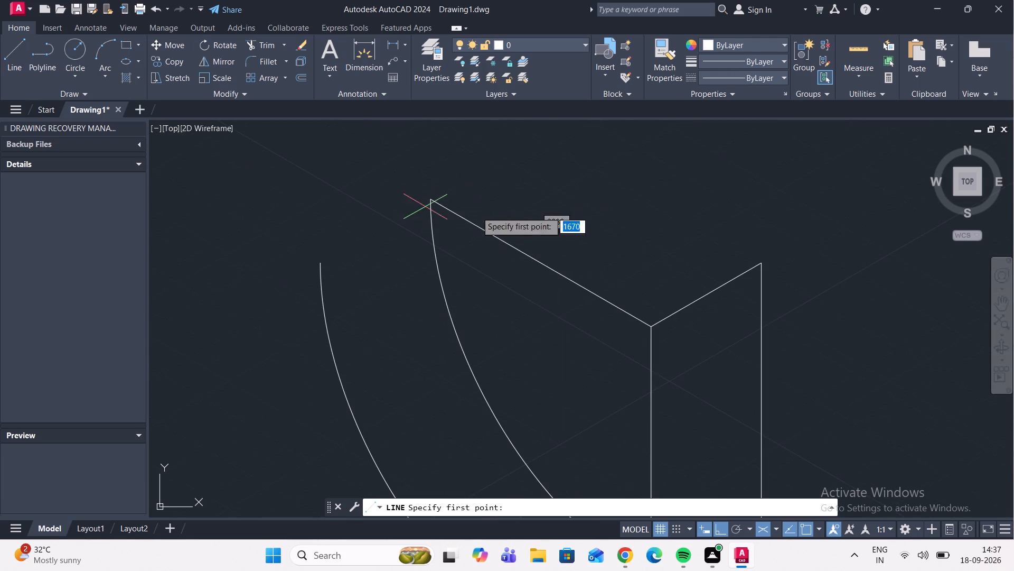
left_click(428, 200)
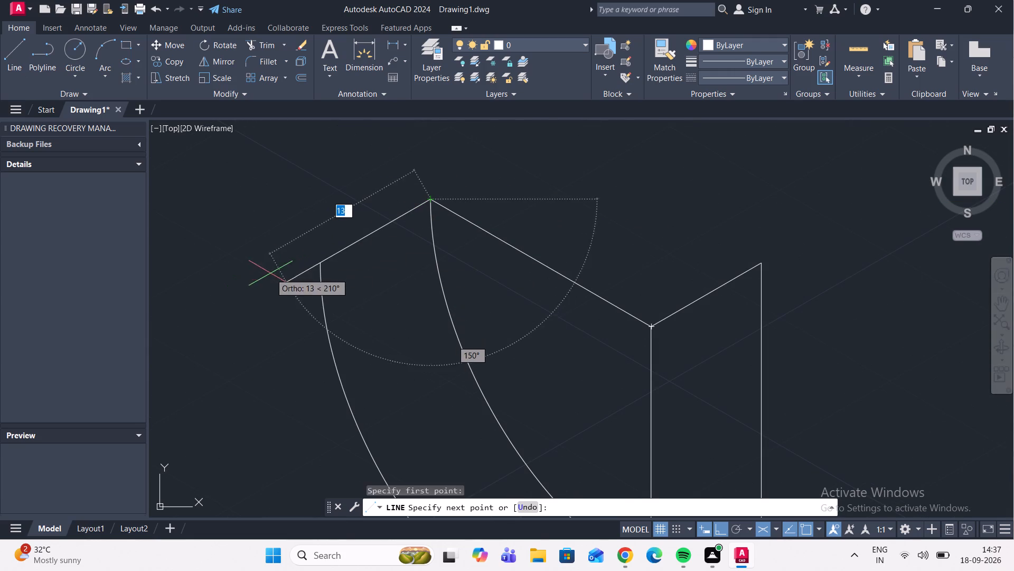
left_click(316, 265)
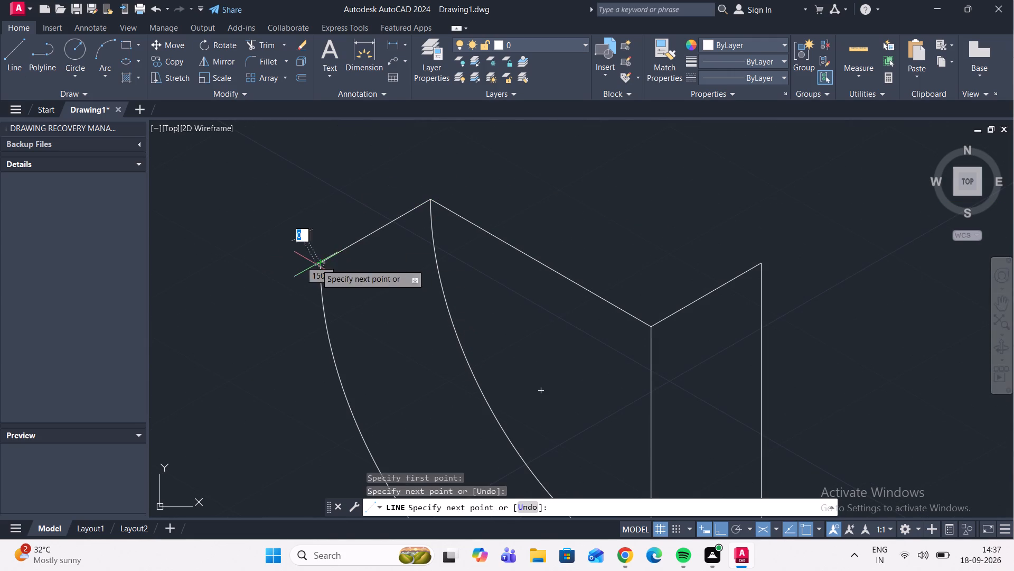
key("Escape")
Draw a line joining the lower ends of the original and copied arcs, and end the Line command.
scroll(392, 290, "down", 2)
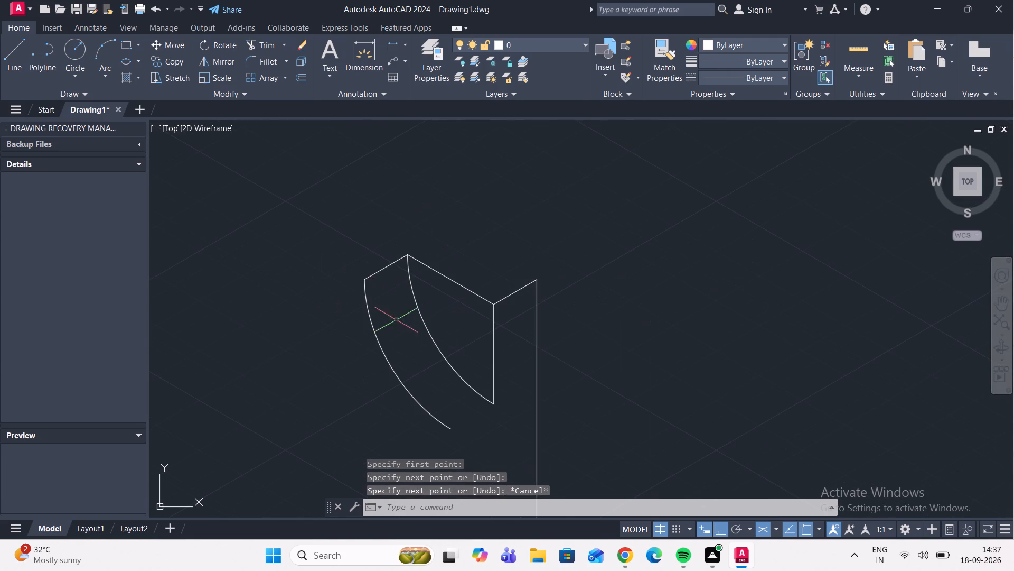
scroll(425, 364, "down", 2)
middle_click_drag(446, 389, 436, 328)
scroll(431, 281, "up", 2)
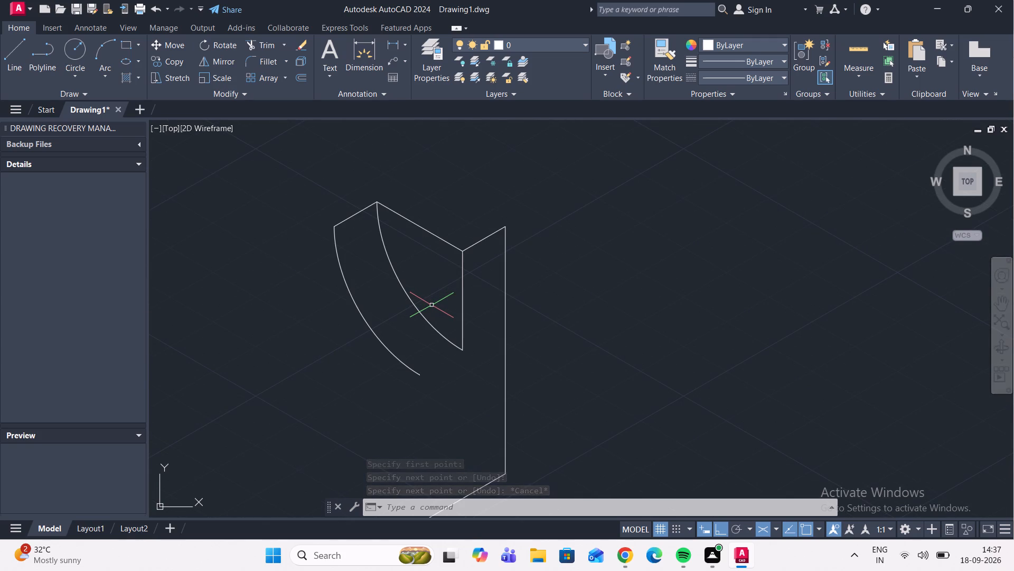
left_click(18, 67)
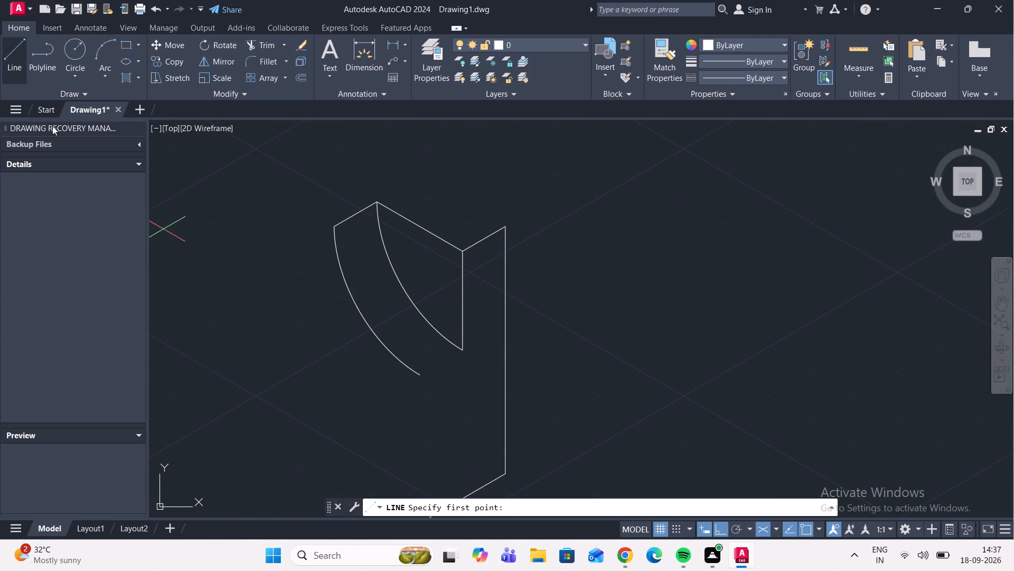
left_click(465, 347)
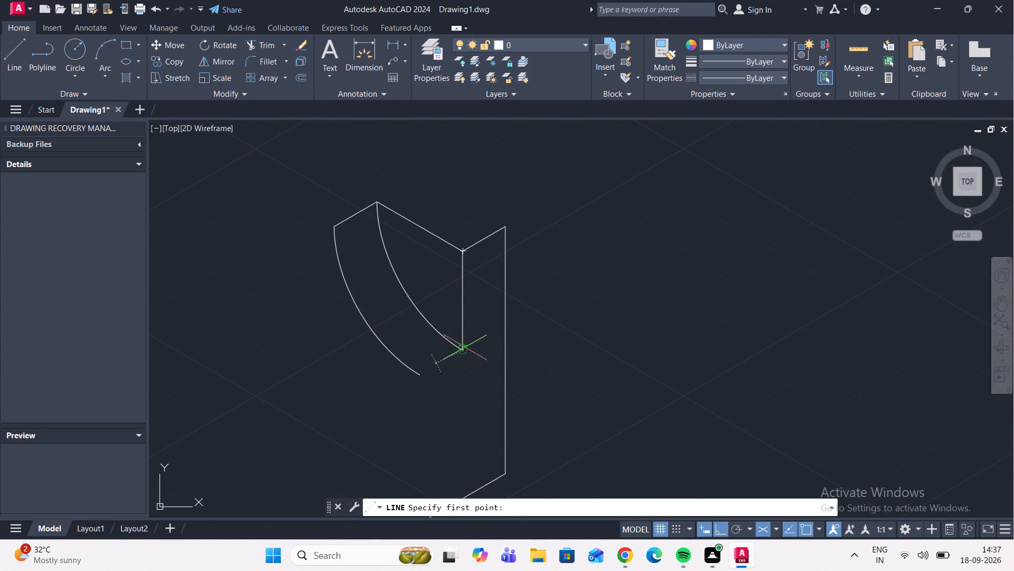
scroll(358, 409, "up", 4)
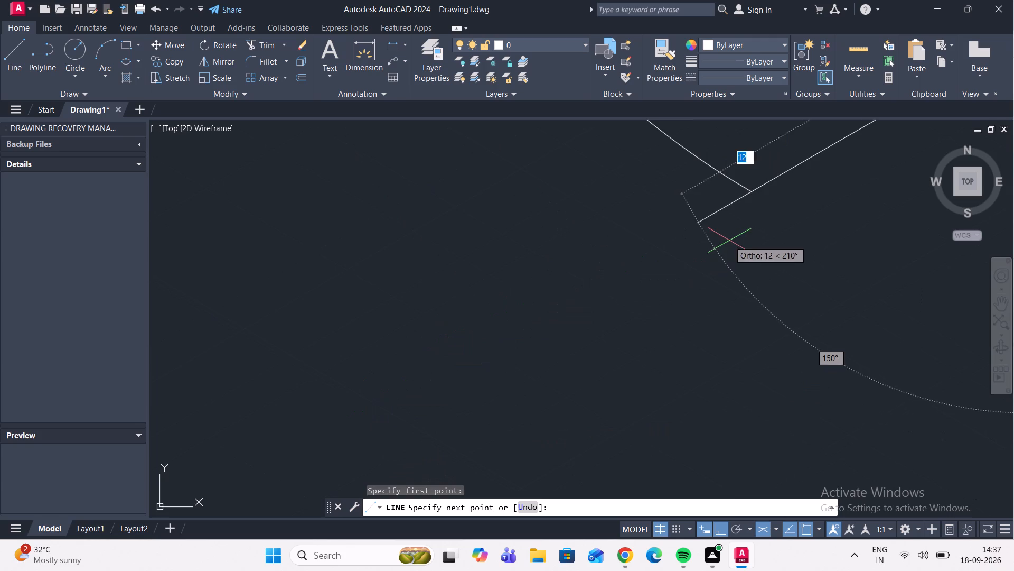
middle_click_drag(732, 249, 491, 382)
scroll(530, 312, "down", 3)
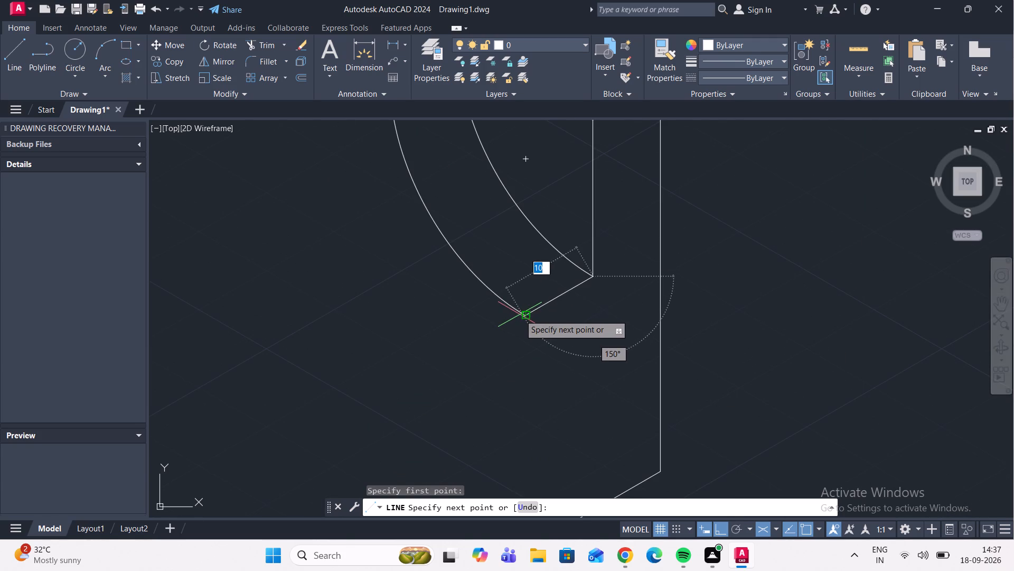
scroll(520, 315, "up", 4)
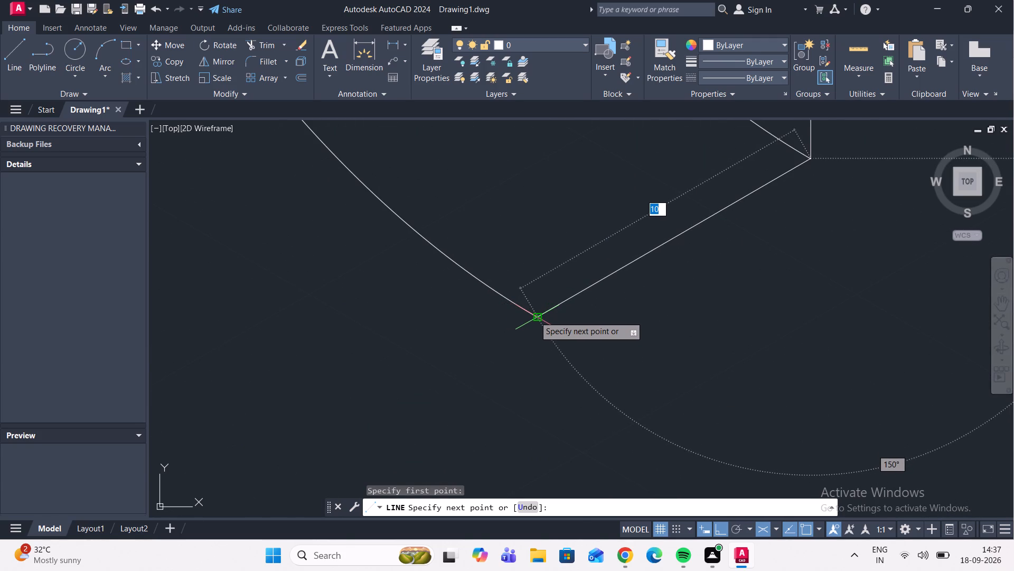
left_click(534, 316)
key("Escape")
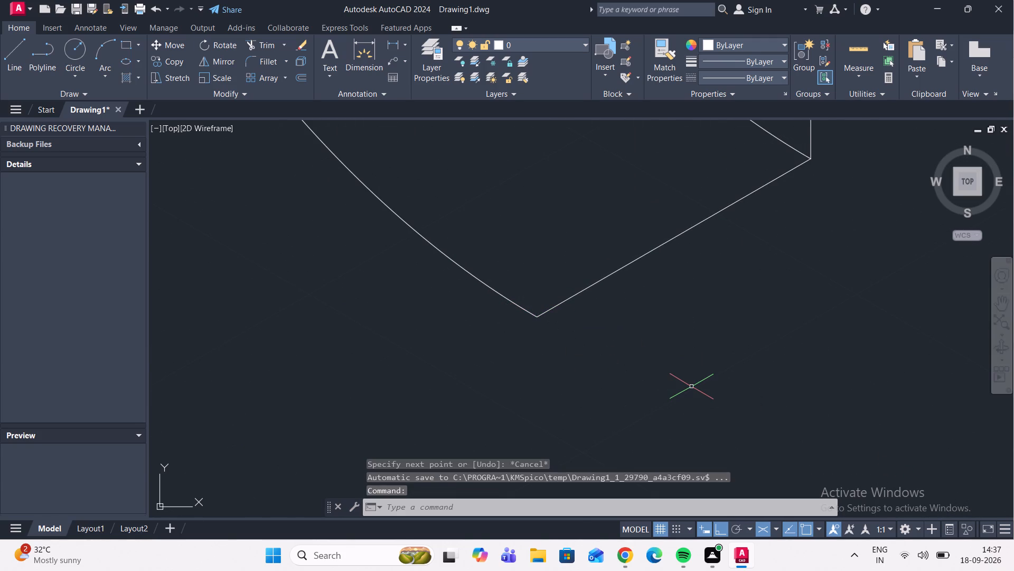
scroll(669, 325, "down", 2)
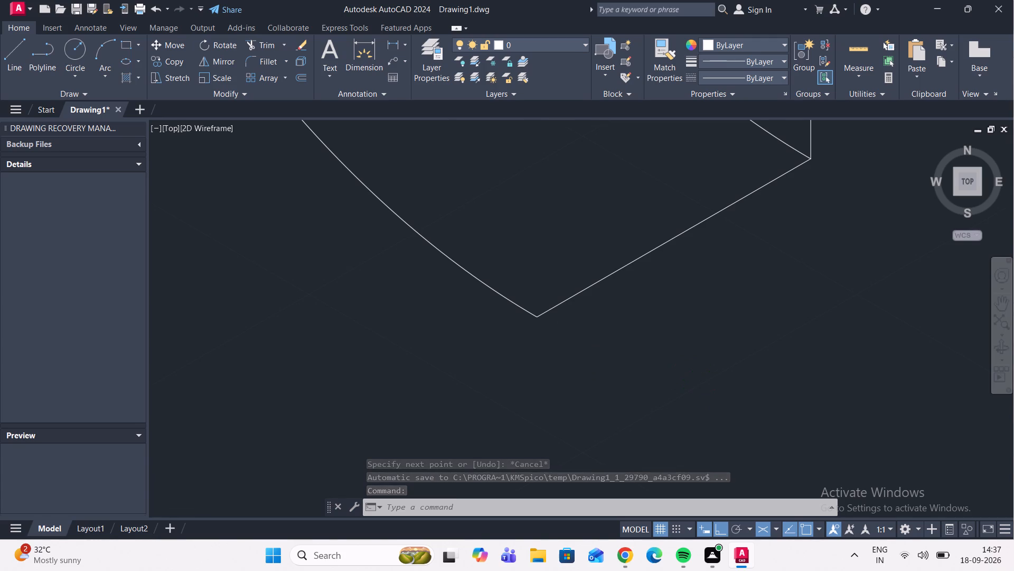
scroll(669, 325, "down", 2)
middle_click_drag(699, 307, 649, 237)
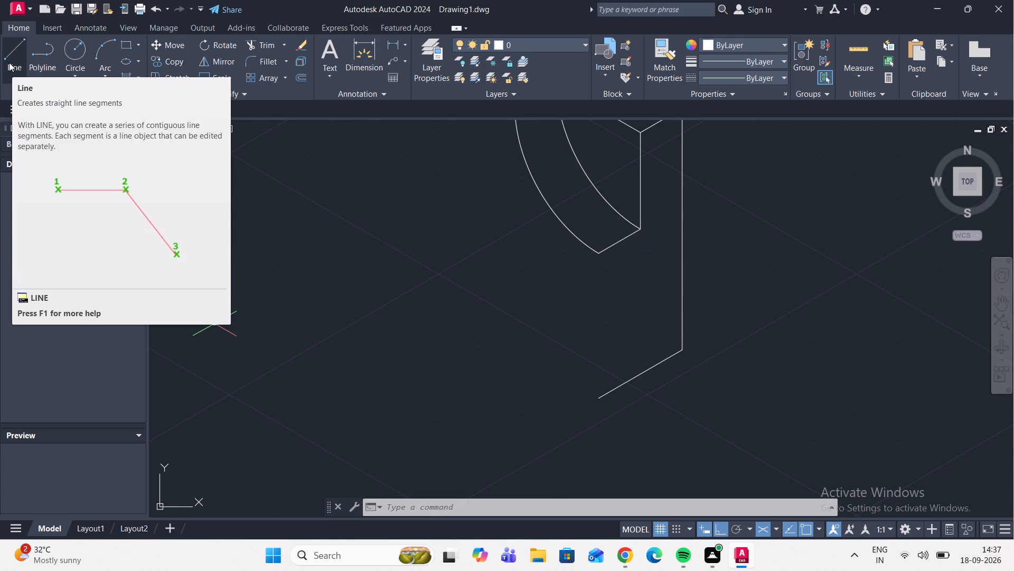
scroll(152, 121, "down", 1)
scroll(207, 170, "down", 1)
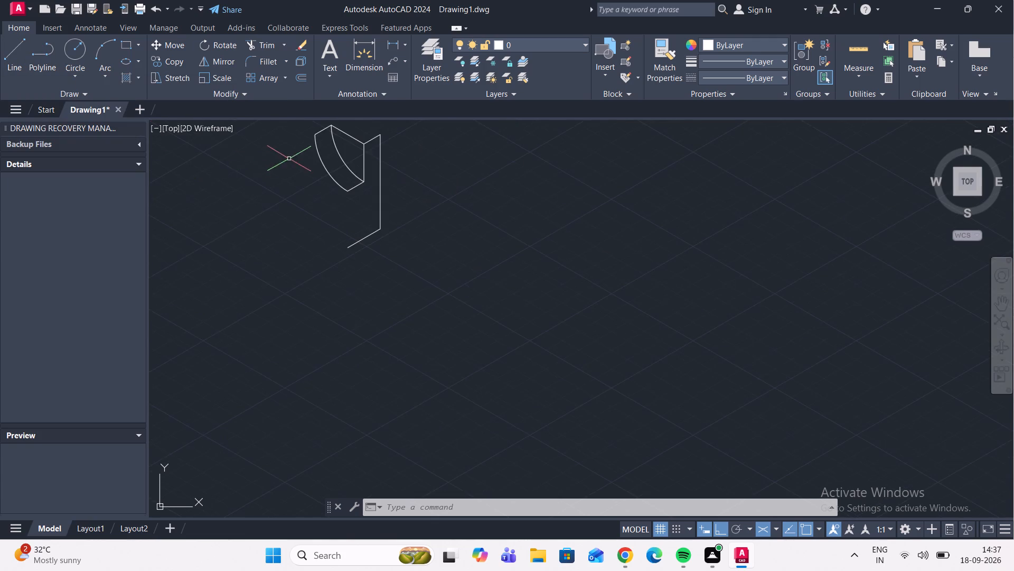
From the upper end of the long vertical edge, draw an 80-unit line at 150° followed by a 10-unit line at 210°.
middle_click_drag(292, 167, 351, 285)
scroll(411, 247, "up", 1)
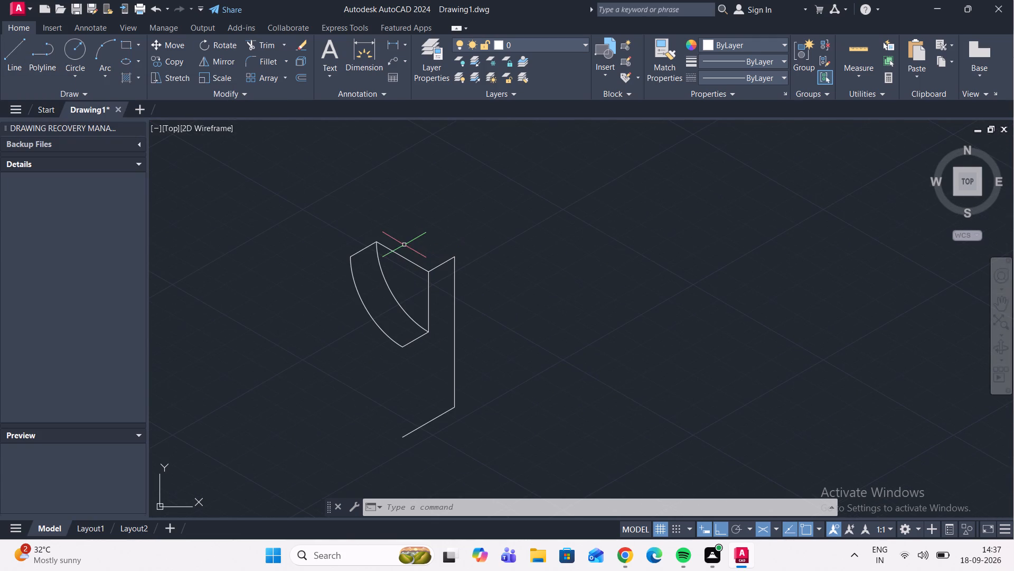
left_click(9, 59)
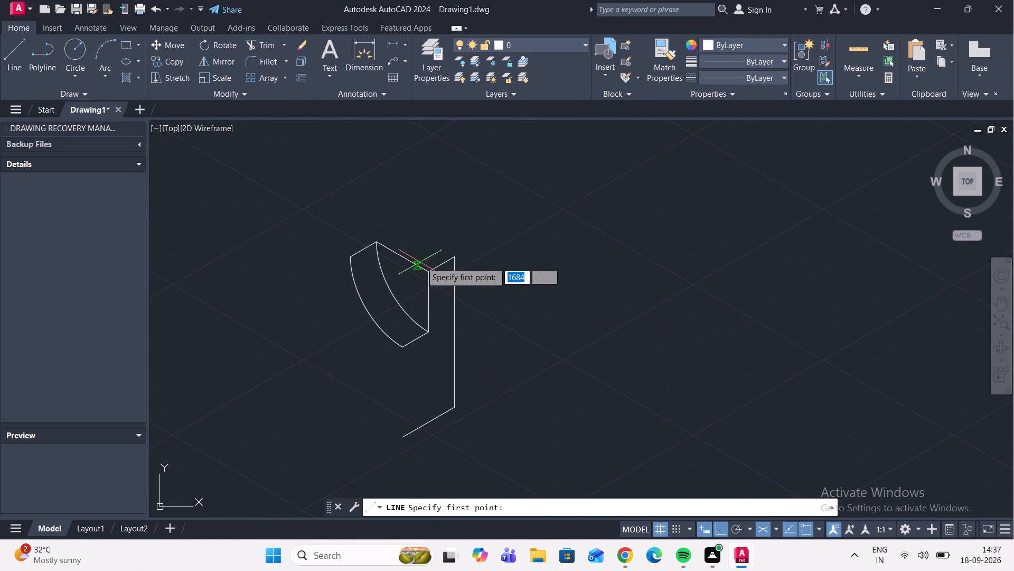
left_click(455, 258)
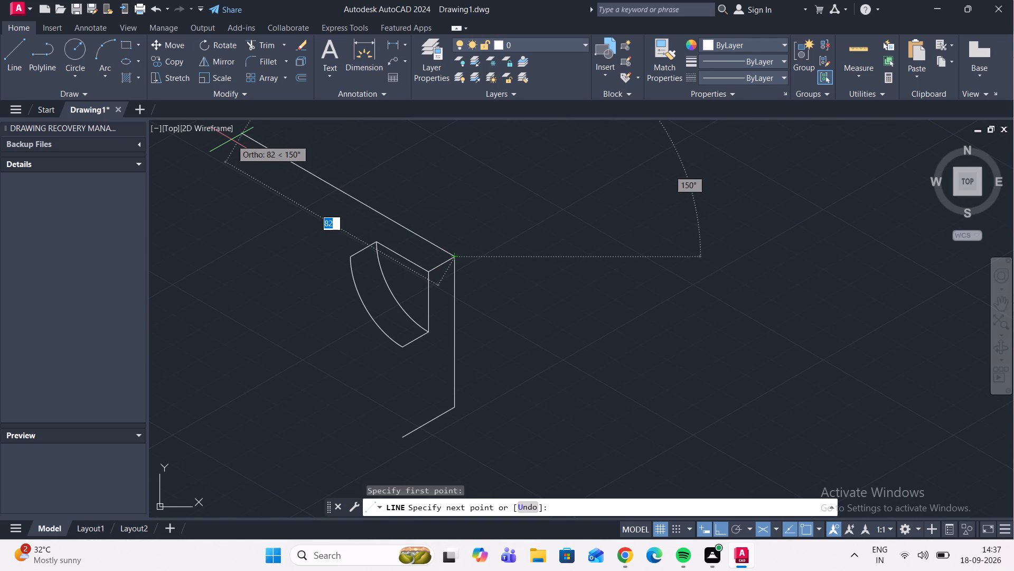
type("80")
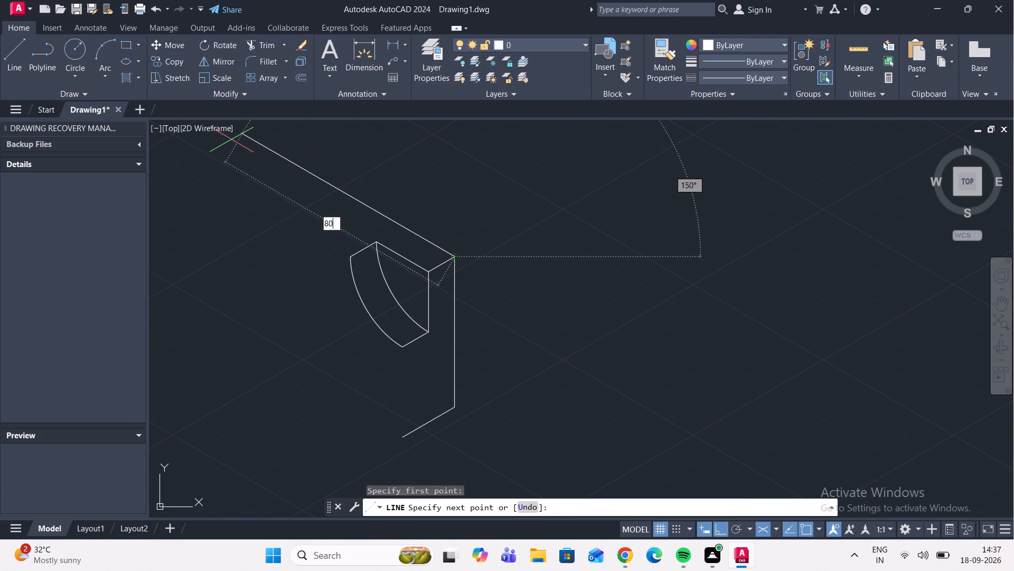
key("Return")
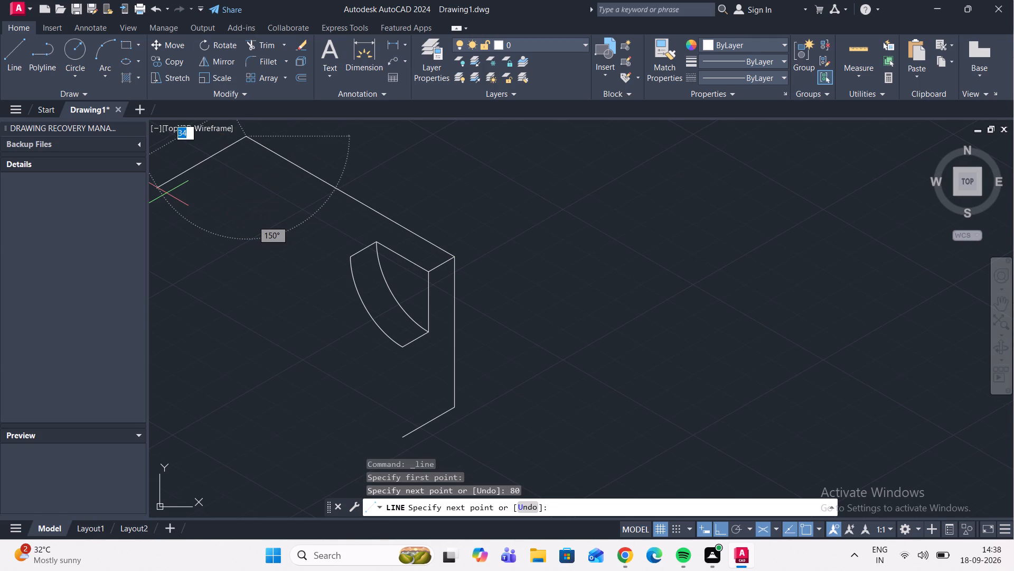
type("10")
key("Return")
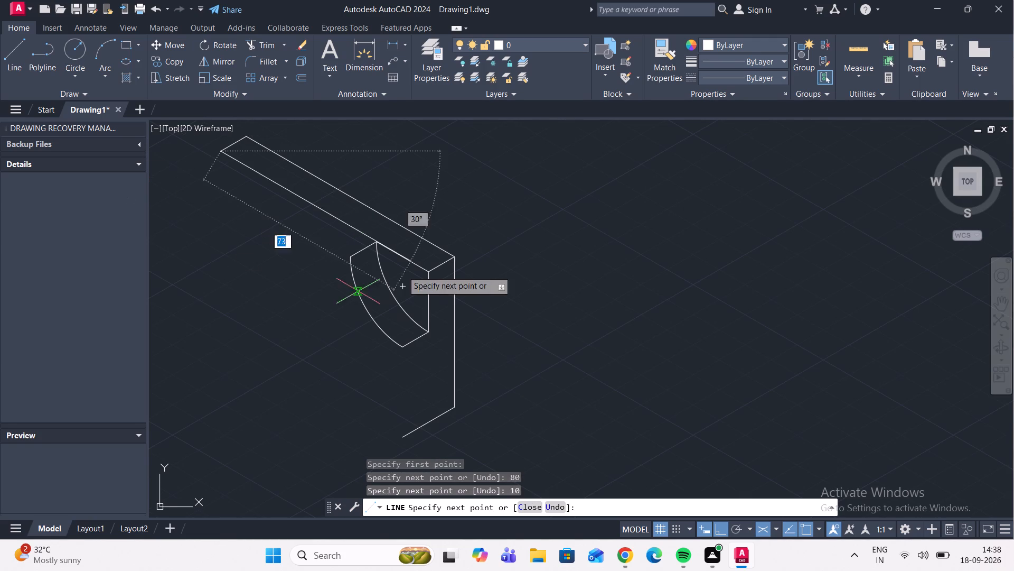
Continue the outline 20 units at 330° and 10 units at 210°, join it to the copied arc's upper end, and end the Line command.
type("20")
key("Return")
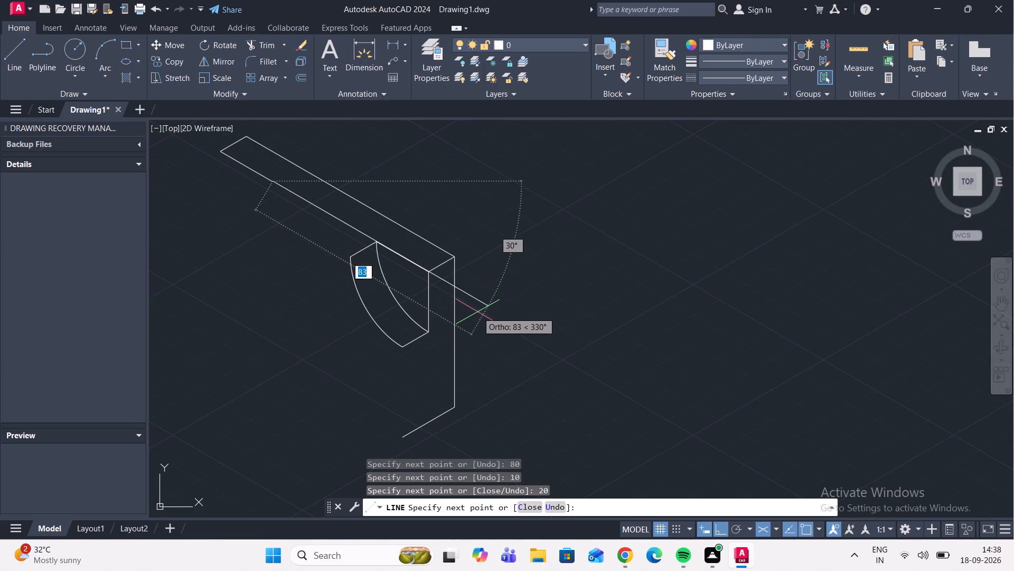
type("10")
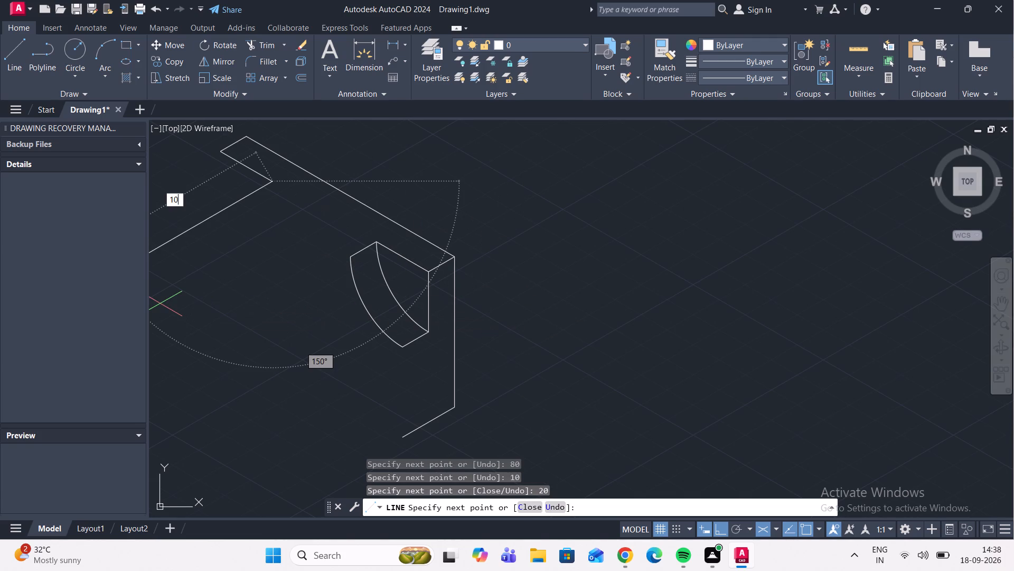
key("Return")
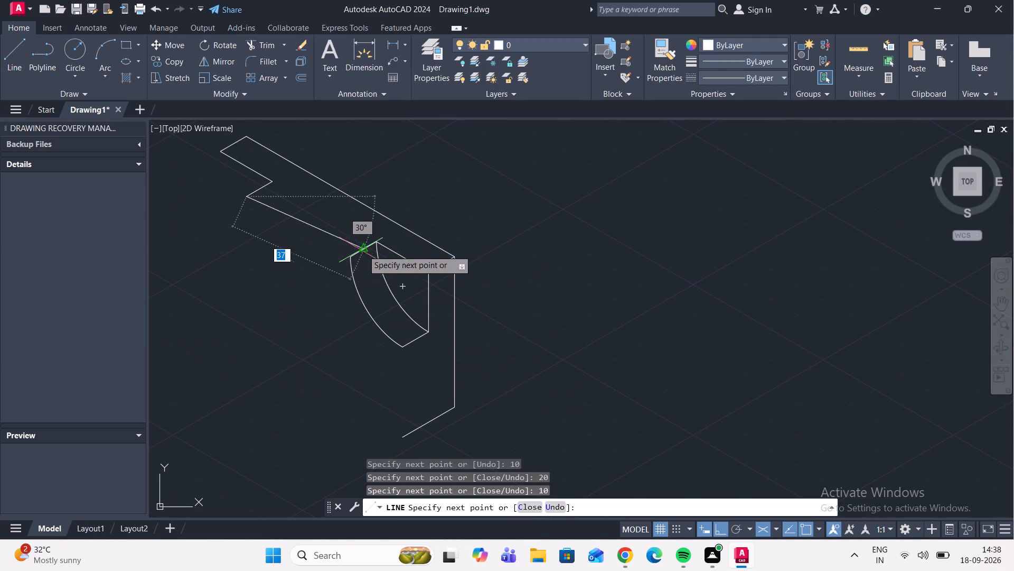
left_click(349, 259)
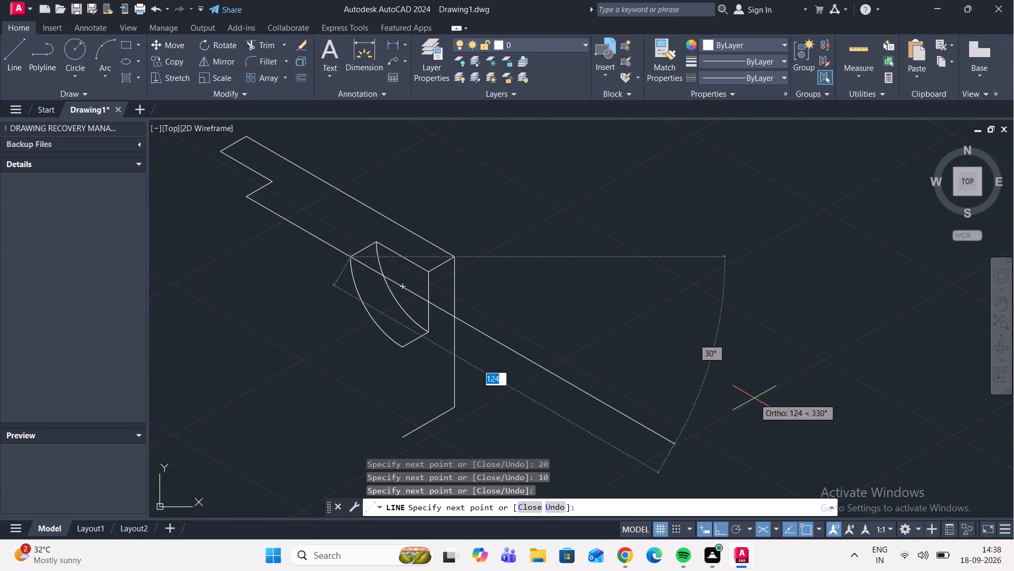
key("Escape")
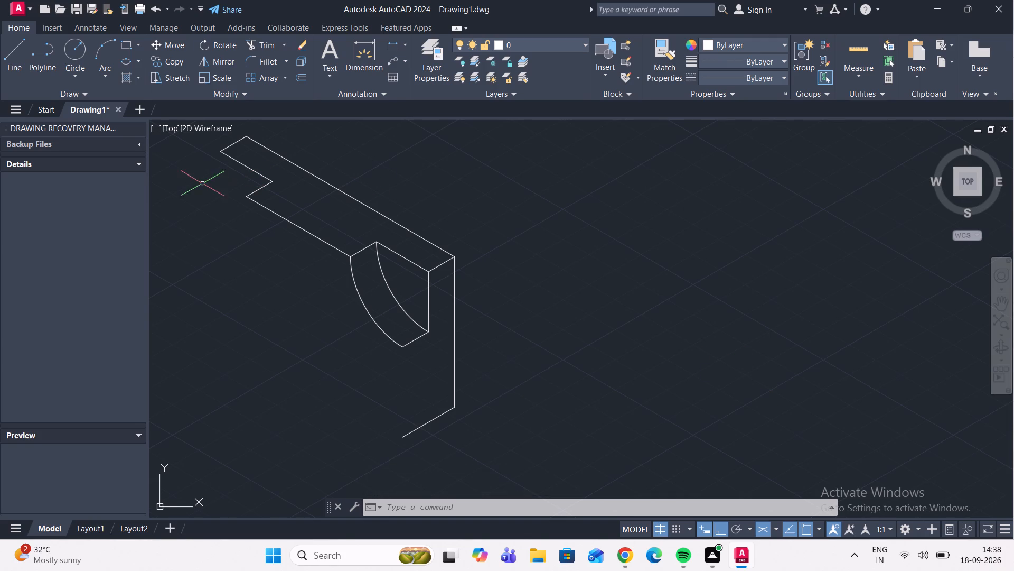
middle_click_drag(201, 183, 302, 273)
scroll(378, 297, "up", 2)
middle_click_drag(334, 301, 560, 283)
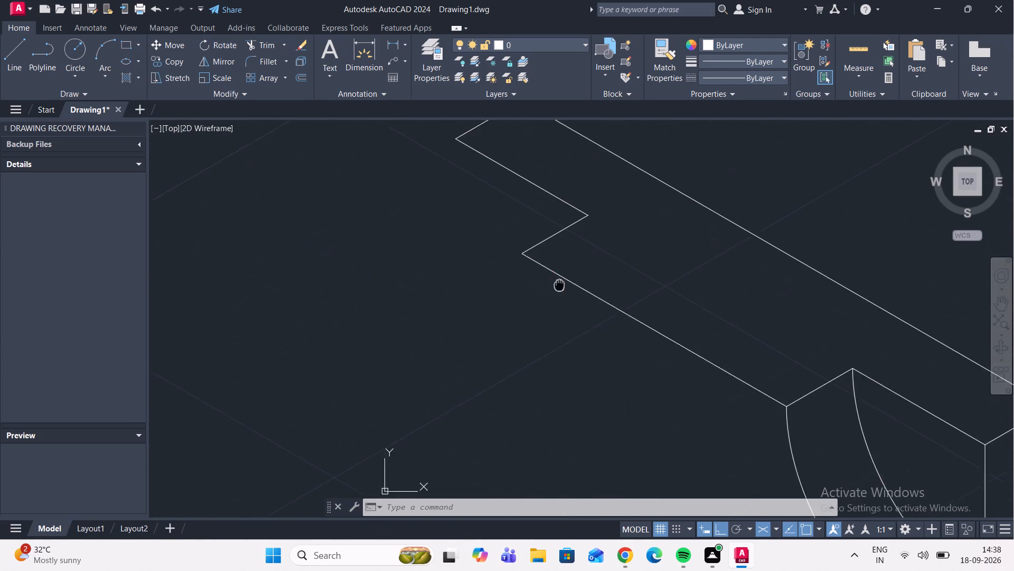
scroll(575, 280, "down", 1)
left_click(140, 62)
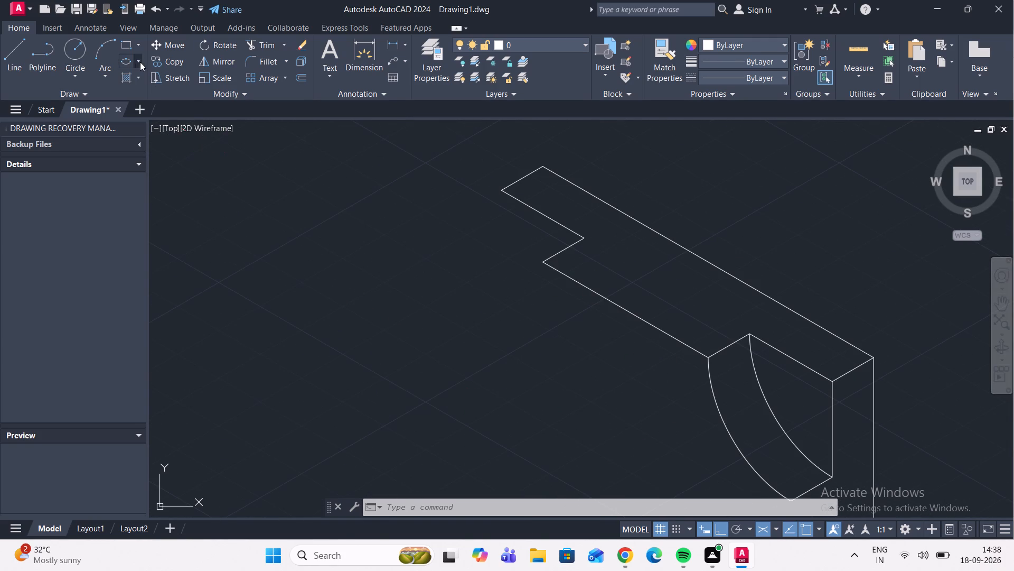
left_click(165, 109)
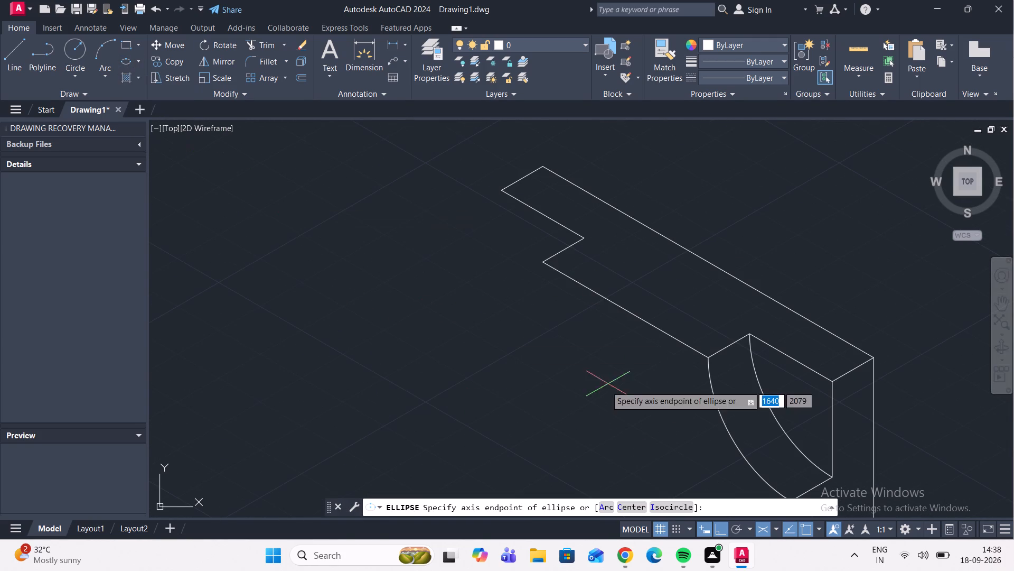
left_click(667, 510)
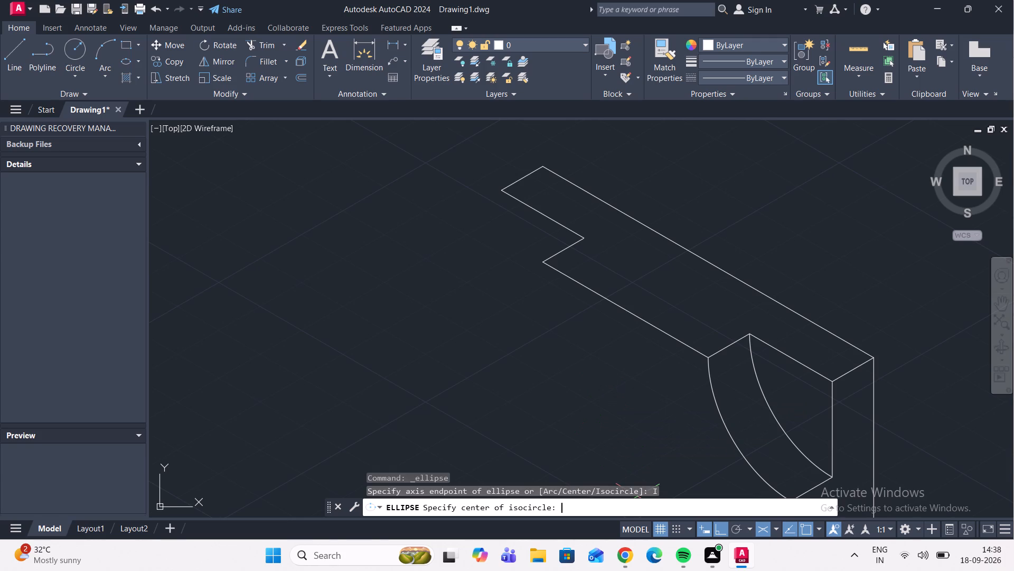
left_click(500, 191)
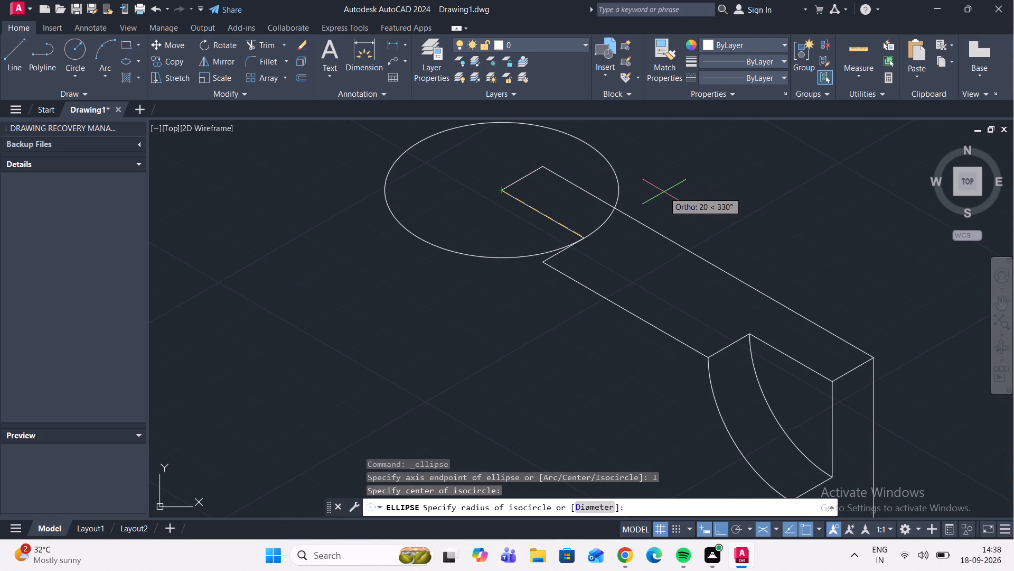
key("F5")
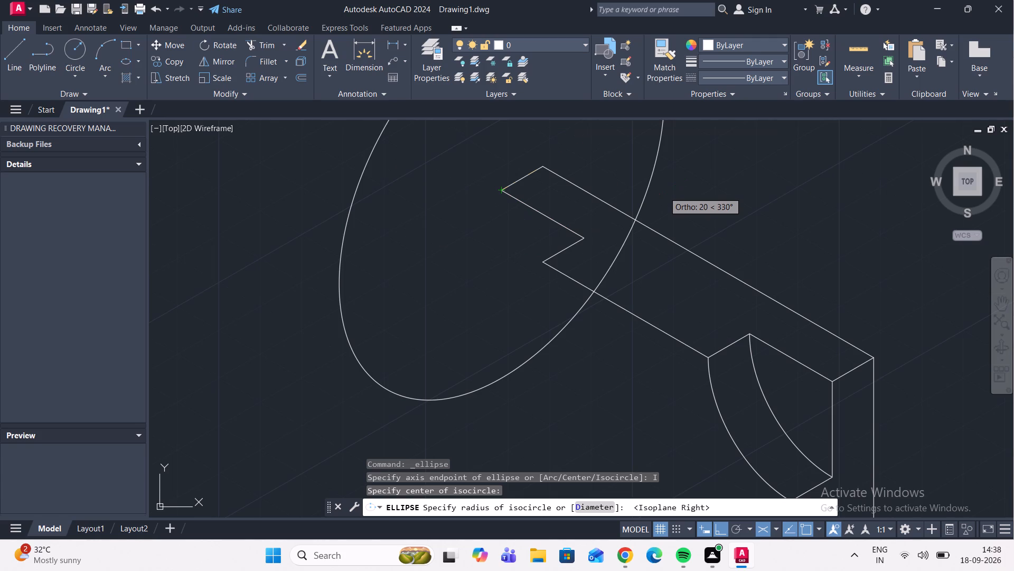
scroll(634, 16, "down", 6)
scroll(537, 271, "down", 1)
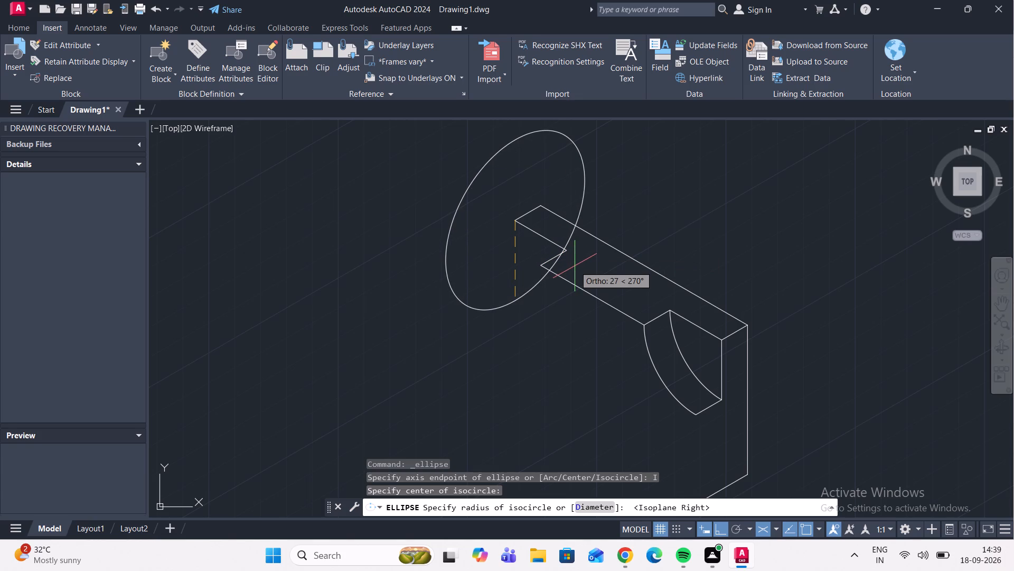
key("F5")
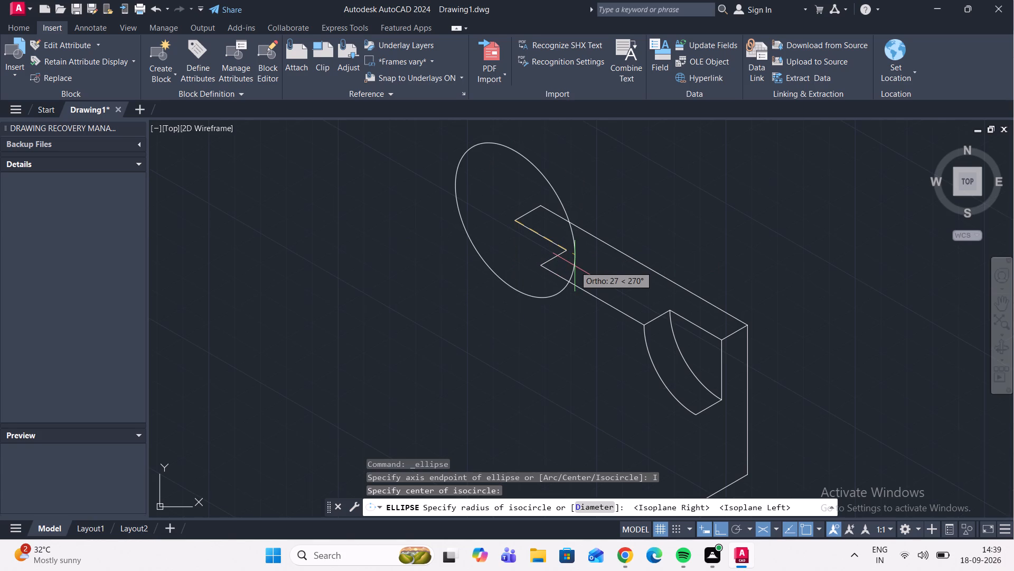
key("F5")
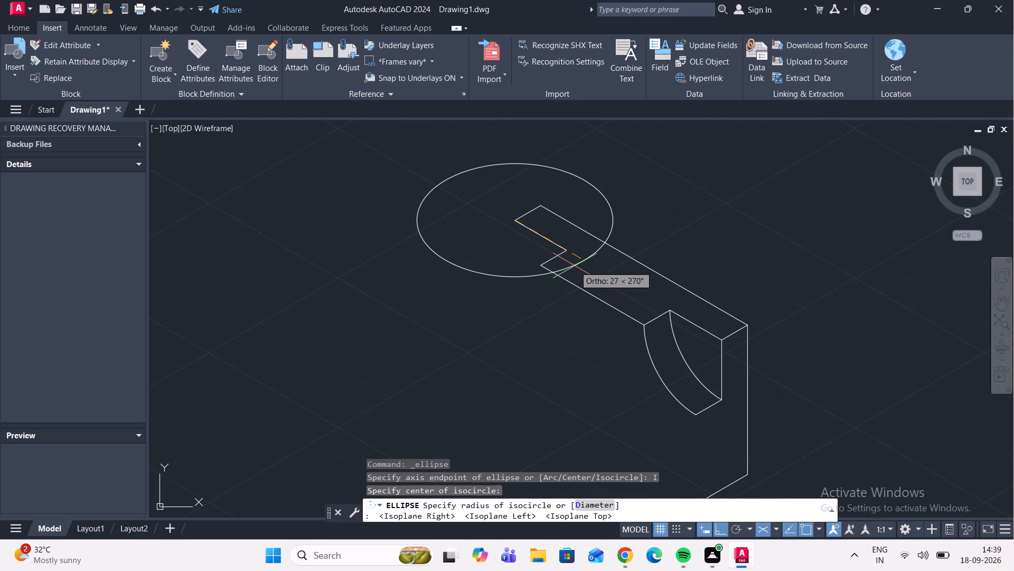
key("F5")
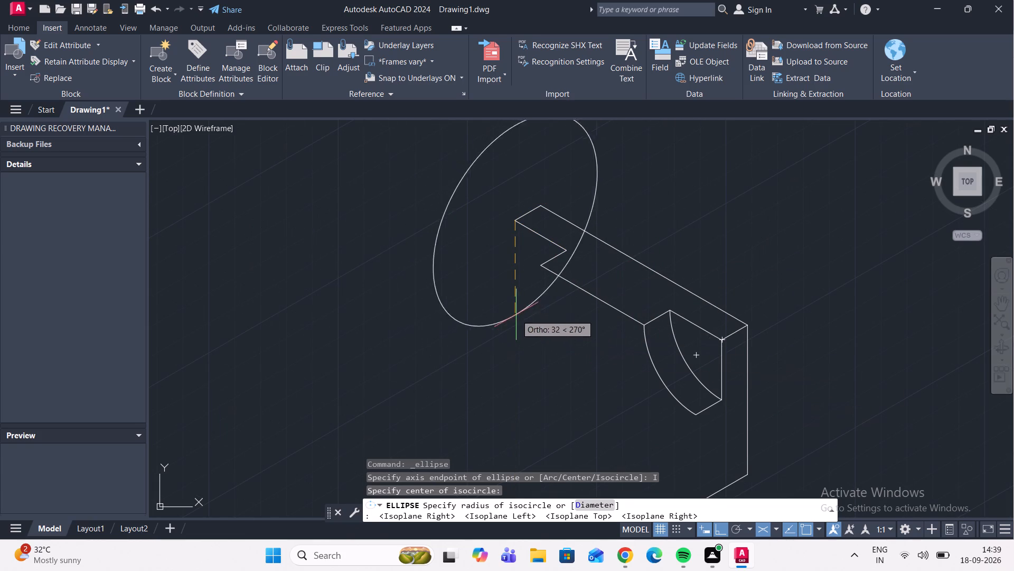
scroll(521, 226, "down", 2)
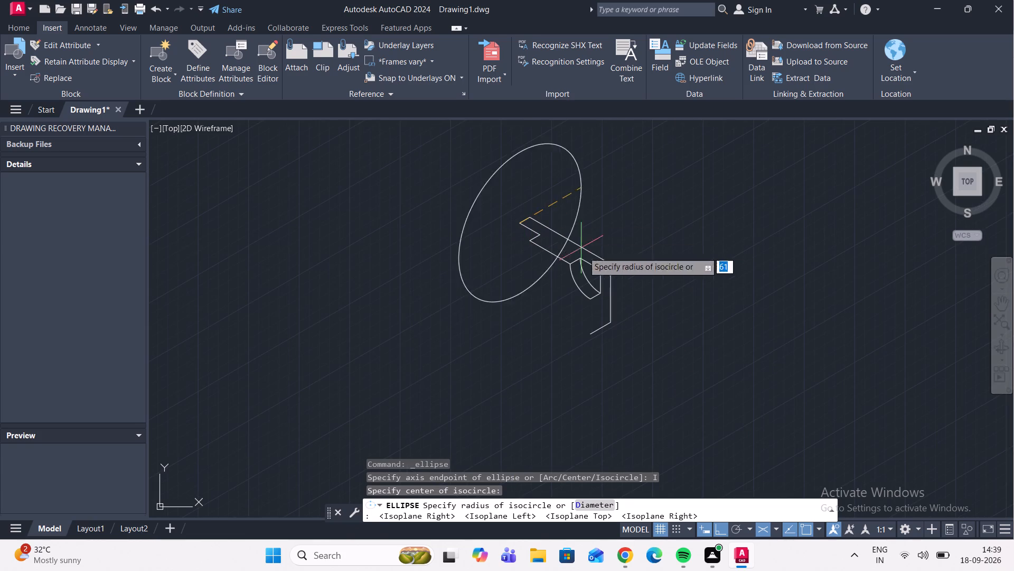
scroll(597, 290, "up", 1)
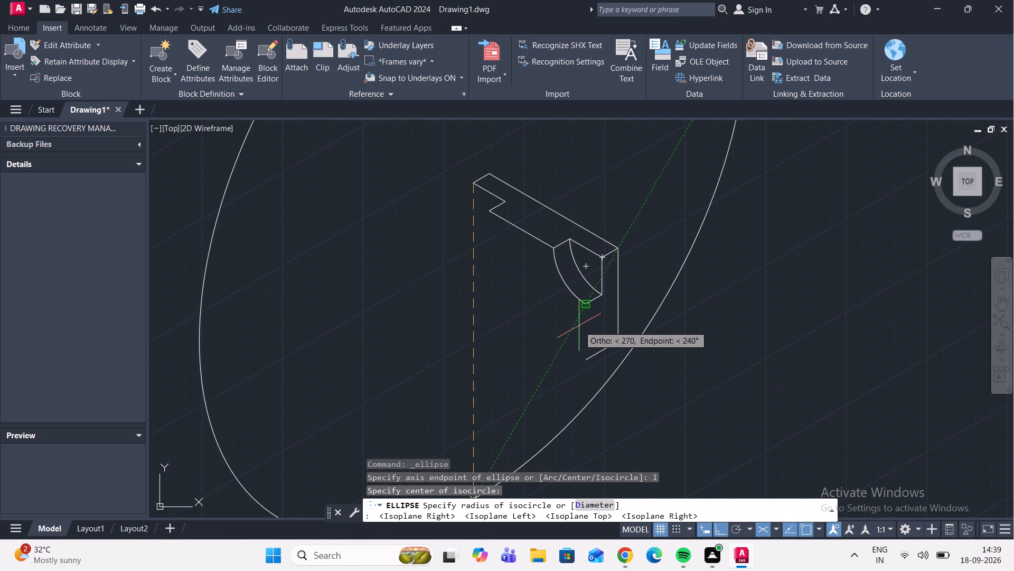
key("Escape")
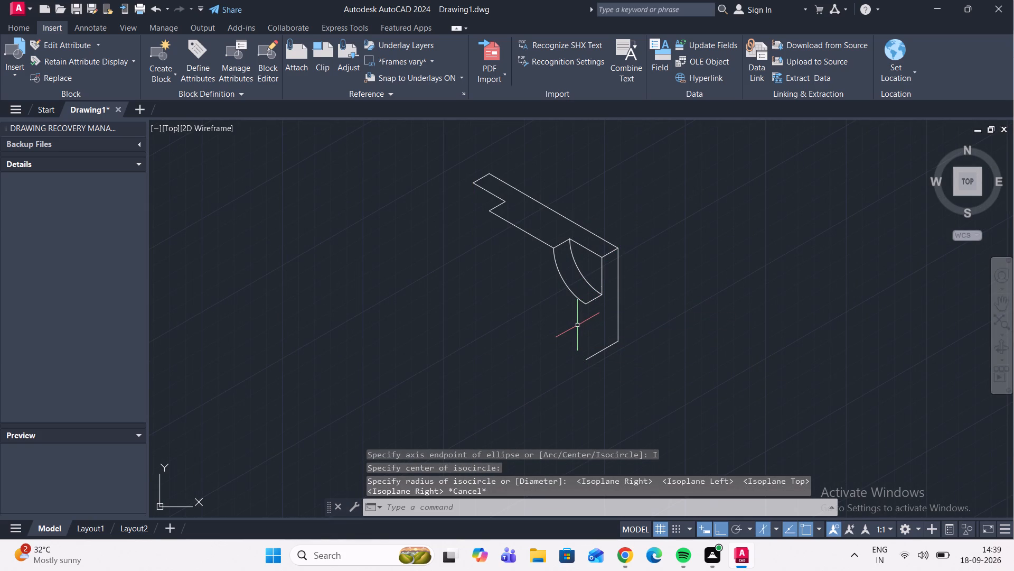
Draw a radius 20 isocircle on isoplane Left, centred on the upper end of the web's short vertical edge.
scroll(578, 246, "up", 1)
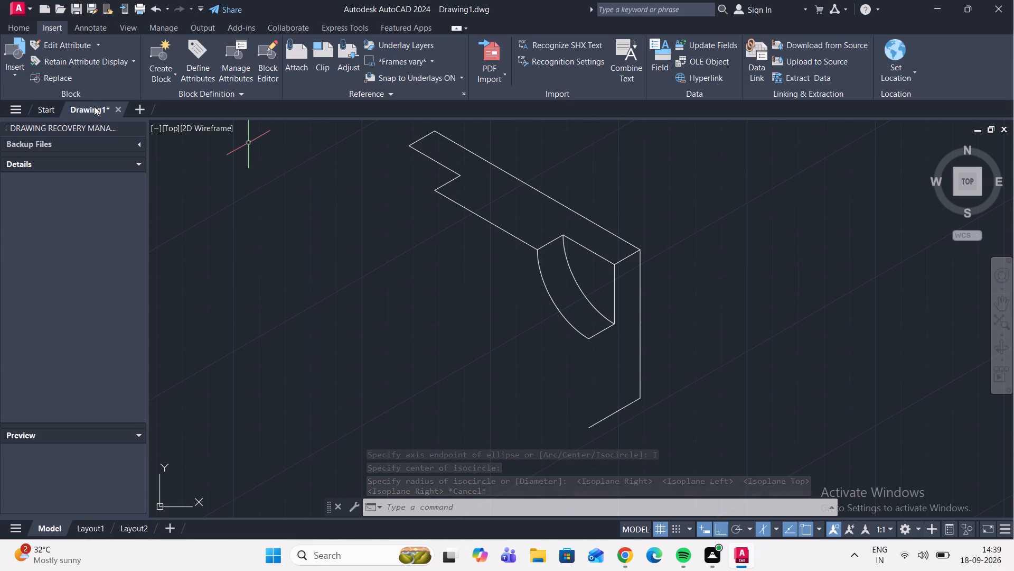
left_click(19, 32)
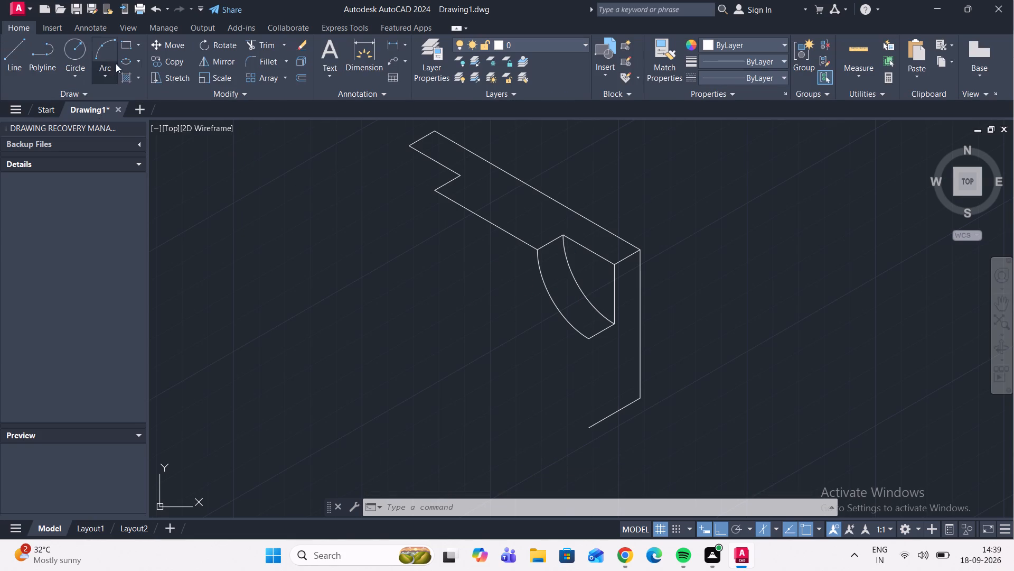
left_click(138, 61)
left_click(158, 105)
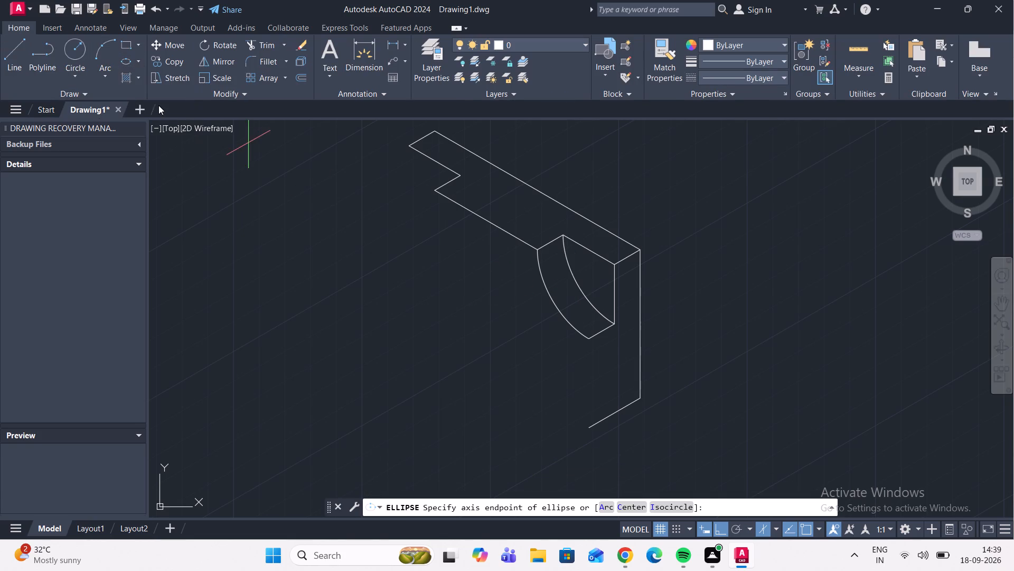
left_click(672, 505)
left_click(616, 267)
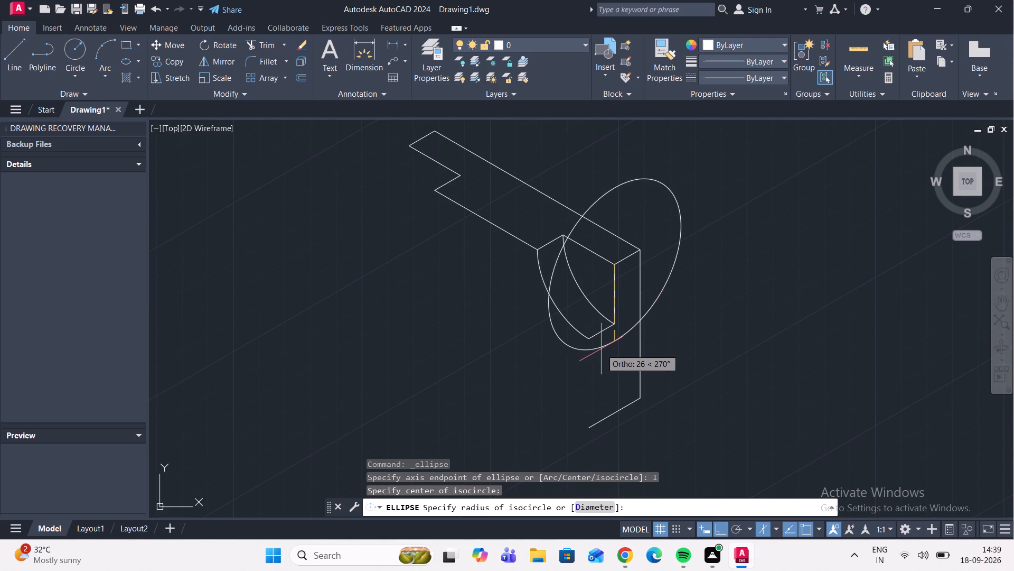
key("F5")
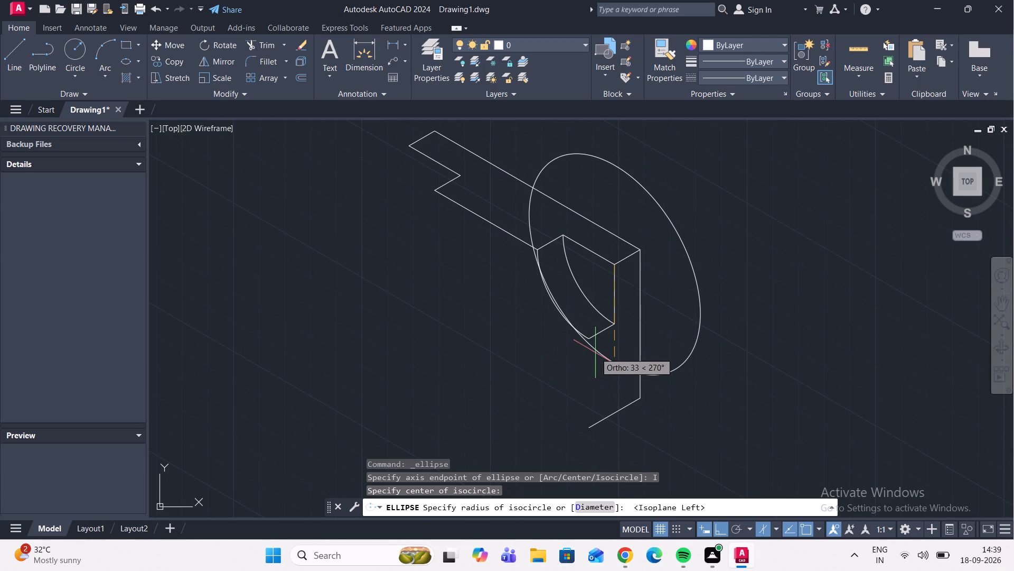
type("20")
key("Return")
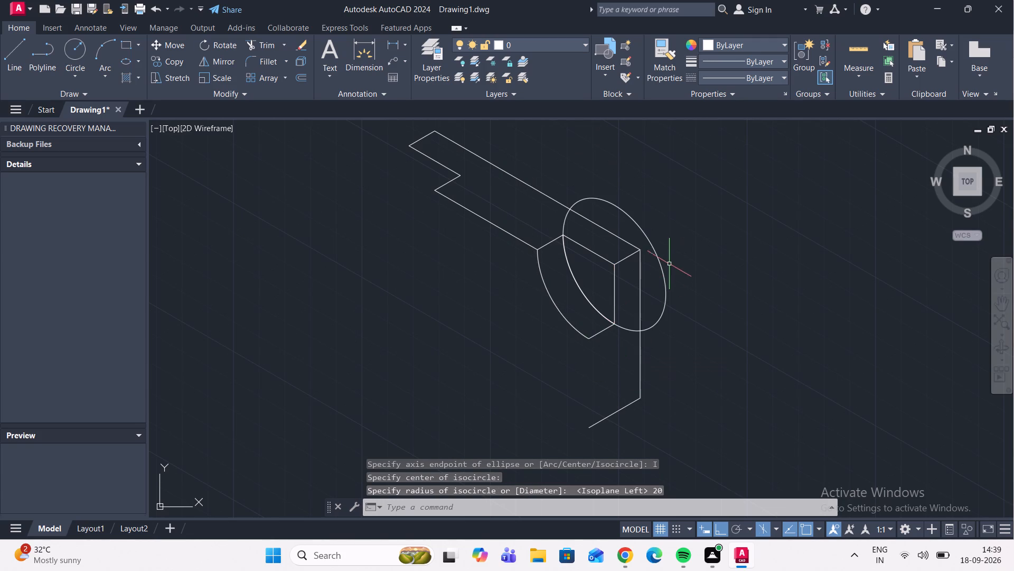
Move the isocircle from the upper end of the web's short vertical edge to the outer corner at the notched end of the top.
scroll(694, 292, "up", 2)
left_click(677, 296)
left_click(594, 291)
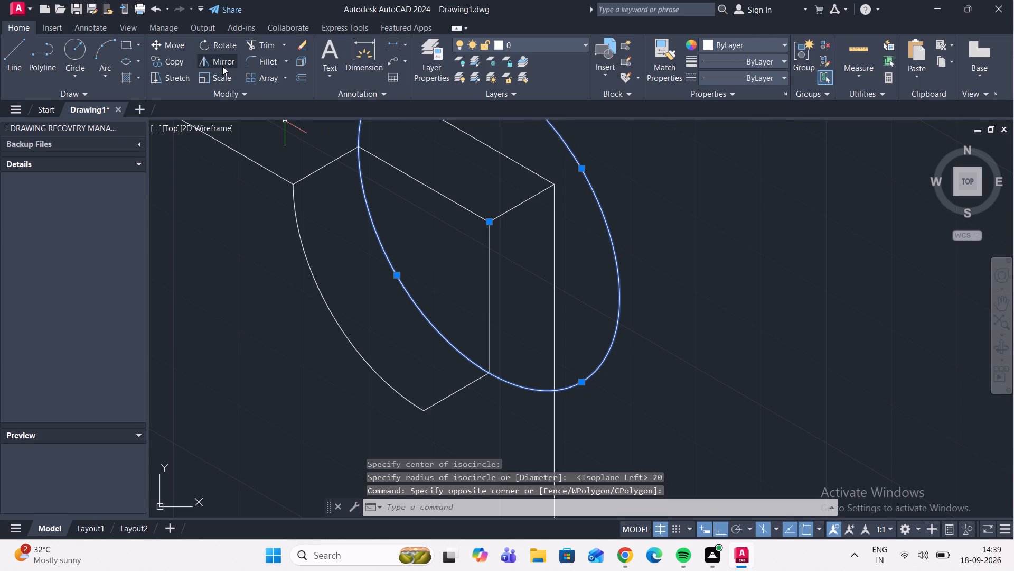
left_click(185, 46)
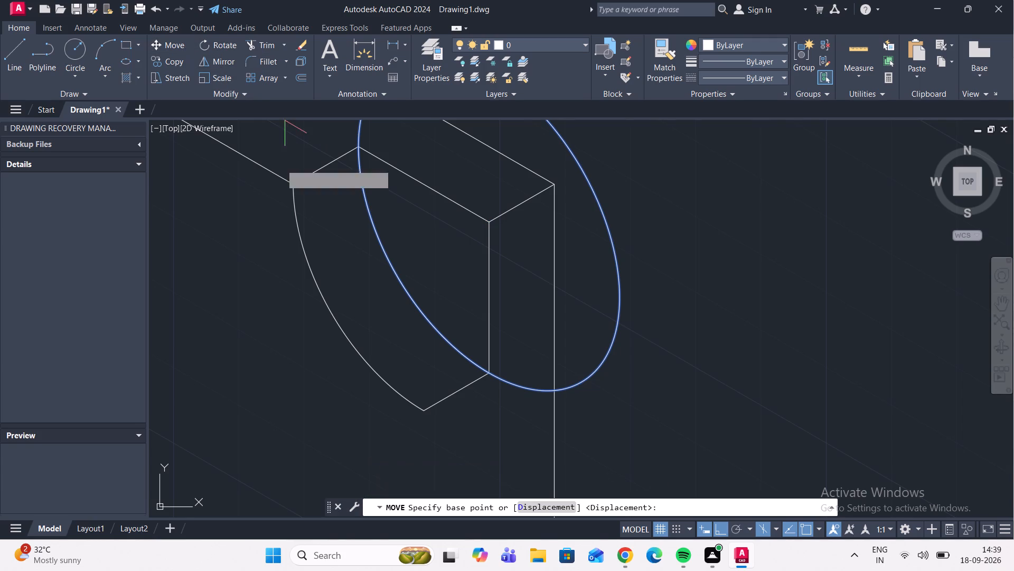
left_click(489, 222)
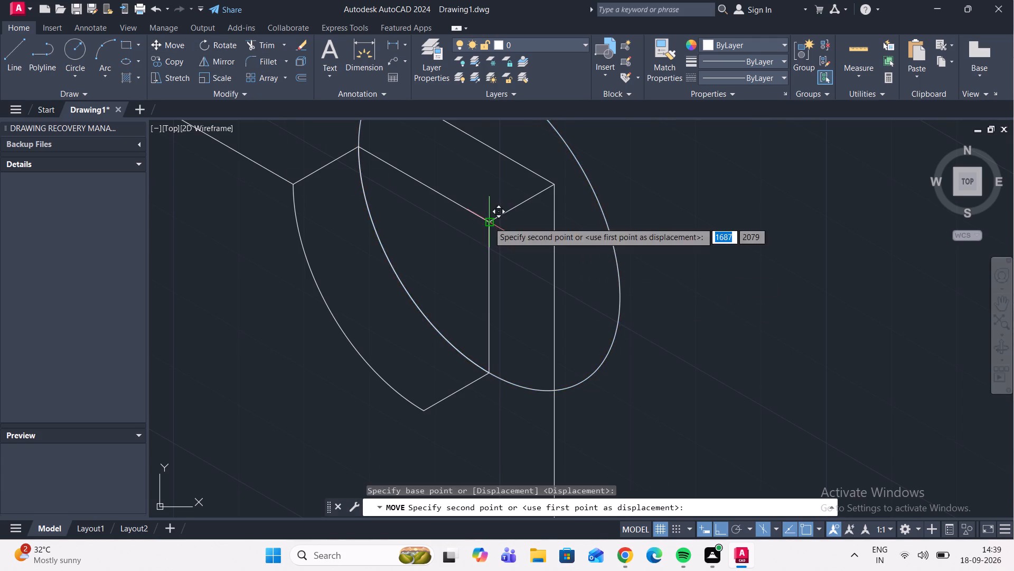
scroll(221, 208, "down", 4)
scroll(270, 269, "down", 3)
middle_click_drag(274, 272, 475, 300)
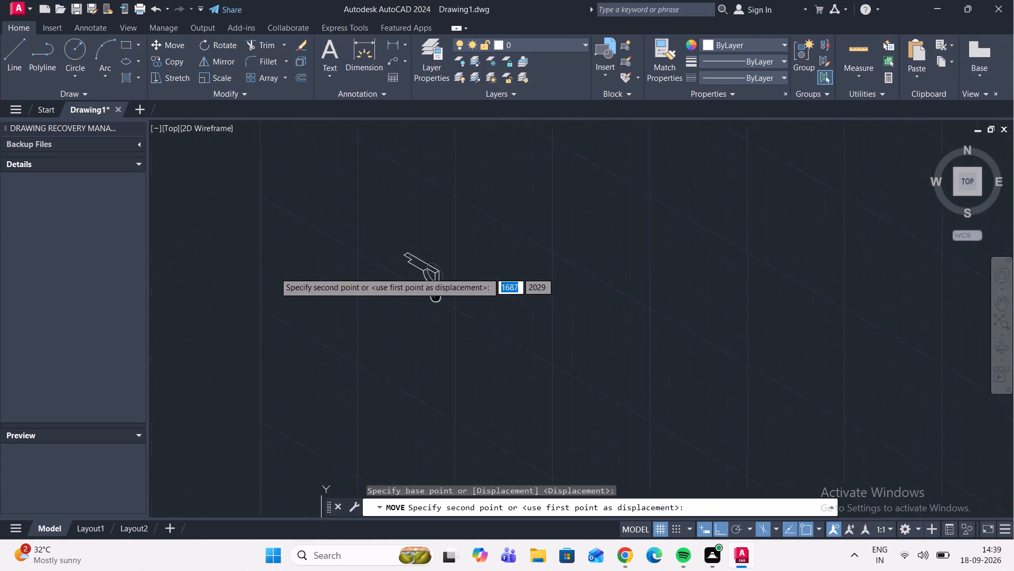
middle_click_drag(475, 300, 633, 325)
scroll(603, 298, "up", 5)
middle_click_drag(647, 236, 611, 326)
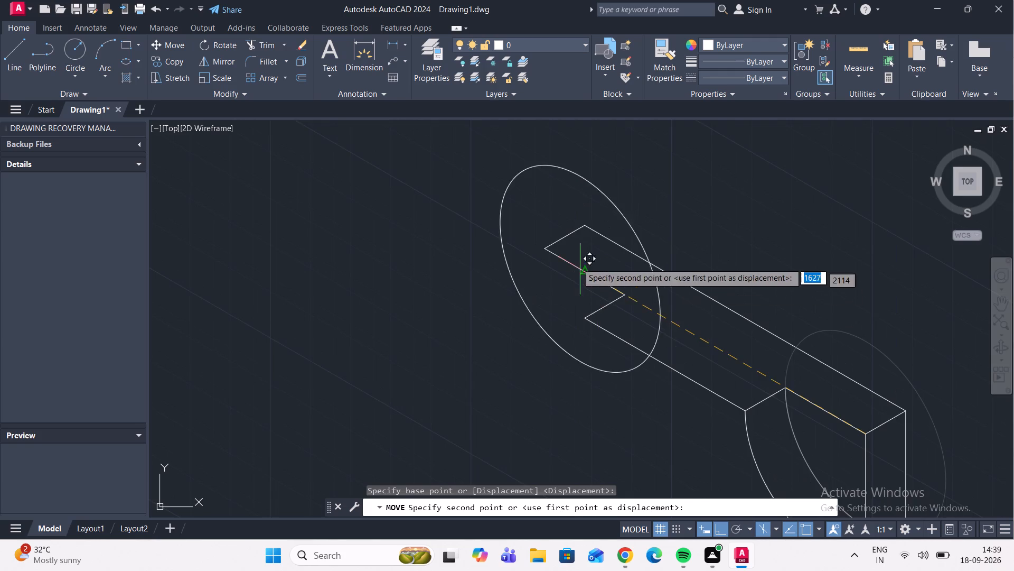
scroll(574, 254, "up", 4)
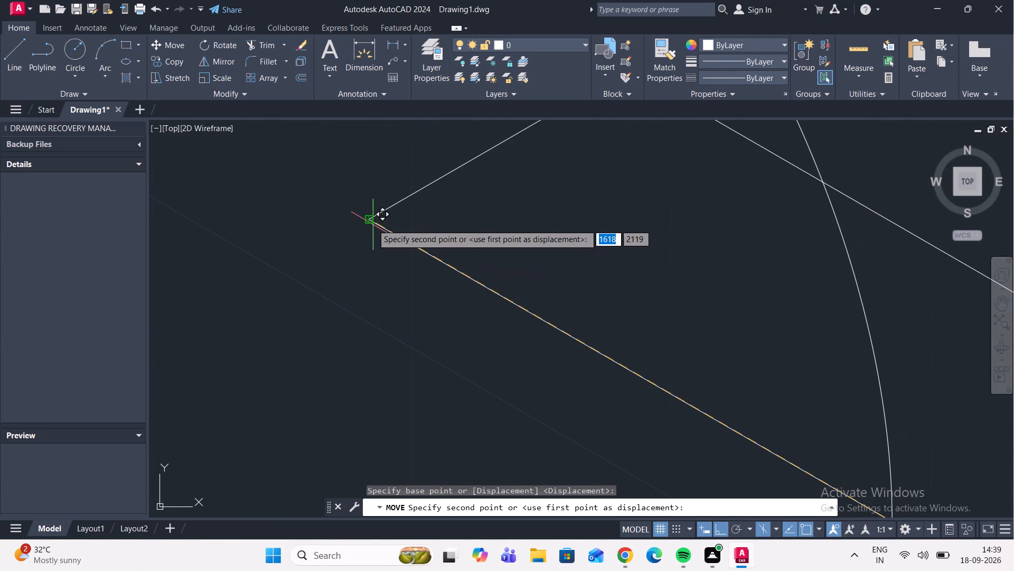
left_click(371, 219)
Copy the moved isocircle 10 units at 210° on isoplane Top from its centre, and end the Copy command.
scroll(422, 250, "down", 4)
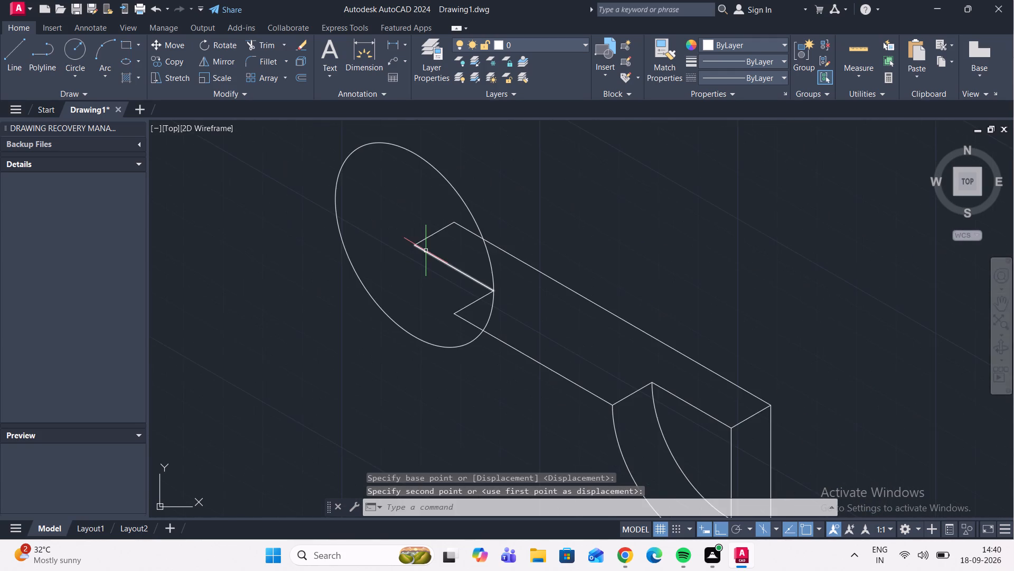
scroll(430, 251, "down", 1)
scroll(475, 275, "up", 1)
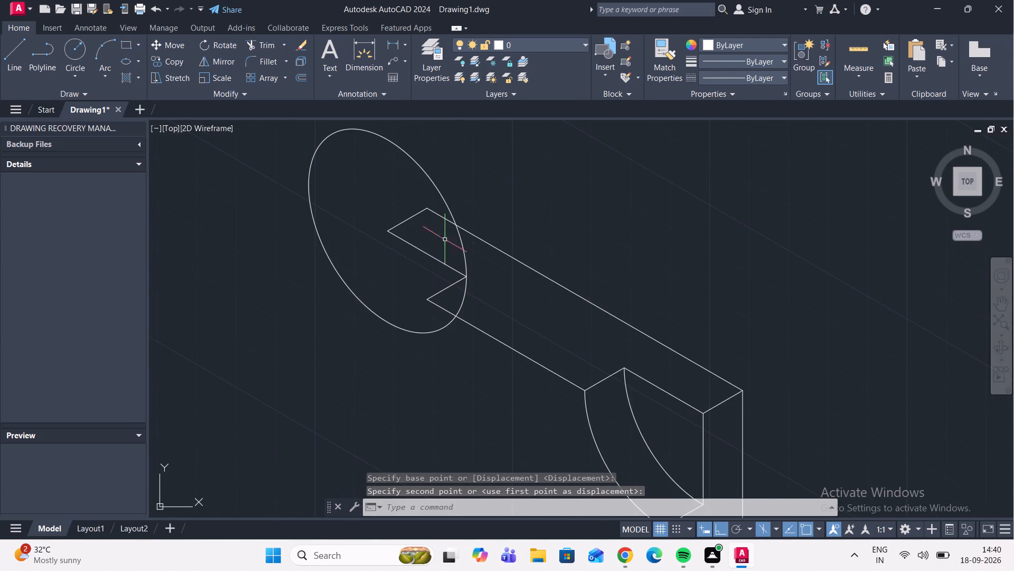
left_click(446, 168)
left_click(380, 173)
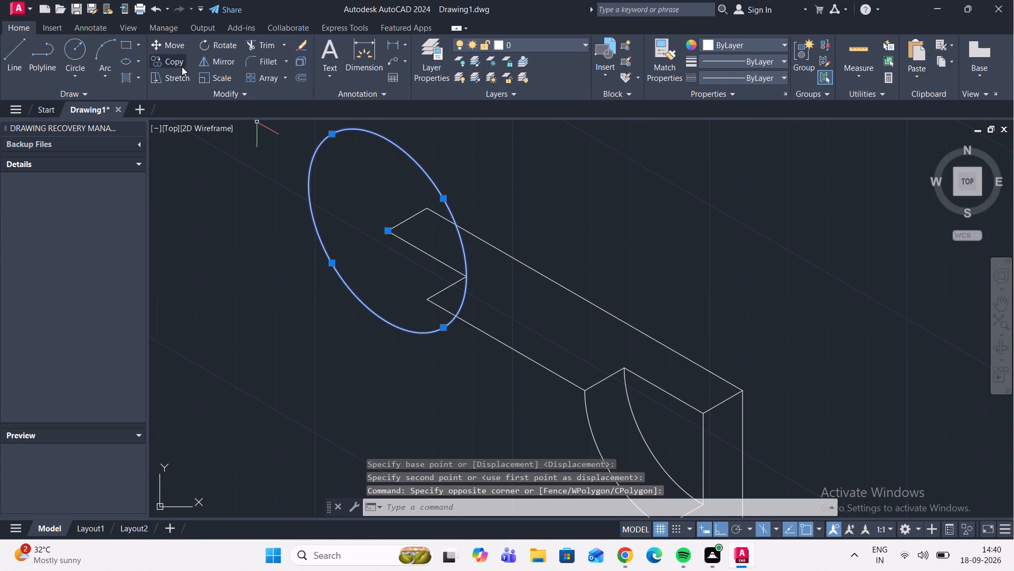
left_click(182, 67)
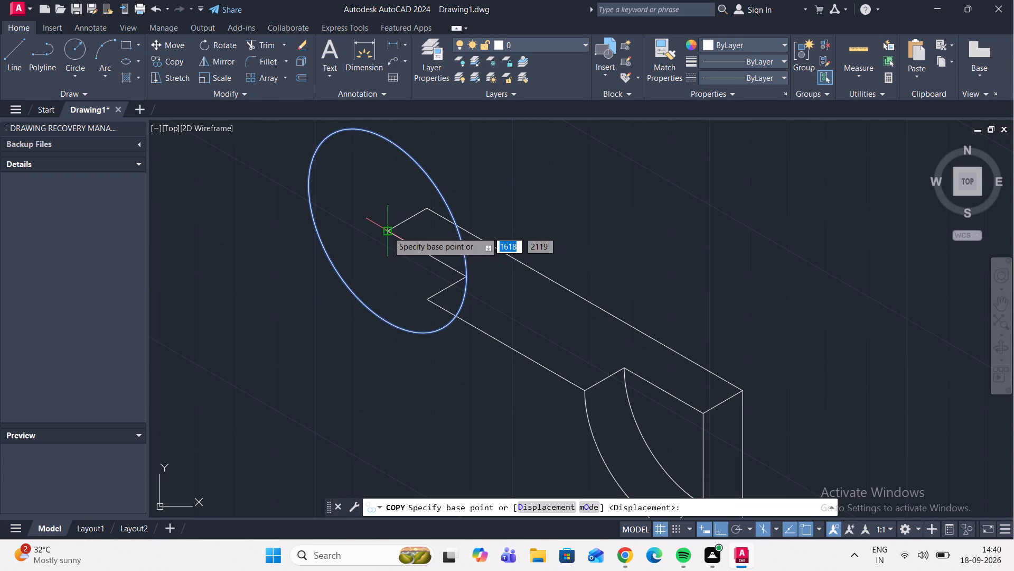
left_click(388, 232)
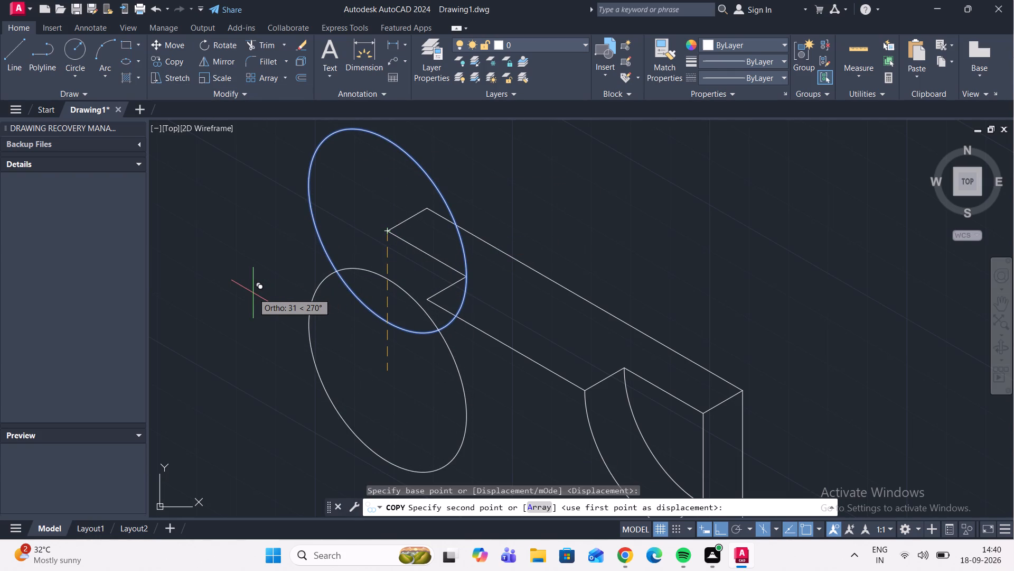
key("F5")
type("10")
key("Return")
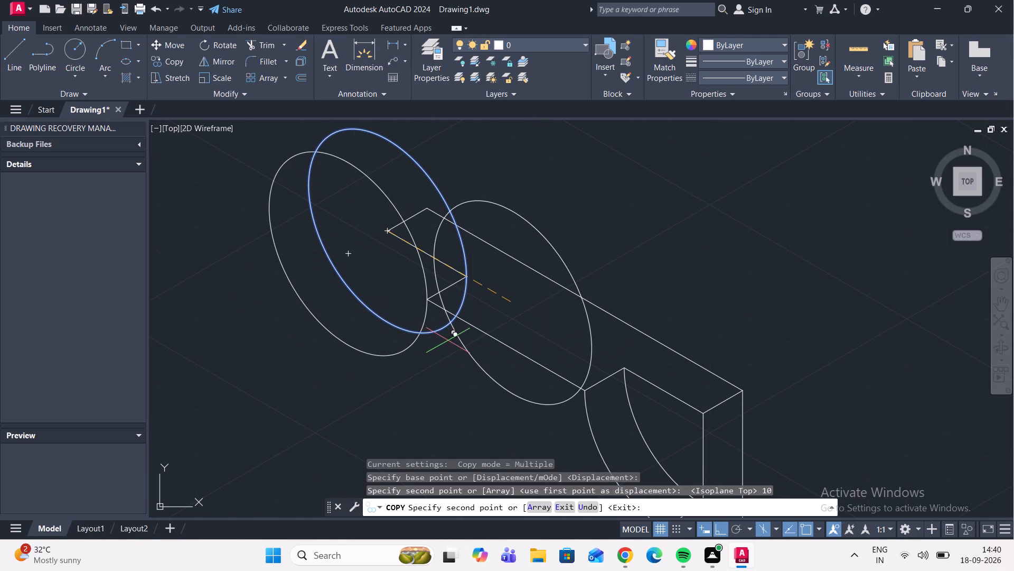
key("Escape")
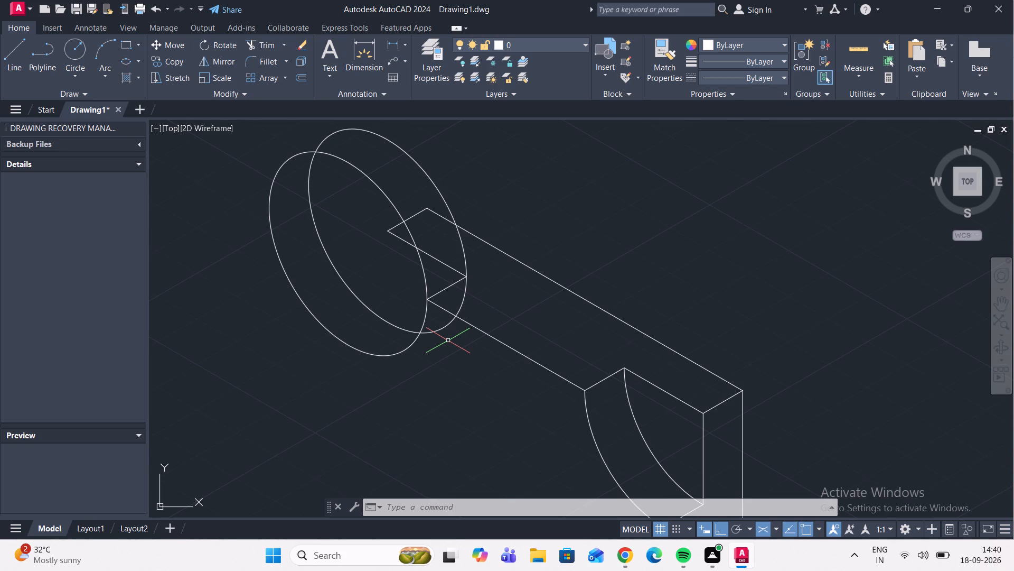
On isoplane Right, draw a line about 22 units long straight down from the isocircle's centre corner, ending past the original isocircle.
scroll(565, 231, "down", 4)
middle_click_drag(595, 190, 589, 229)
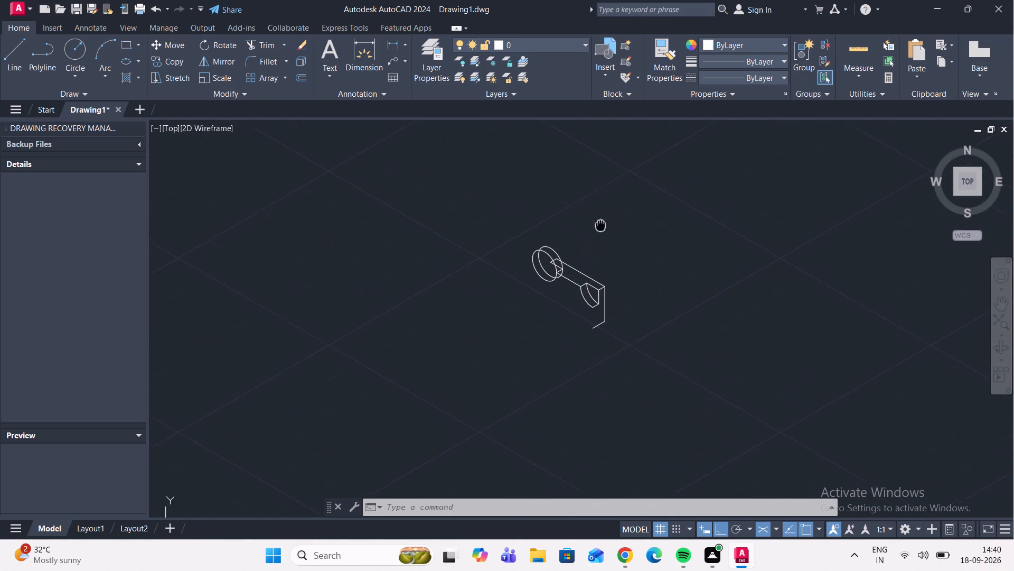
scroll(537, 241, "up", 3)
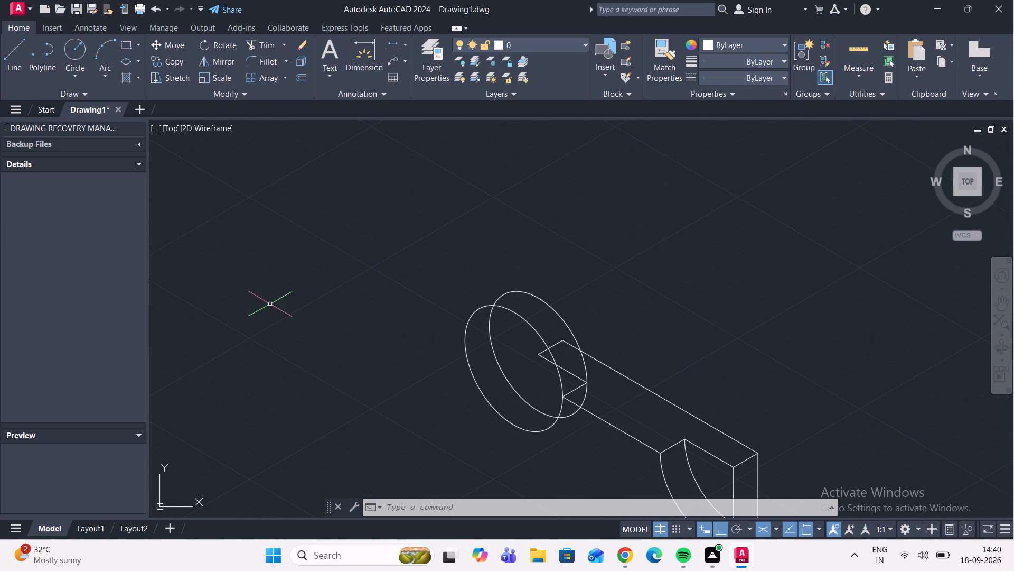
left_click(15, 65)
scroll(537, 361, "up", 2)
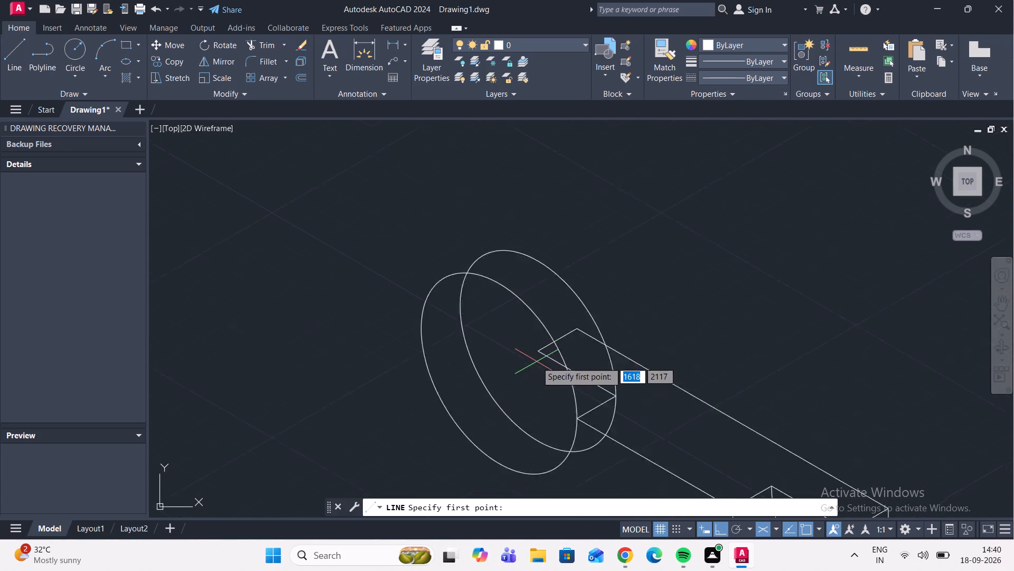
scroll(537, 362, "up", 1)
left_click(540, 337)
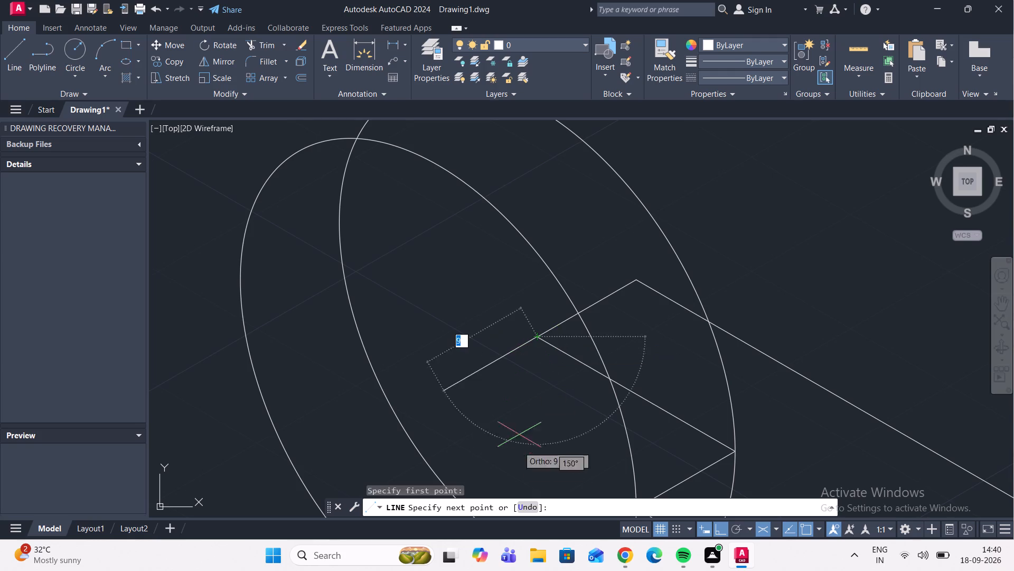
scroll(509, 472, "down", 3)
scroll(527, 494, "up", 2)
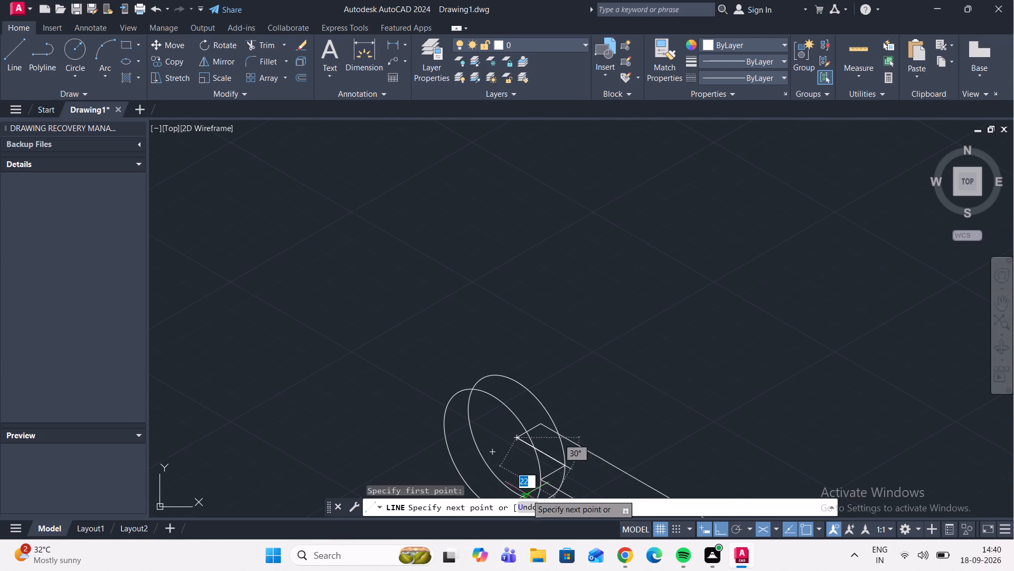
scroll(526, 493, "up", 2)
scroll(512, 440, "down", 2)
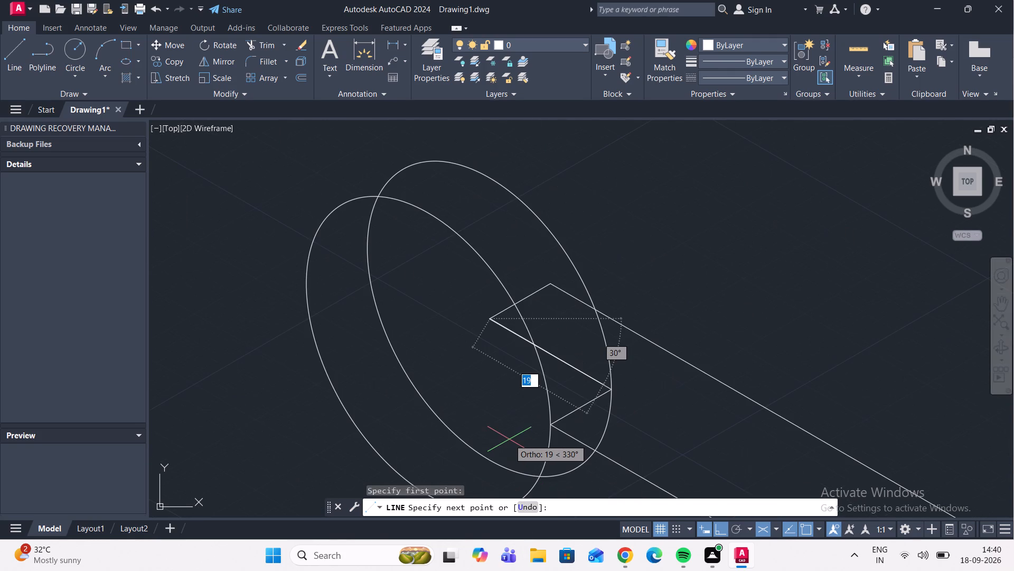
key("F5")
middle_click_drag(501, 436, 574, 218)
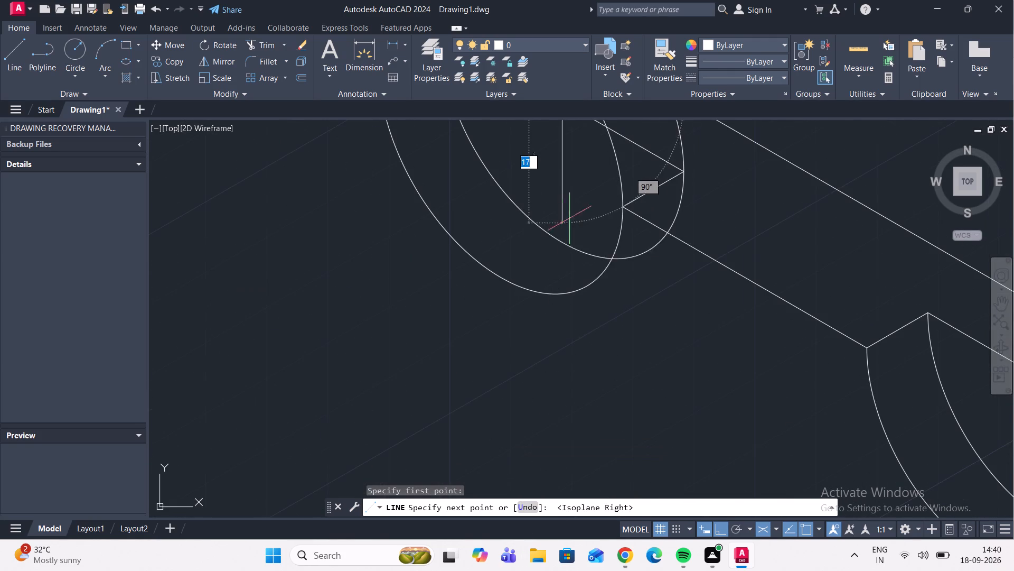
scroll(549, 256, "up", 2)
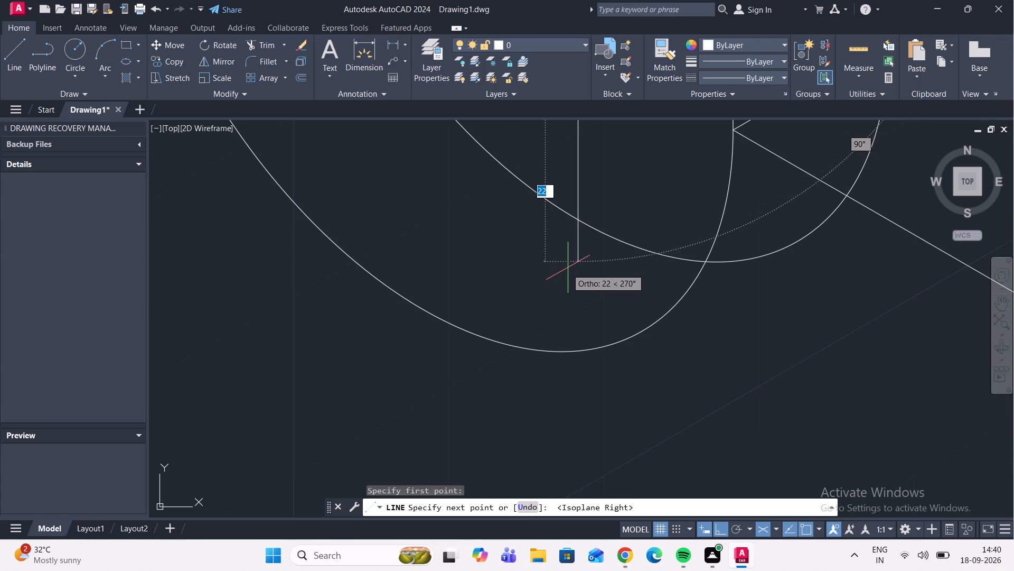
left_click(568, 266)
key("Escape")
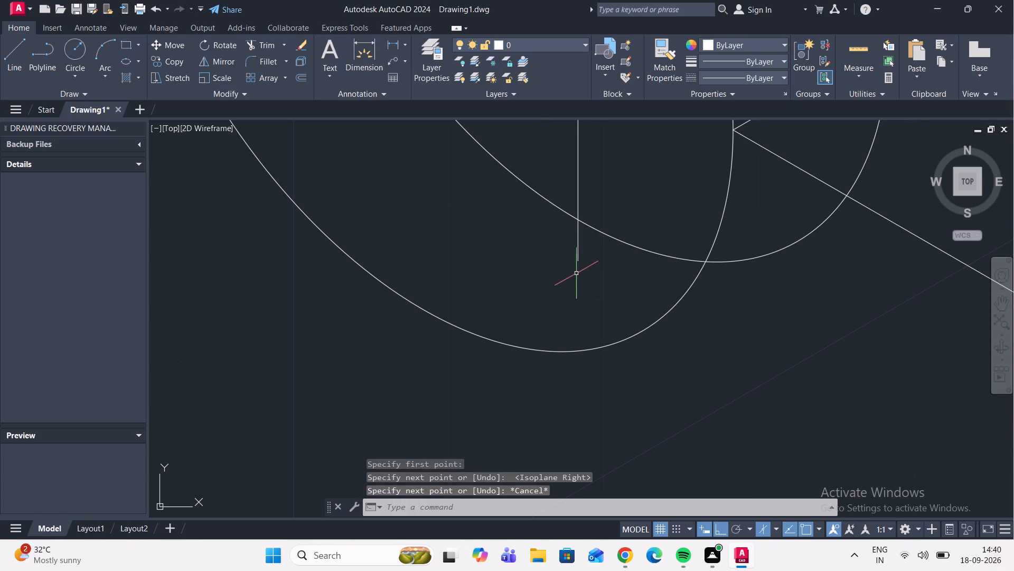
Trim the vertical line's lower overhang at the original isocircle.
left_click(257, 48)
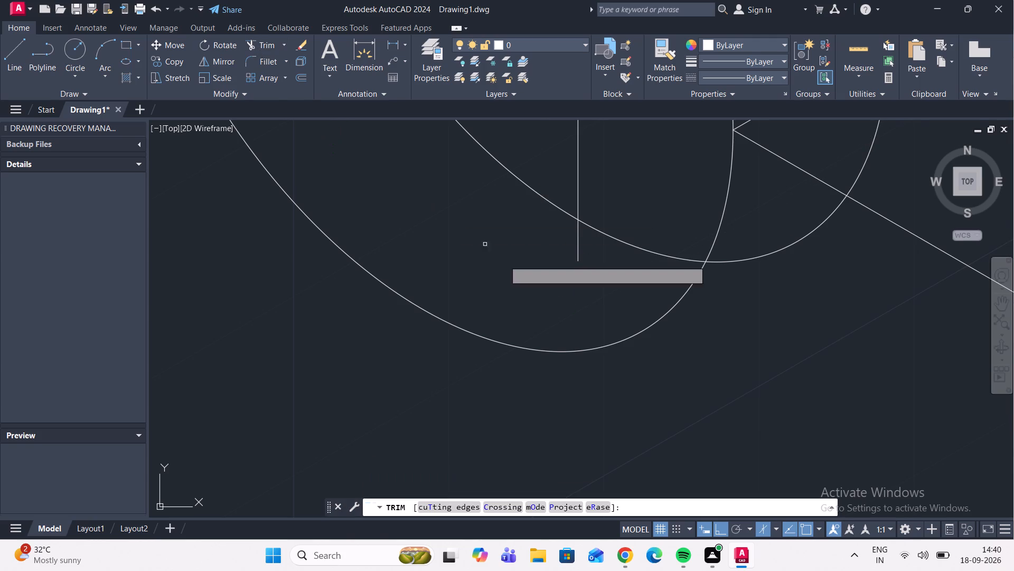
left_click(578, 250)
scroll(585, 251, "down", 4)
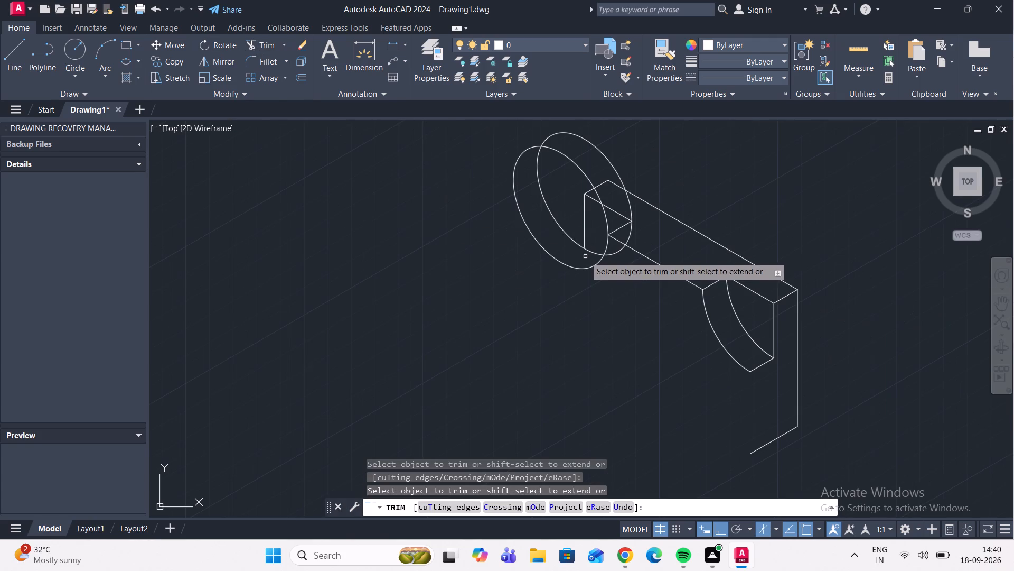
From the trimmed vertical line's lower end, draw a line at 210° past the copied isocircle, and end the Line command.
left_click(16, 68)
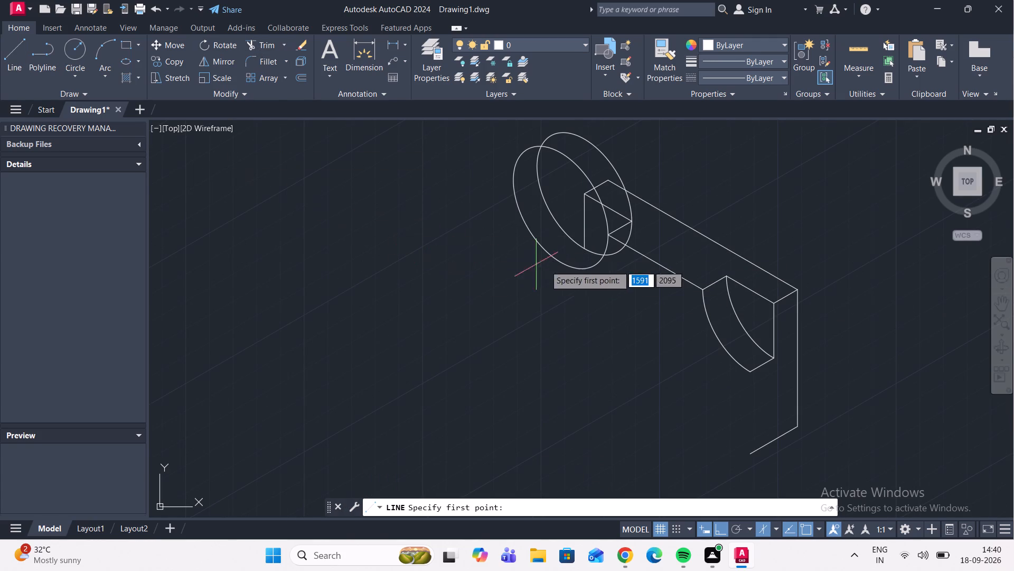
scroll(594, 247, "up", 3)
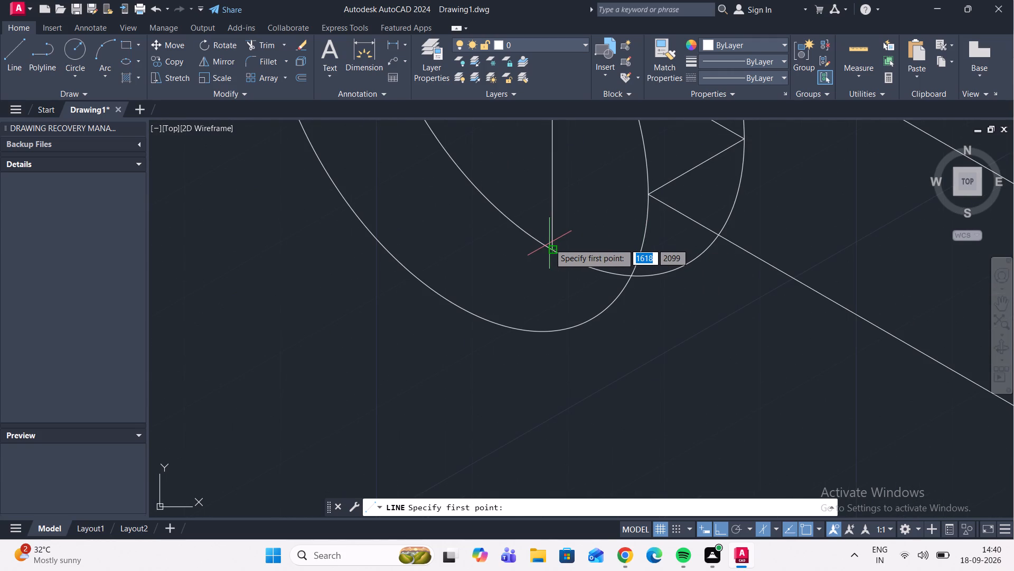
left_click(553, 249)
scroll(335, 384, "up", 1)
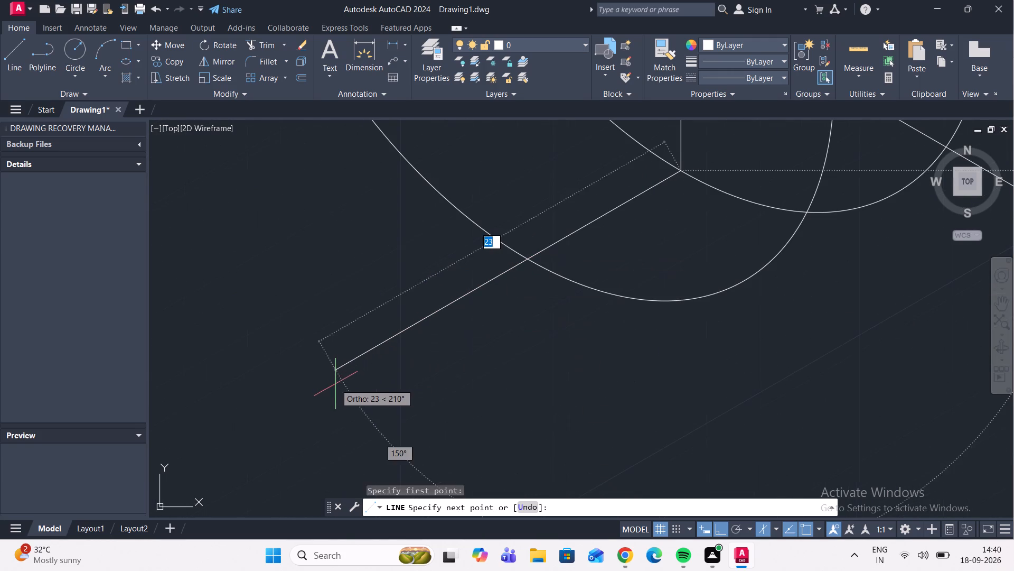
left_click(407, 345)
key("Escape")
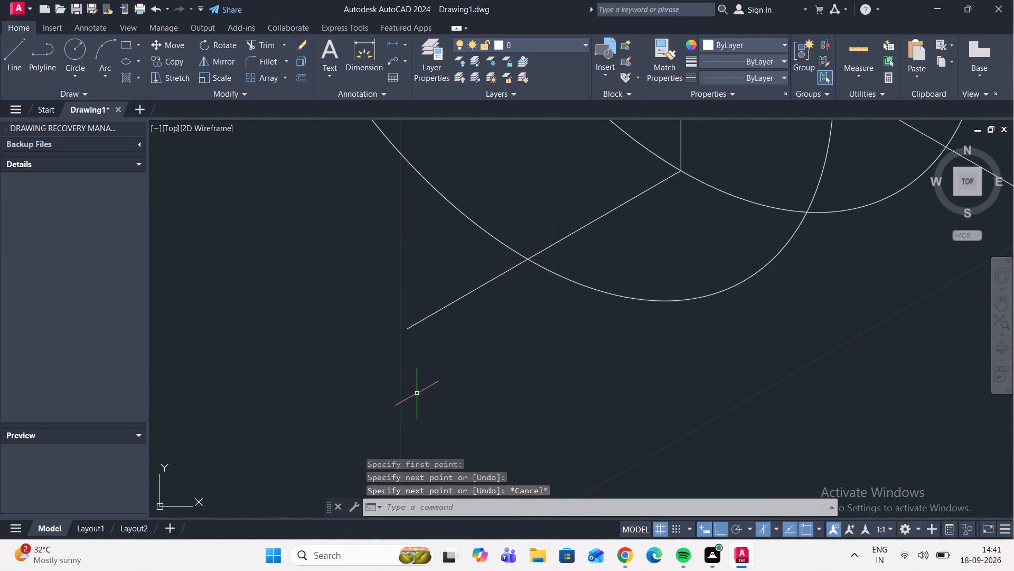
Trim the part of the 210° line that extends beyond the copied isocircle.
left_click(257, 48)
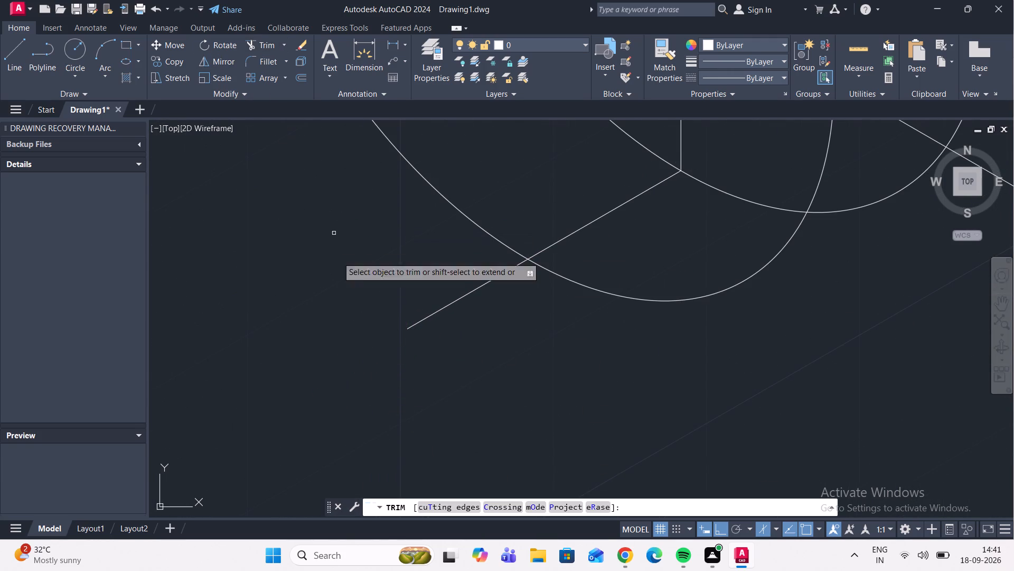
left_click(412, 326)
Trim away the original isocircle's segments beyond the copied isocircle, from below the long front edge, across the notch and over the top face.
scroll(500, 326, "down", 4)
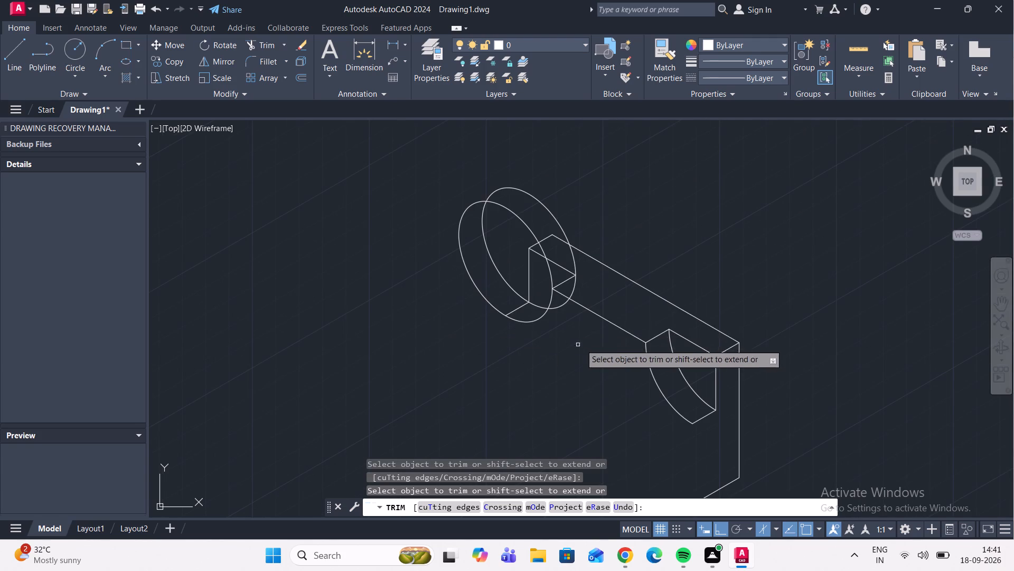
left_click(559, 307)
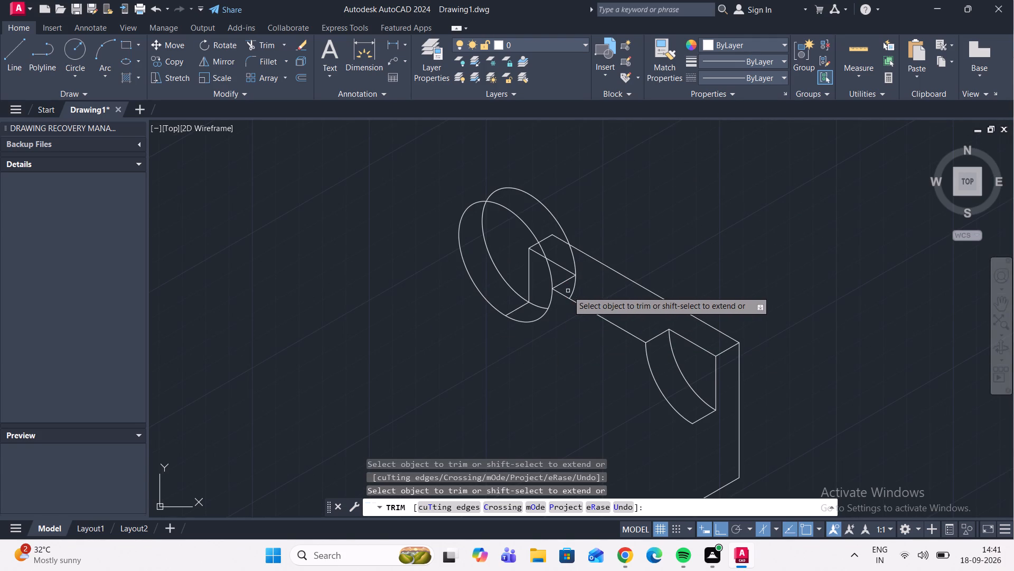
left_click(573, 293)
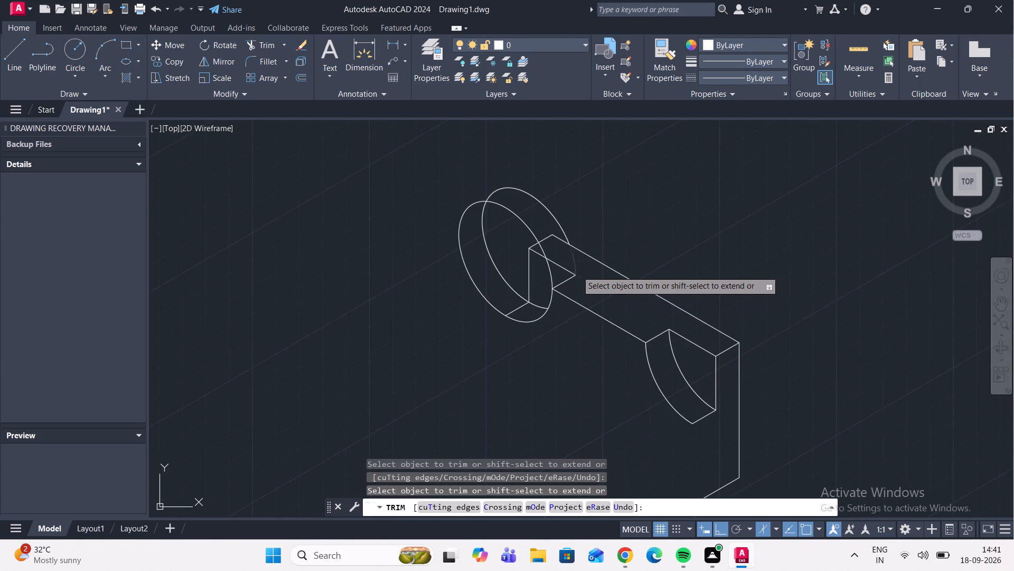
left_click(577, 271)
left_click(568, 238)
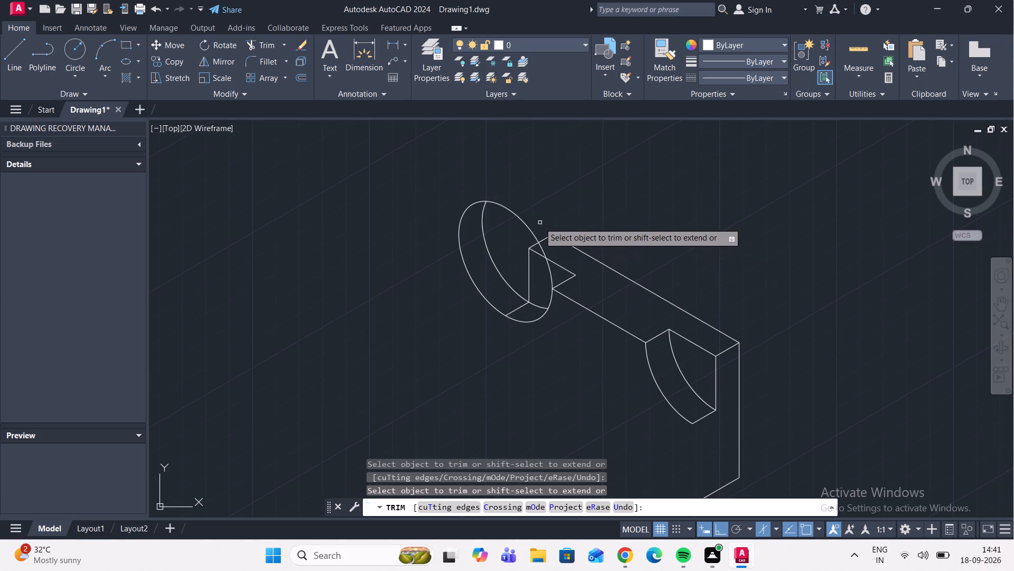
Trim the copied isocircle above the notch corner and remove both isocircles' remaining outer arcs, leaving the web's lower curves, and end Trim.
left_click(527, 225)
scroll(540, 263, "up", 3)
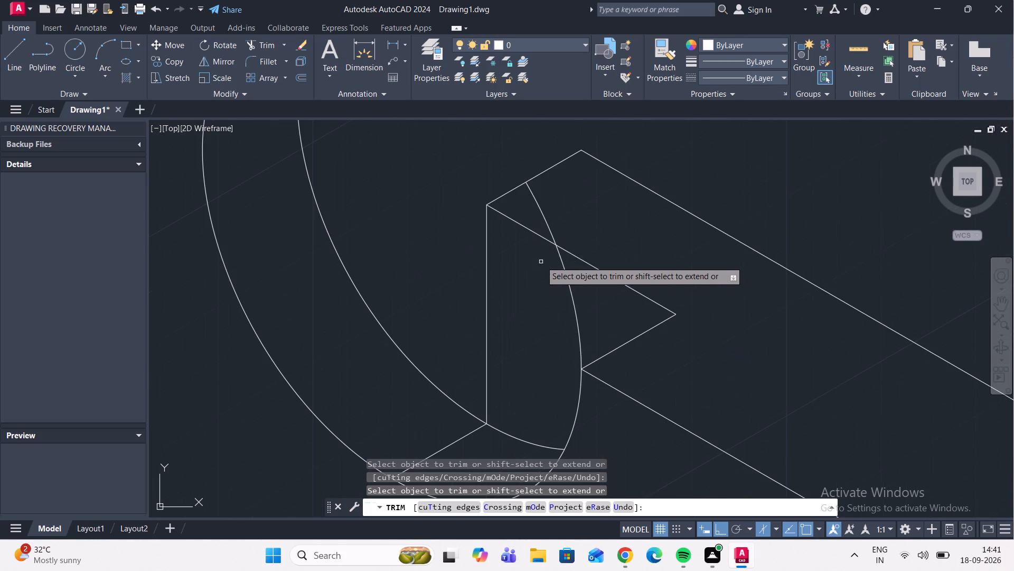
left_click(544, 219)
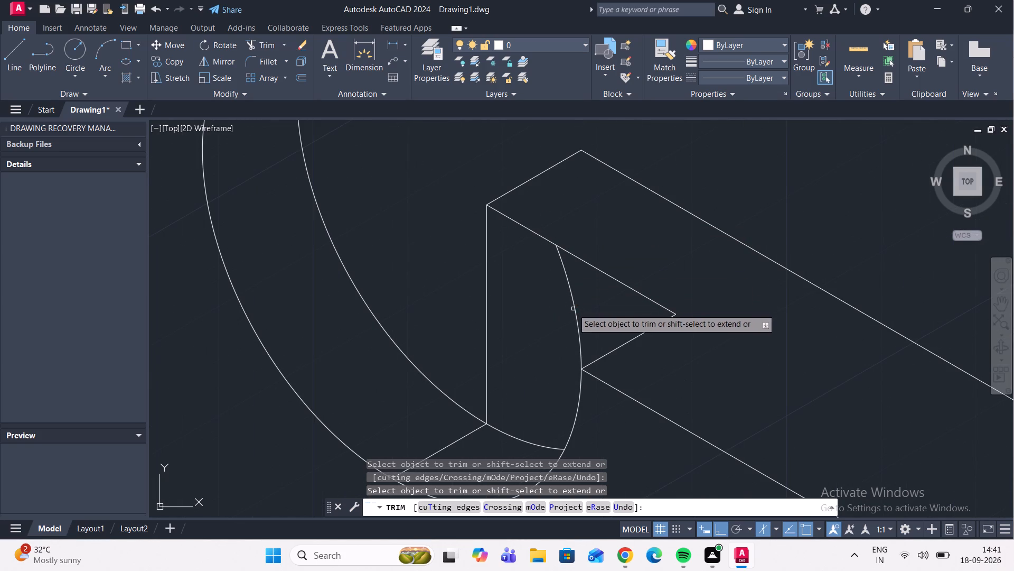
left_click(575, 312)
left_click(405, 354)
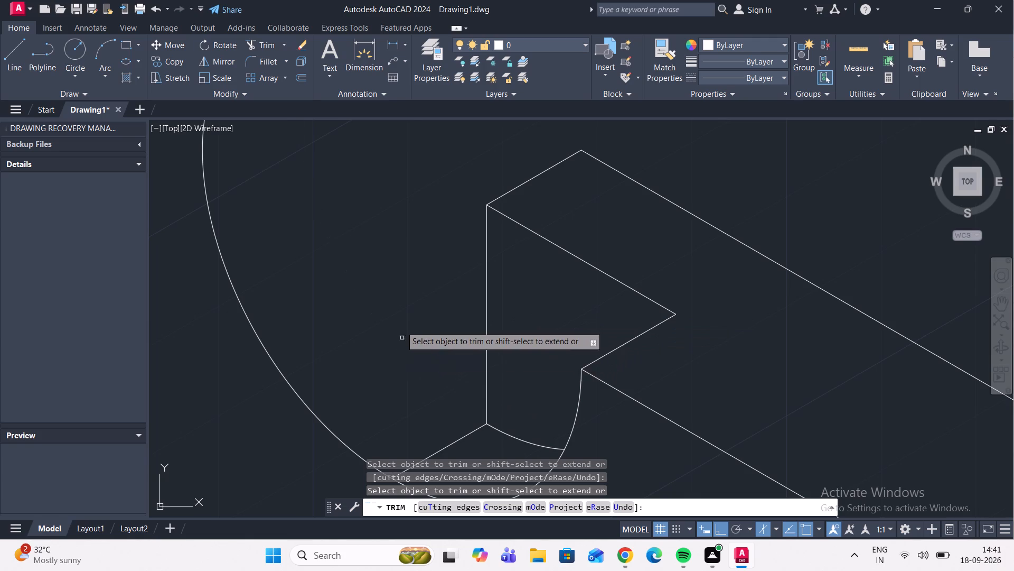
scroll(402, 306, "down", 4)
left_click(382, 315)
scroll(406, 242, "down", 2)
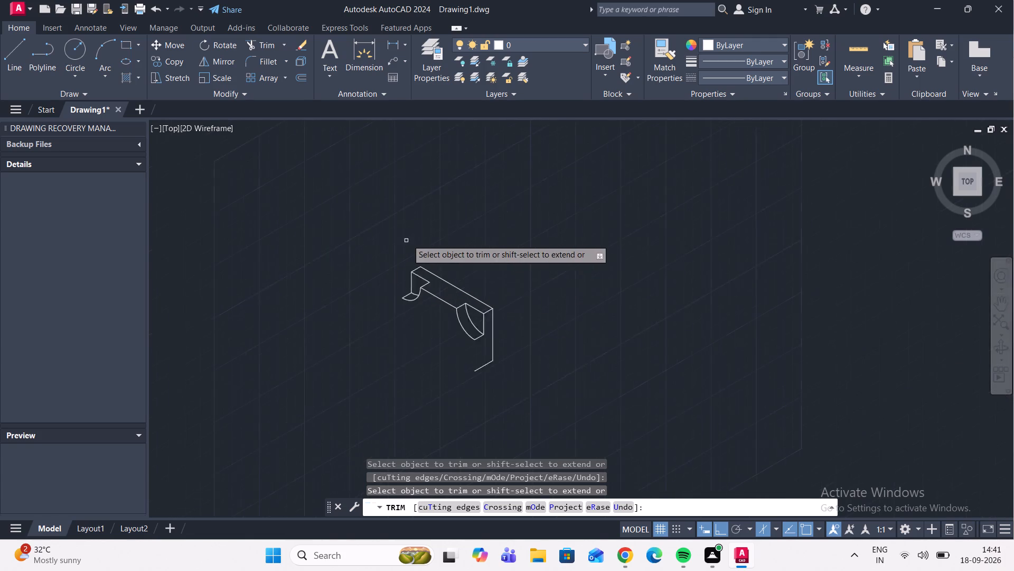
scroll(405, 246, "up", 3)
middle_click_drag(570, 280, 527, 224)
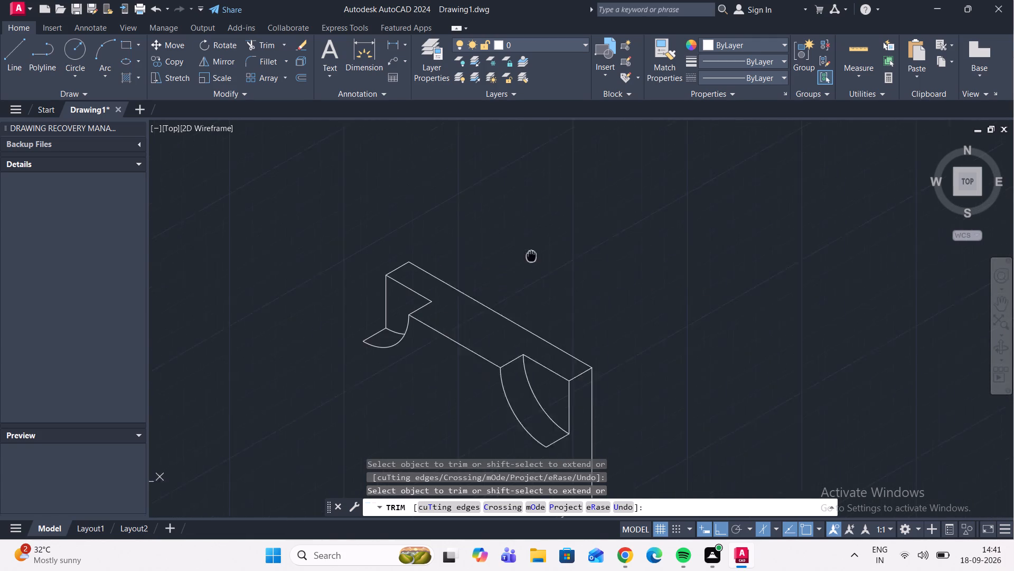
middle_click_drag(527, 224, 527, 229)
scroll(534, 254, "up", 2)
scroll(544, 240, "down", 3)
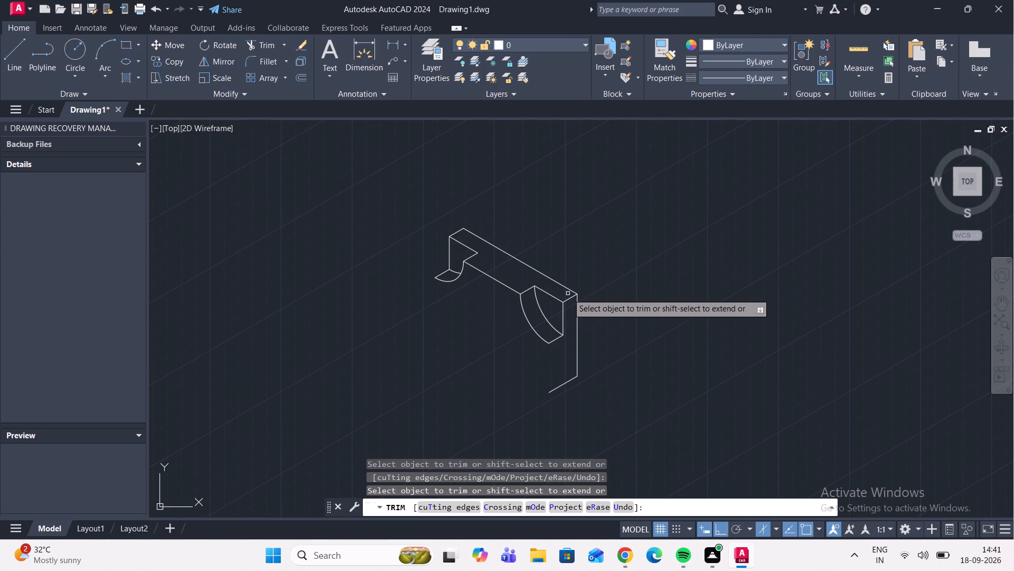
key("Escape")
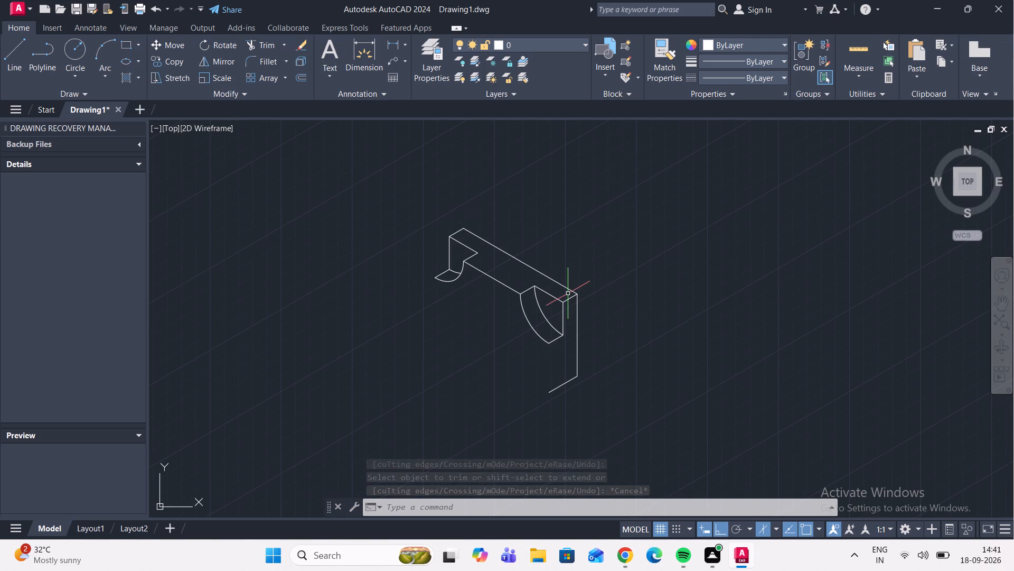
Check the length of the long vertical edge at the part's far end with a linear dimension, without placing it.
scroll(574, 298, "down", 1)
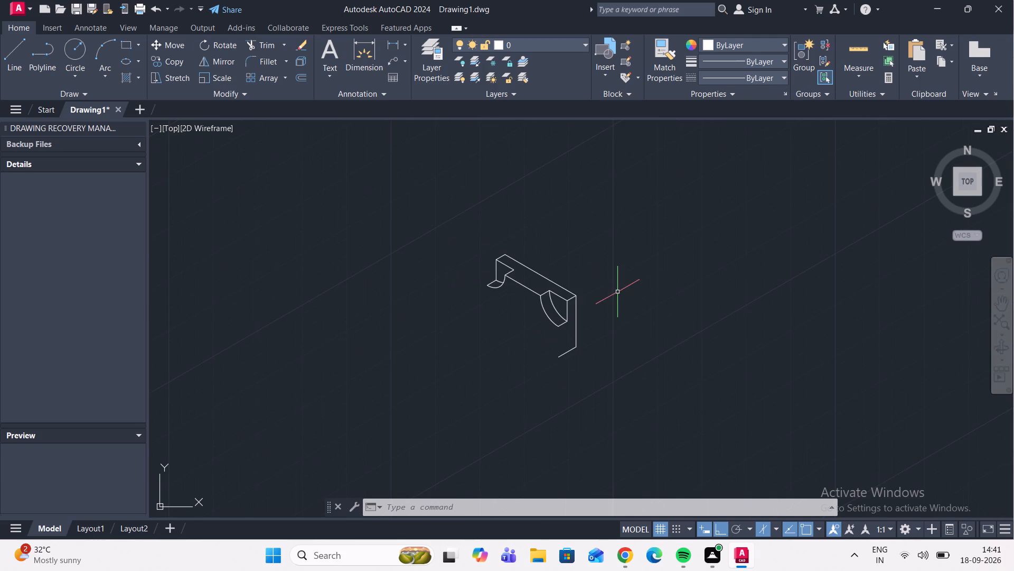
scroll(632, 324, "down", 1)
scroll(563, 325, "up", 2)
middle_click_drag(752, 345, 622, 335)
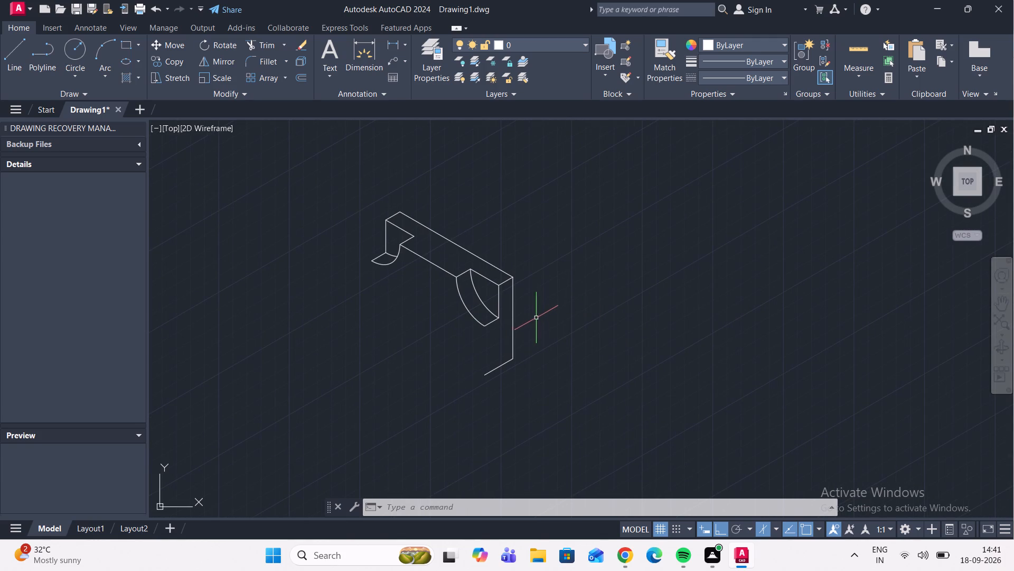
scroll(509, 310, "up", 2)
left_click(391, 44)
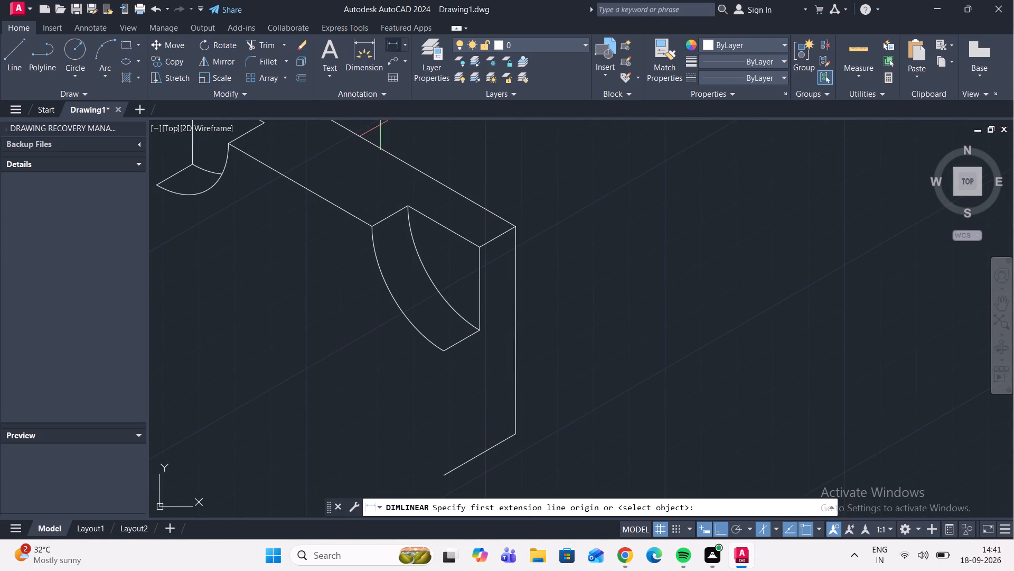
left_click(514, 229)
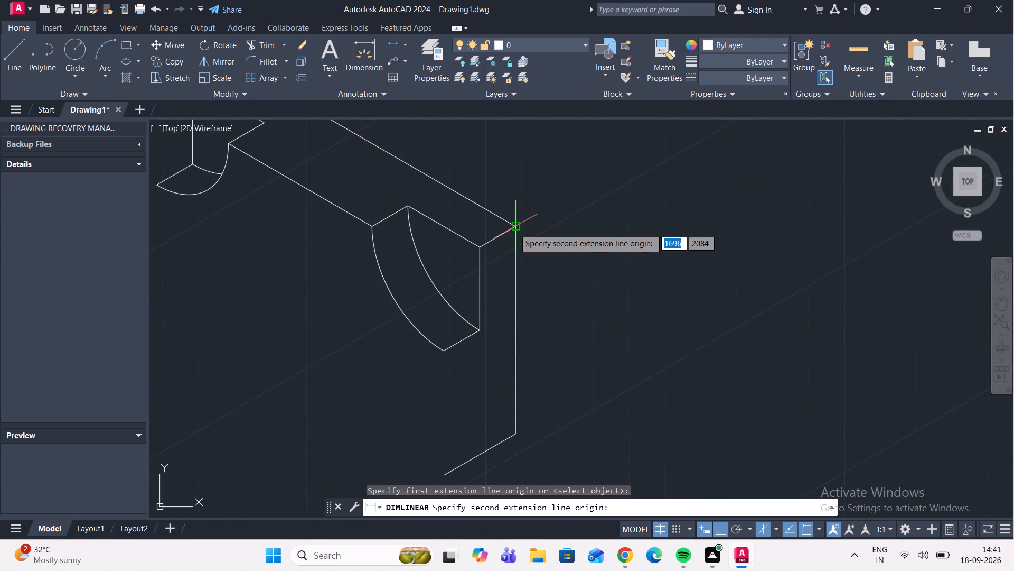
left_click(516, 433)
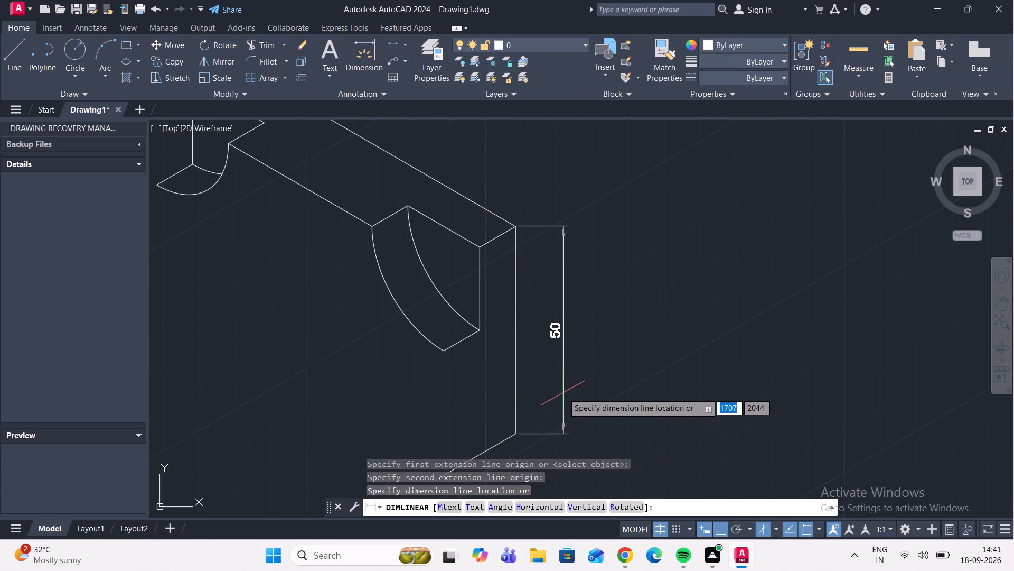
key("Escape")
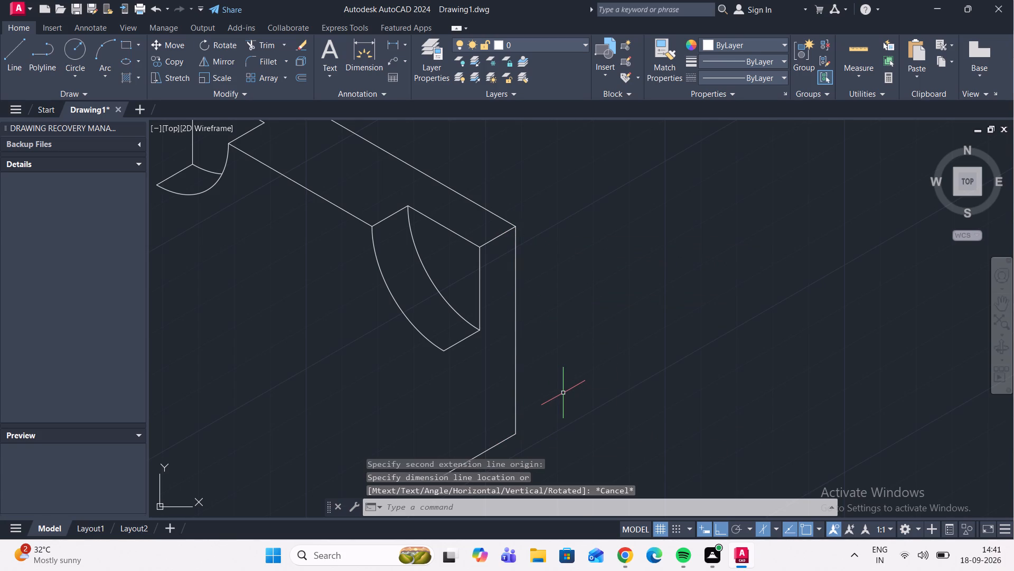
Draw a 50-unit line straight down from the long vertical edge's lower end and end the Line command.
scroll(572, 375, "down", 1)
scroll(531, 448, "down", 1)
middle_click_drag(531, 448, 555, 401)
scroll(550, 386, "up", 2)
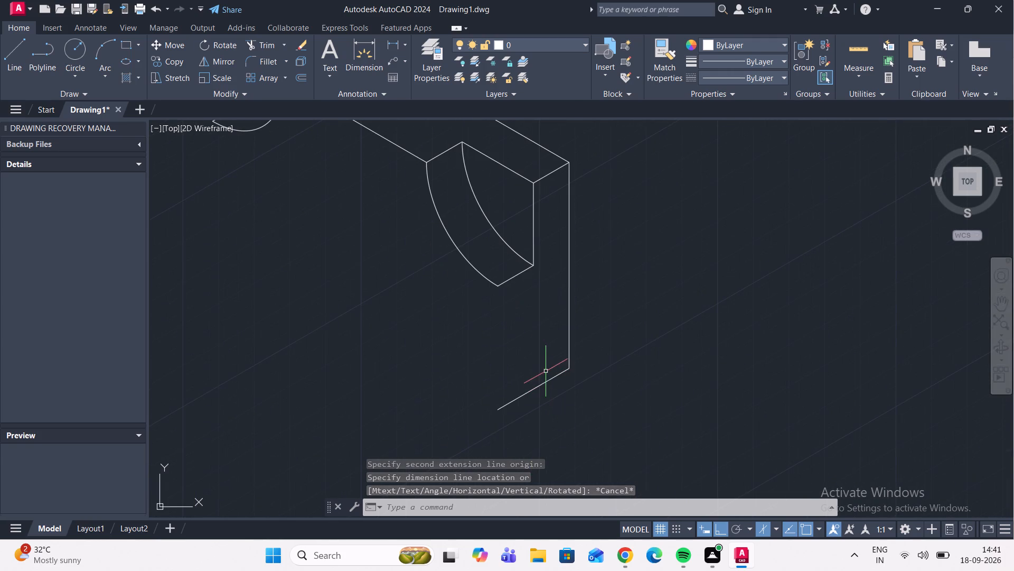
left_click(12, 61)
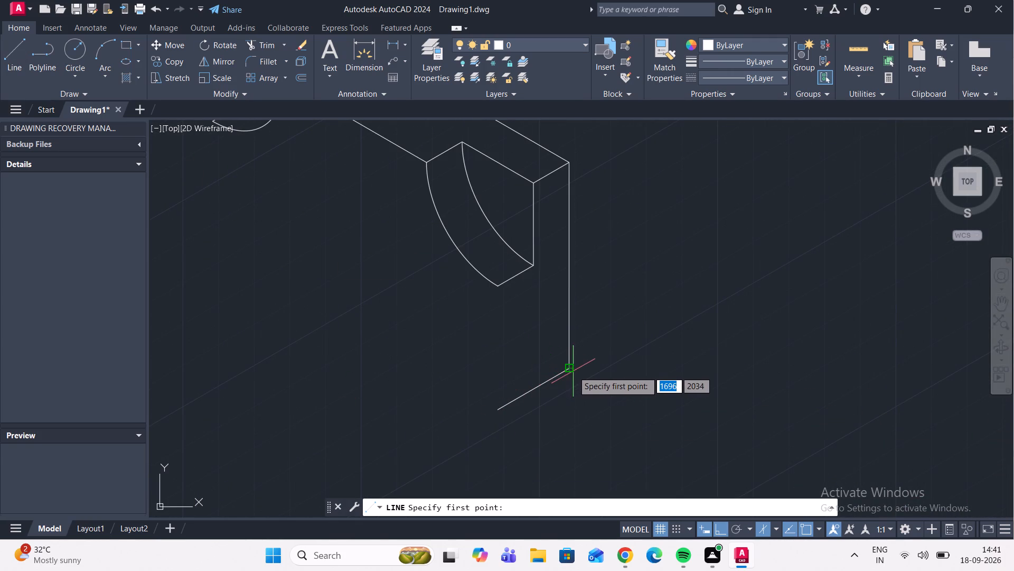
scroll(586, 353, "up", 3)
scroll(645, 329, "down", 3)
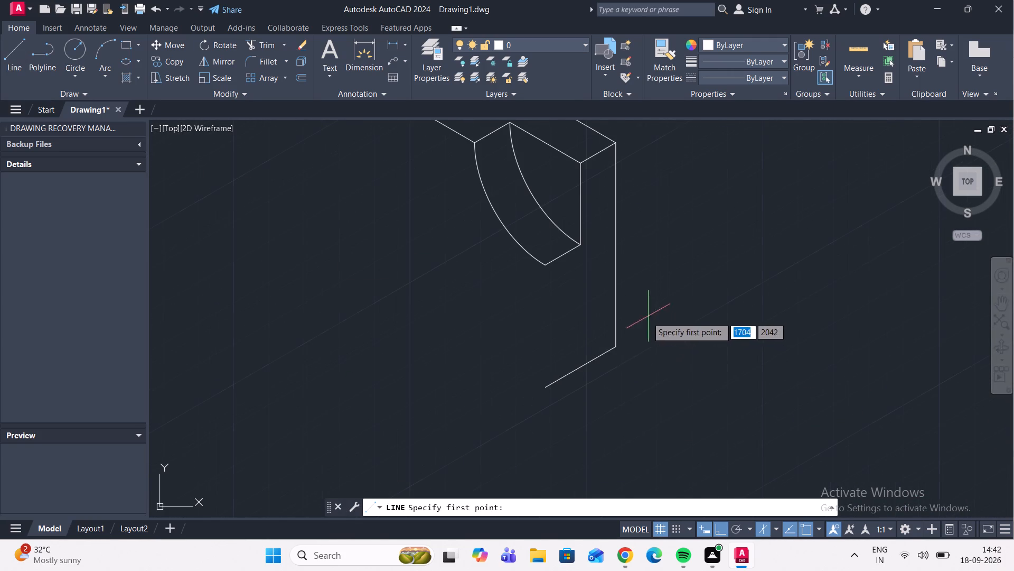
left_click(620, 347)
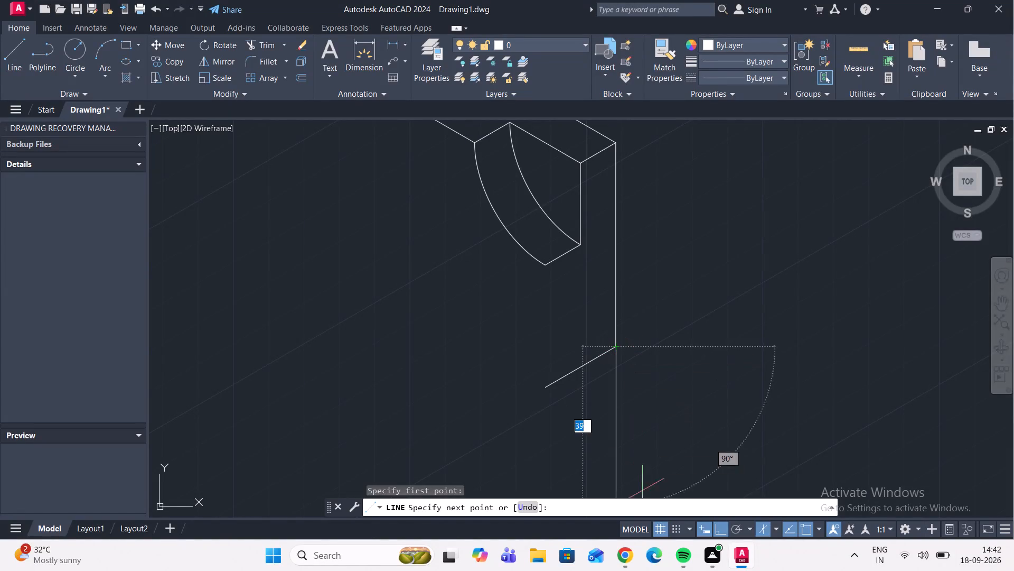
type("50")
key("Return")
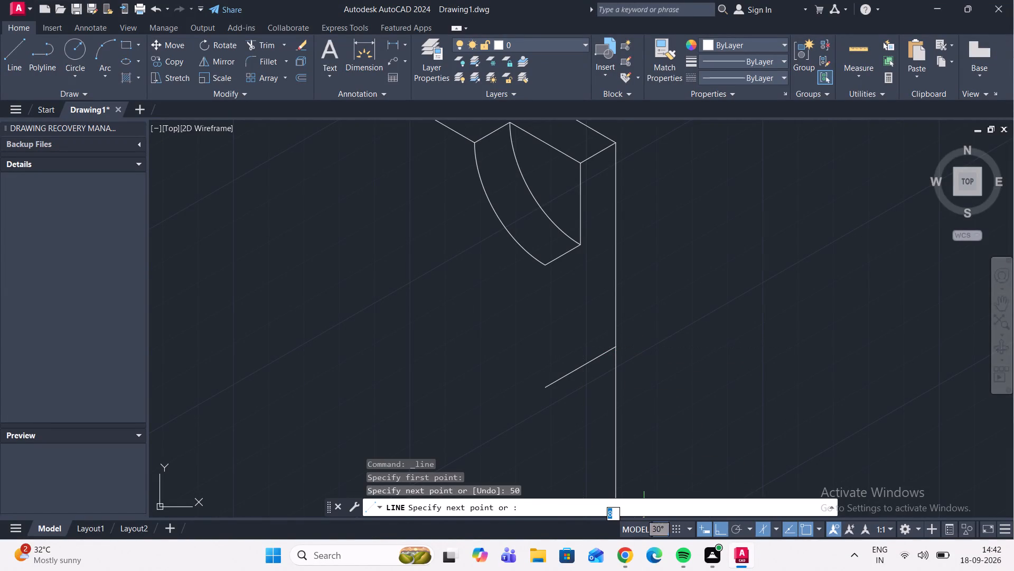
scroll(790, 417, "up", 1)
scroll(794, 403, "down", 4)
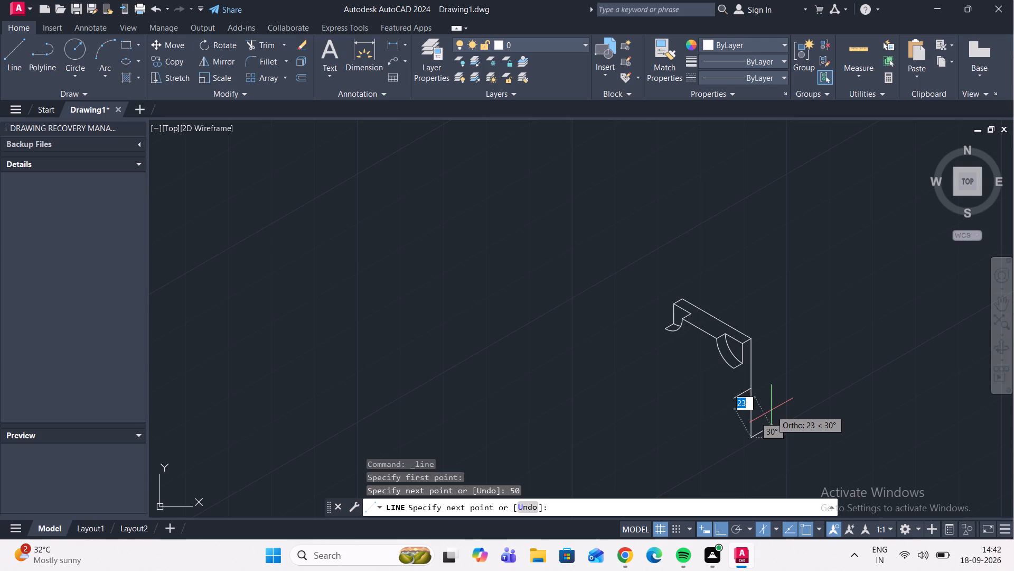
key("Escape")
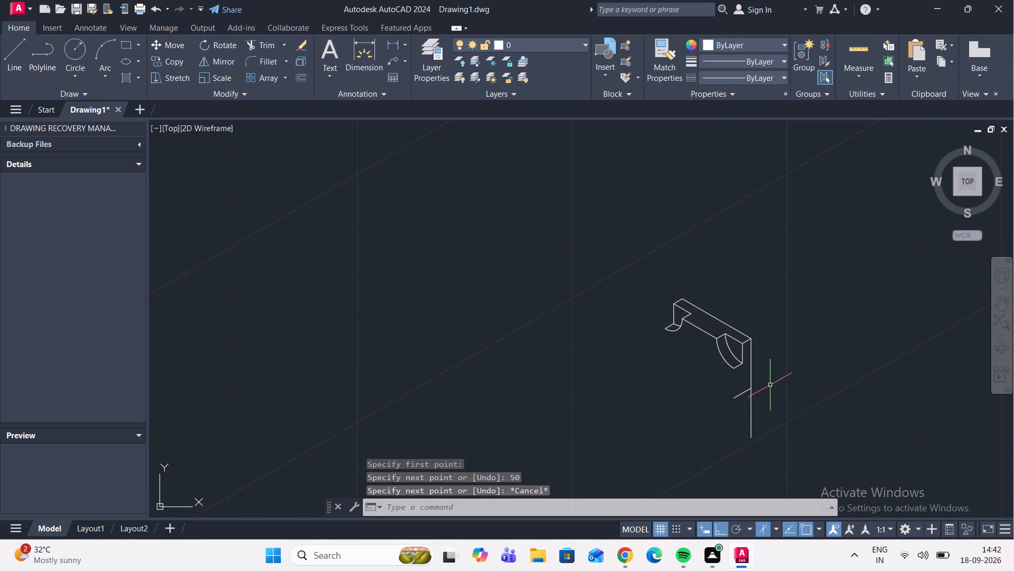
Draw a 35-unit line straight down from the midpoint of the top face's front edge between the two webs.
middle_click_drag(725, 368, 740, 379)
scroll(721, 345, "up", 5)
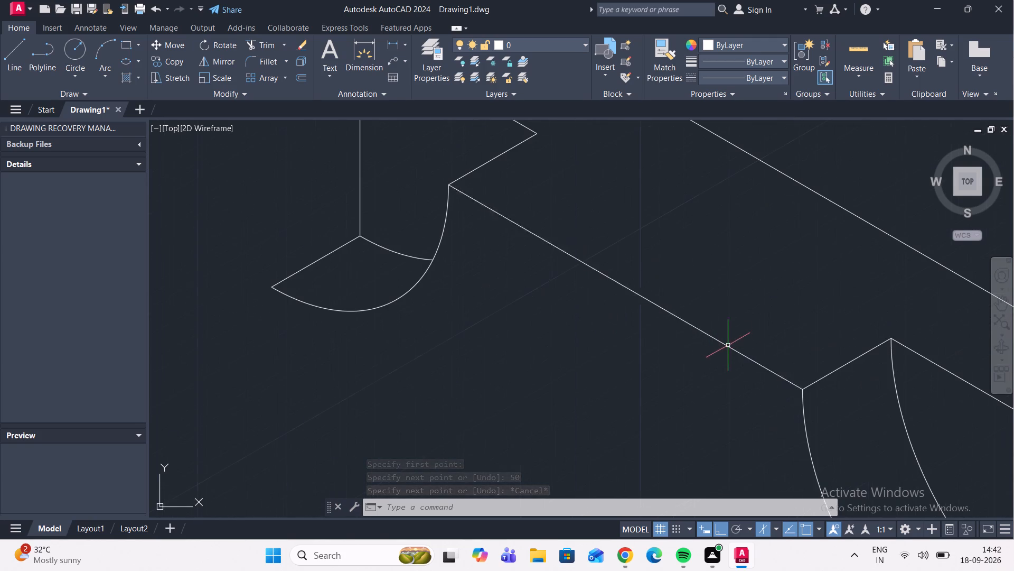
left_click(0, 52)
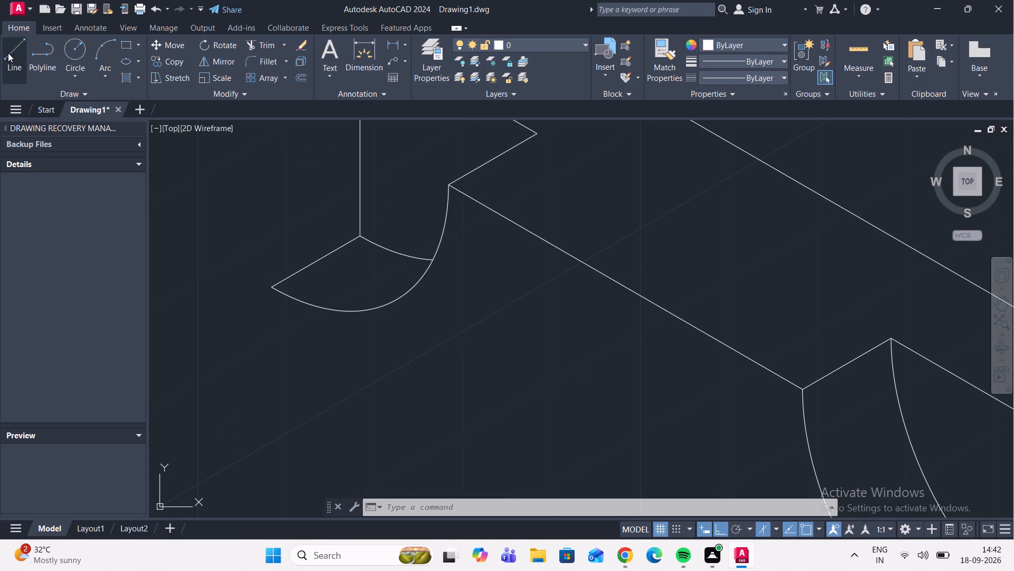
left_click(10, 53)
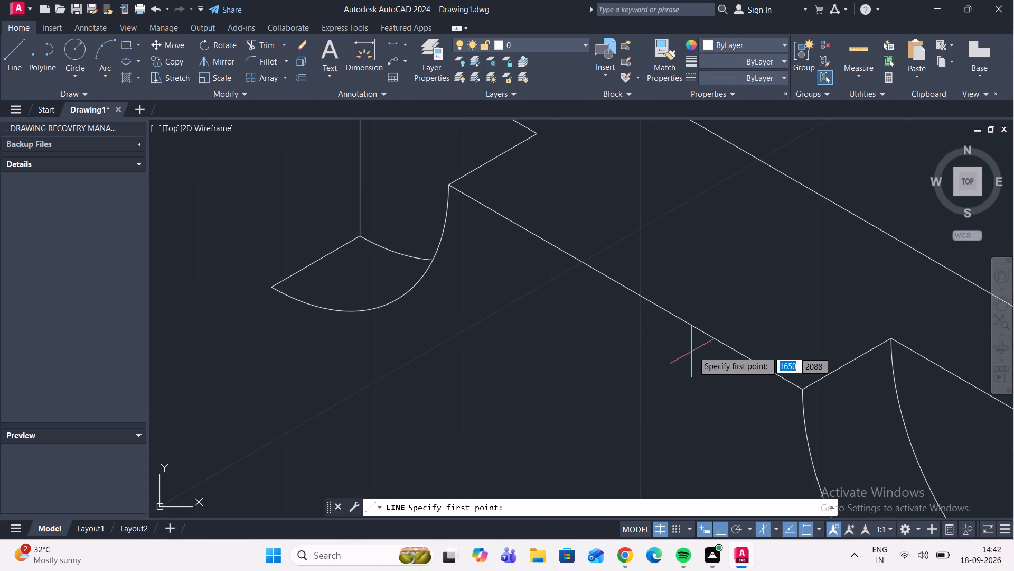
left_click(626, 289)
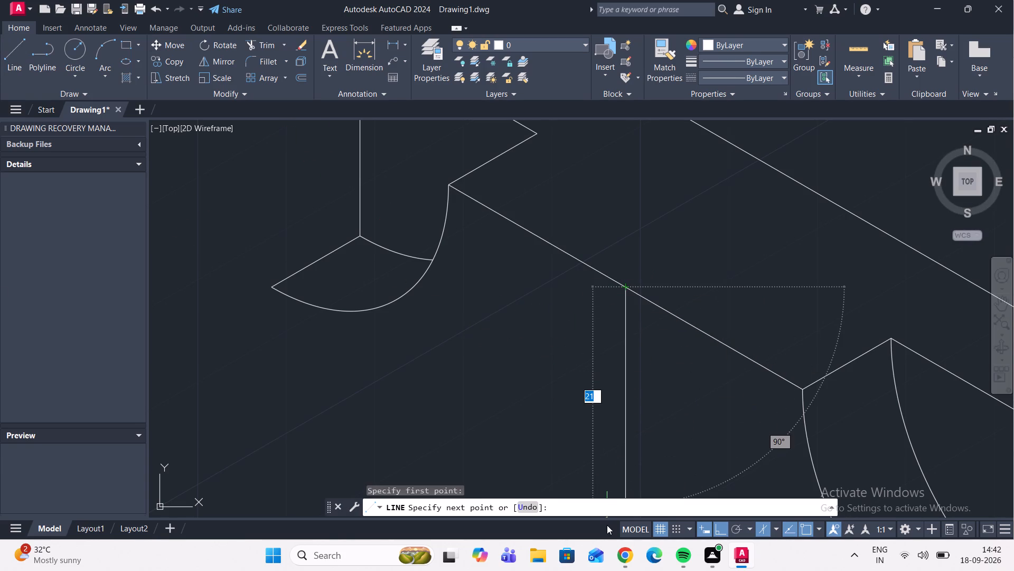
type("35")
key("Return")
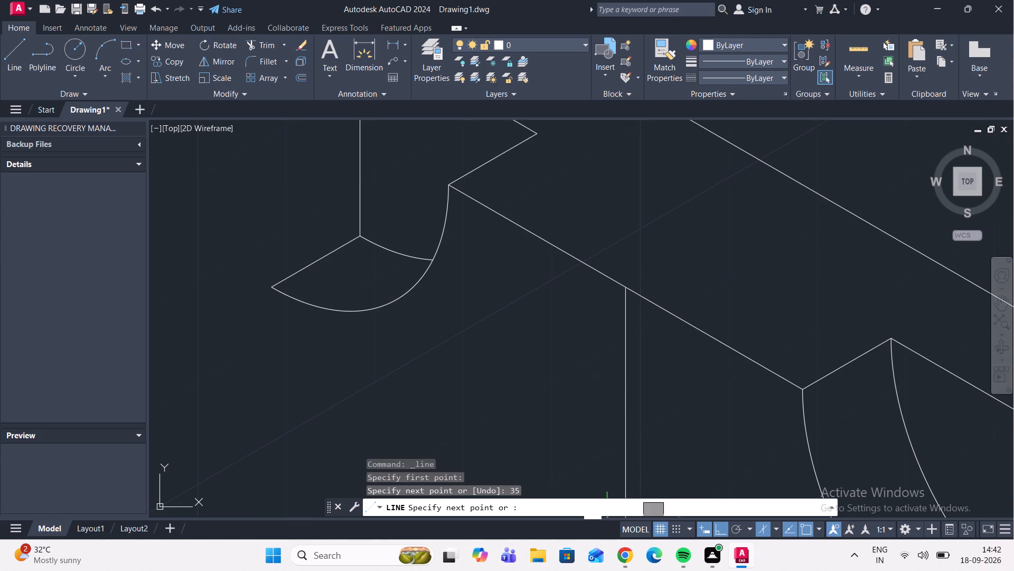
On isoplane Left, continue with a line about 40 units long at 330°, ending below the far web's lower corner, and go straight up to that corner.
scroll(653, 438, "down", 3)
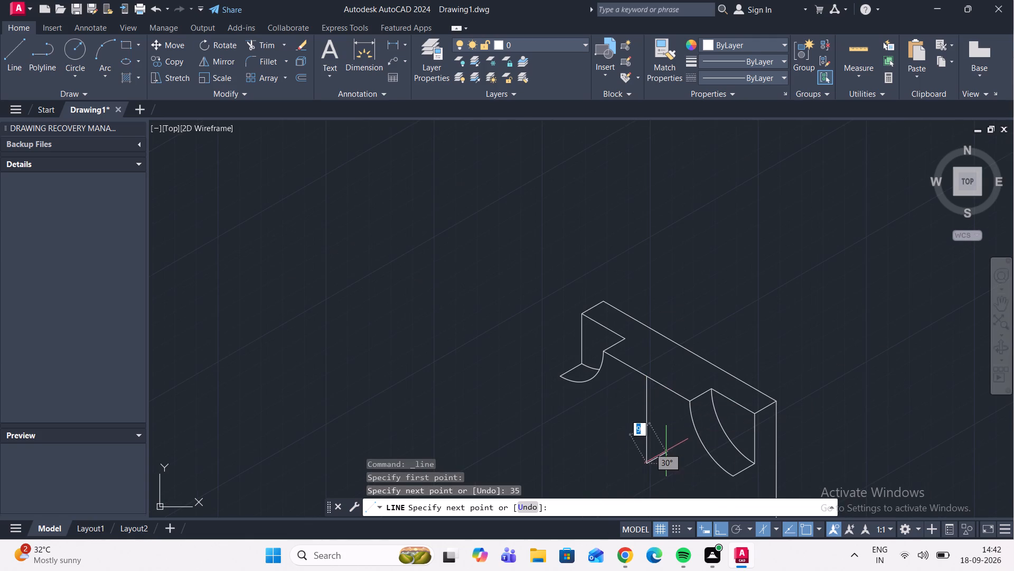
middle_click_drag(666, 452, 695, 321)
scroll(680, 326, "up", 2)
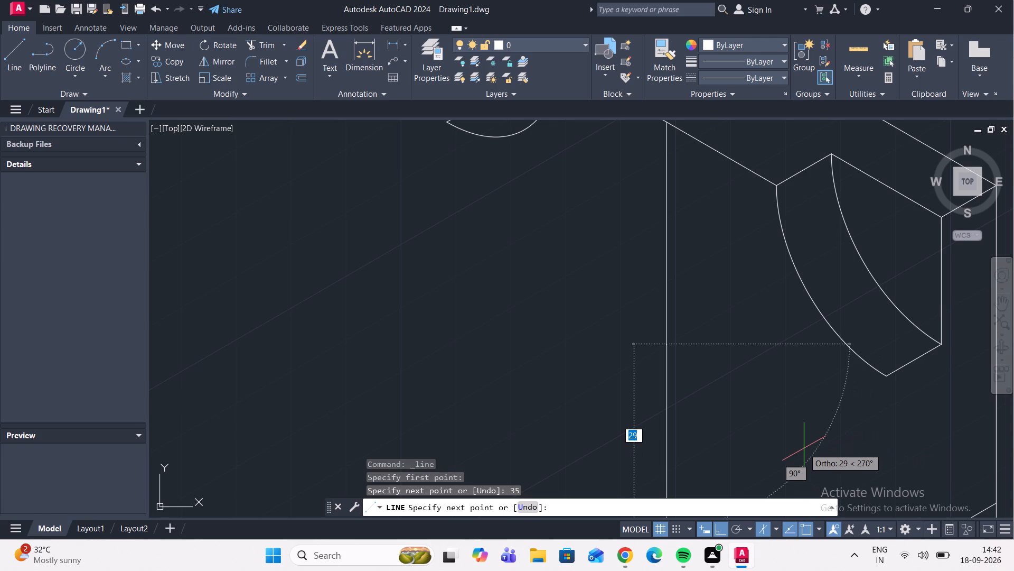
scroll(847, 392, "down", 2)
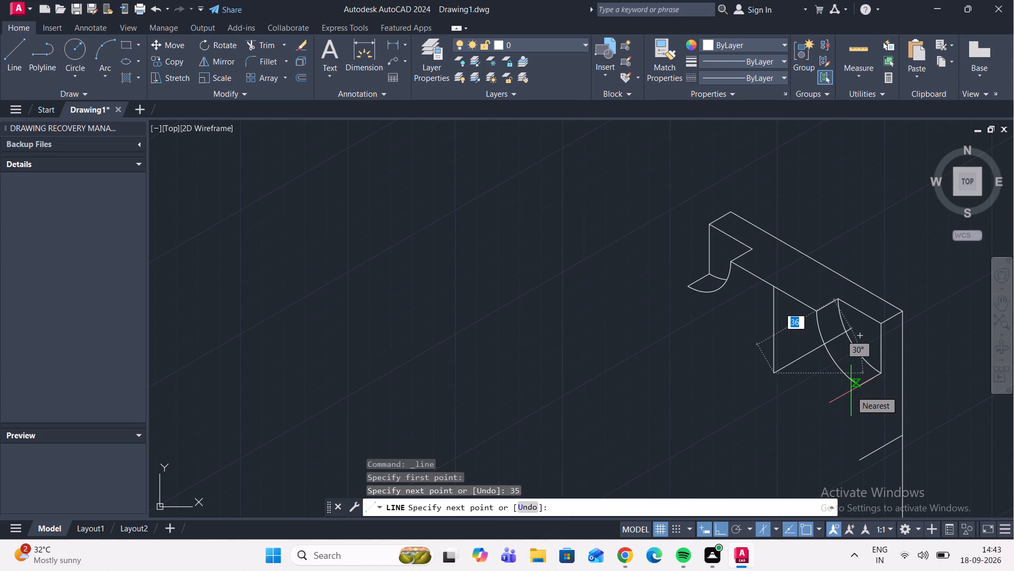
key("F5")
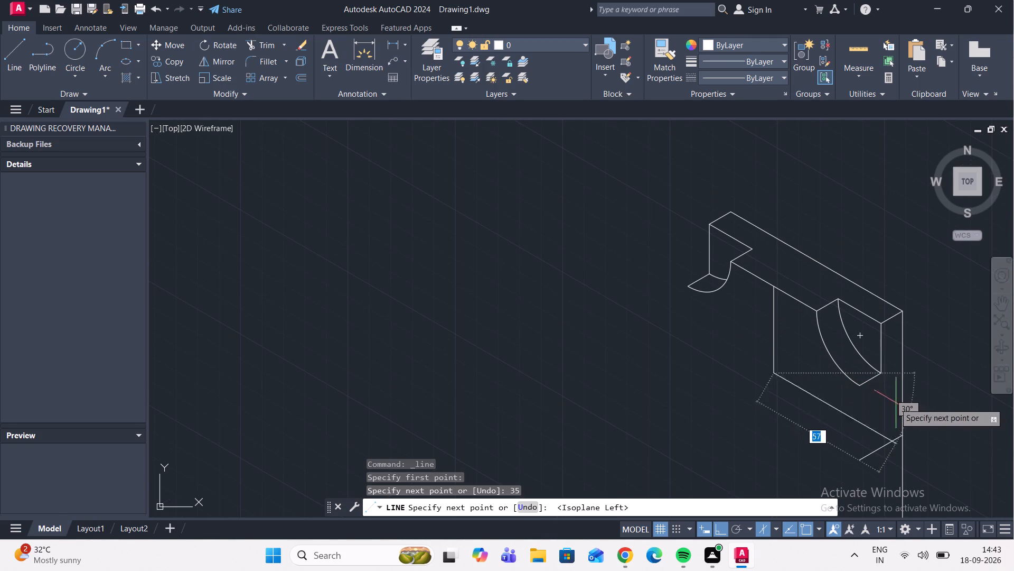
scroll(891, 403, "up", 2)
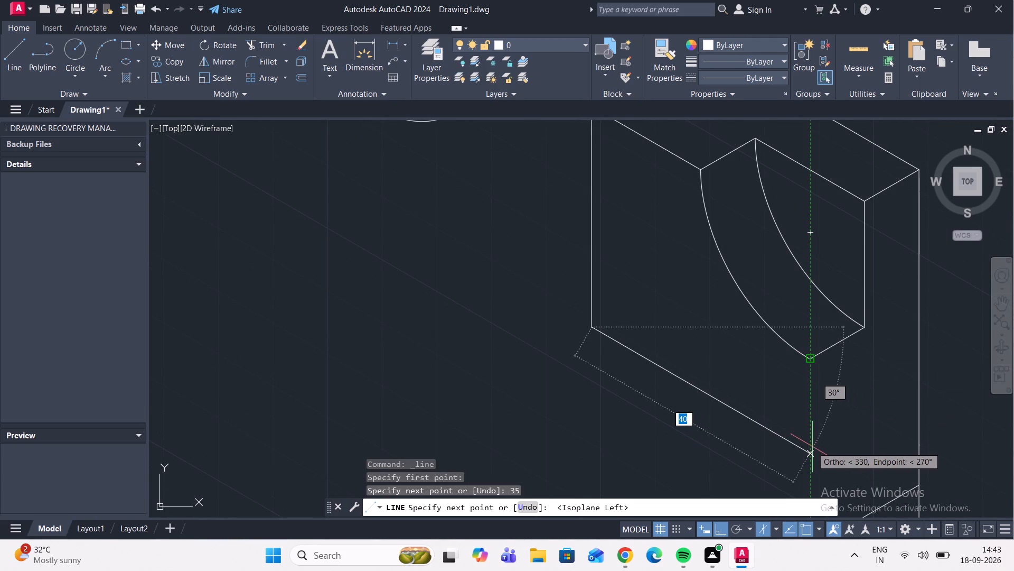
left_click(812, 447)
left_click(809, 355)
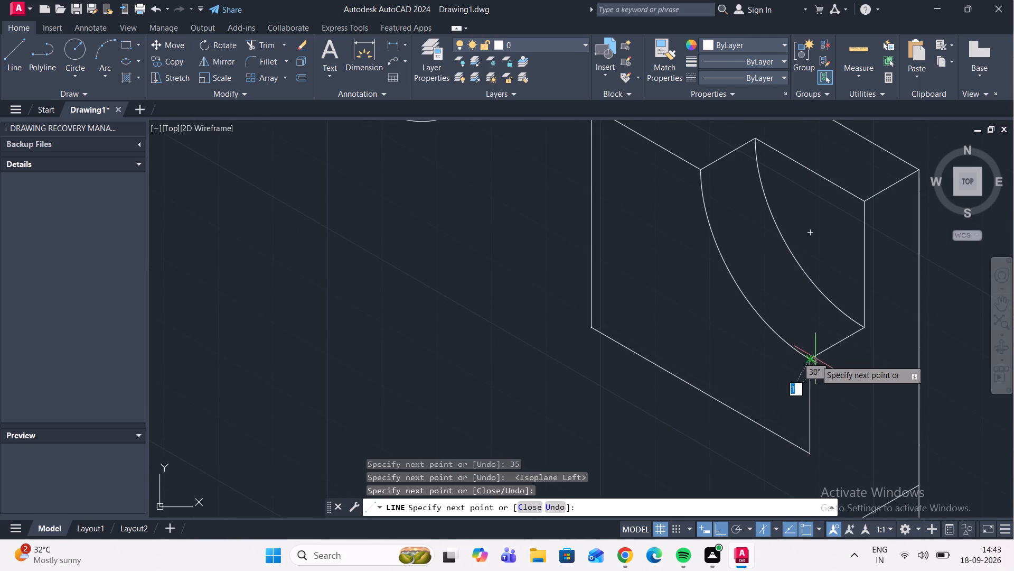
Draw a line at 150° from the lower end of the middle 35-unit vertical line, extending past the near web.
key("Escape")
scroll(833, 386, "down", 2)
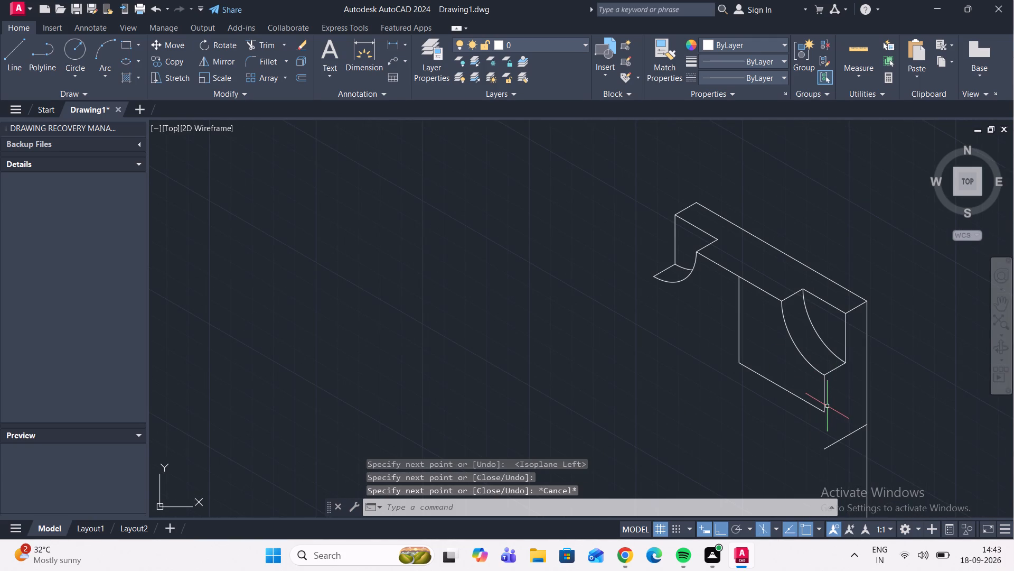
middle_click_drag(768, 414, 797, 416)
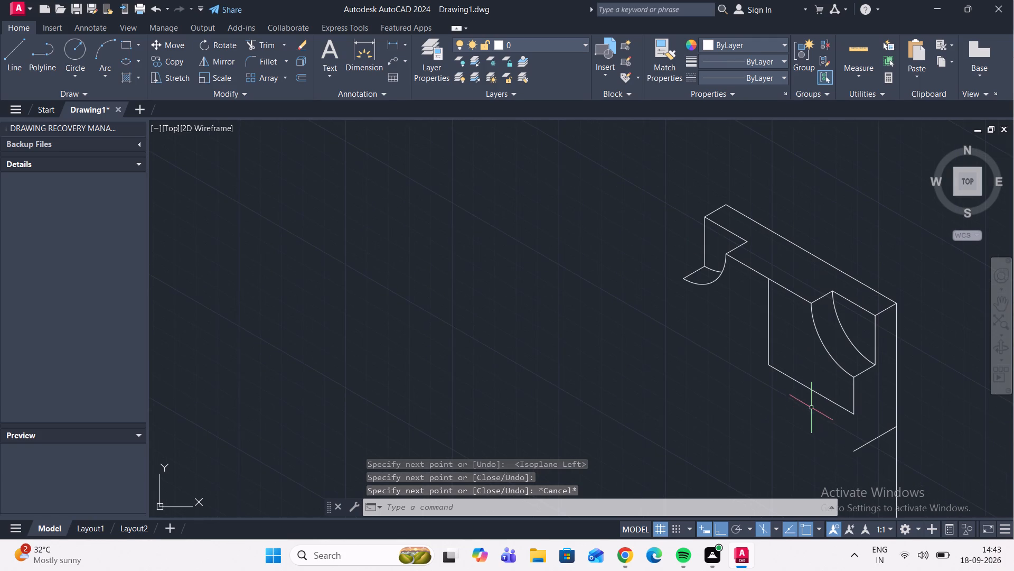
left_click(12, 65)
scroll(759, 367, "up", 3)
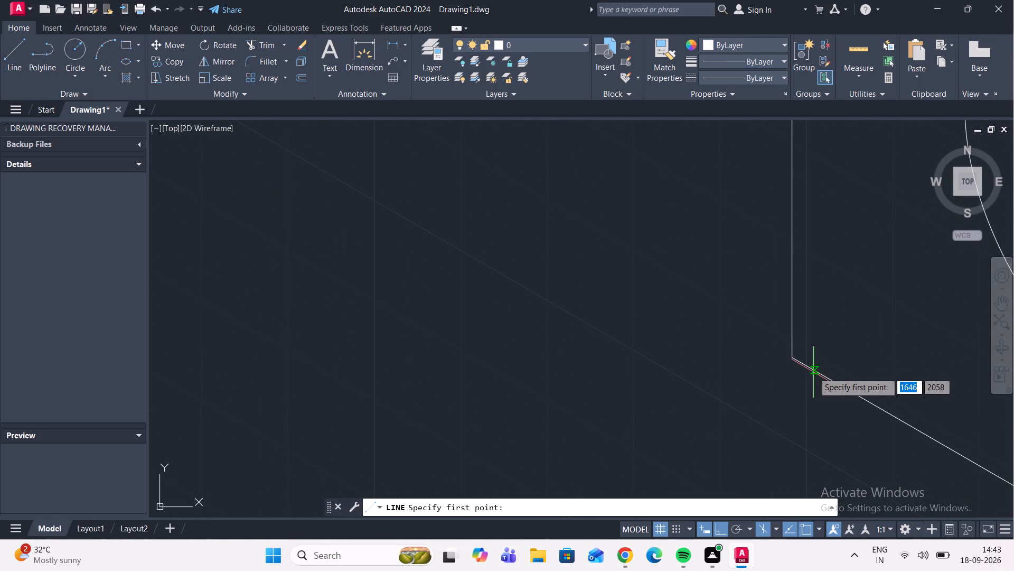
left_click(794, 357)
scroll(586, 312, "down", 2)
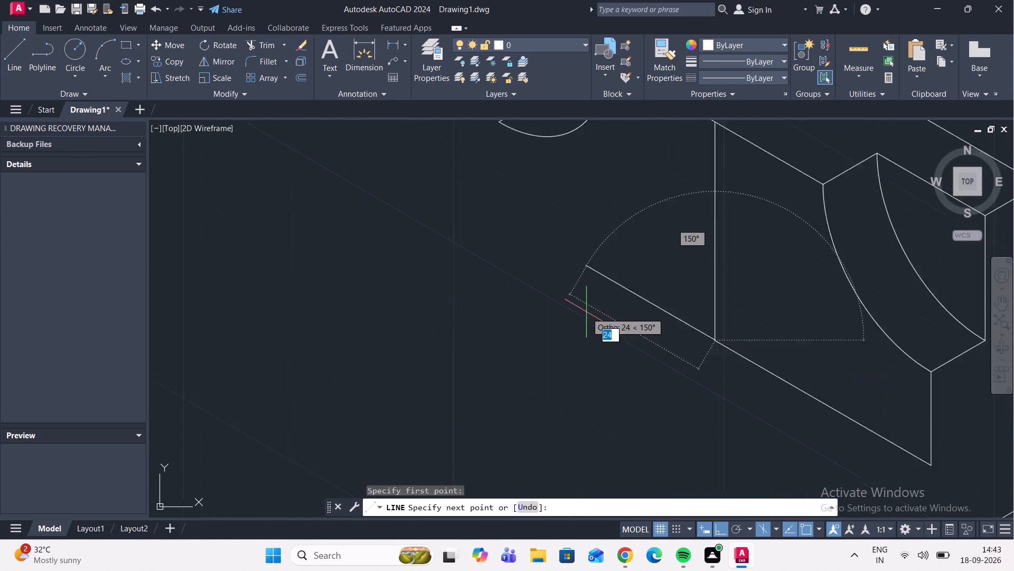
scroll(589, 312, "down", 1)
left_click(515, 237)
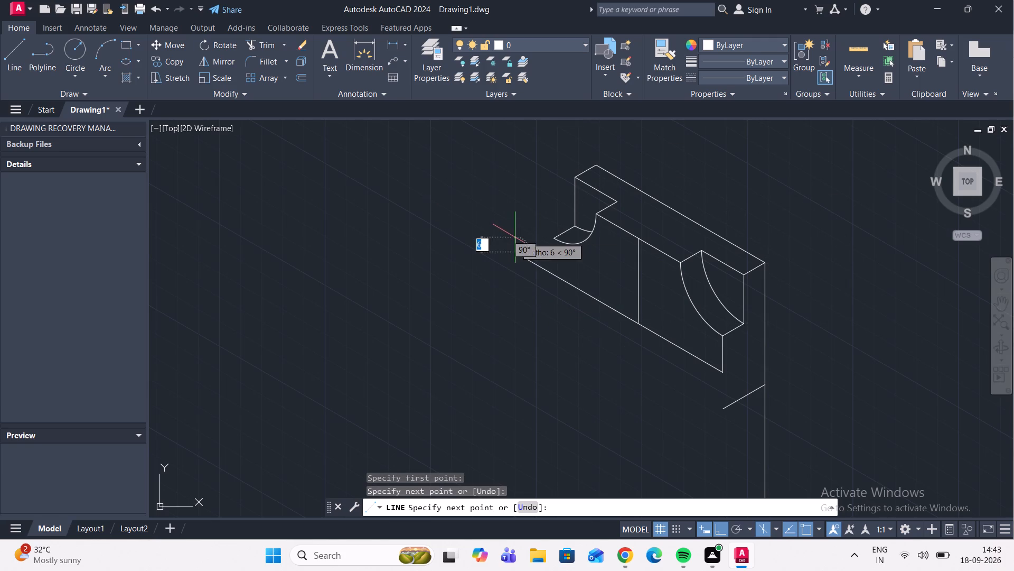
Draw a vertical line from the near web's outer lower corner straight down past the sloping bottom line.
left_click(12, 44)
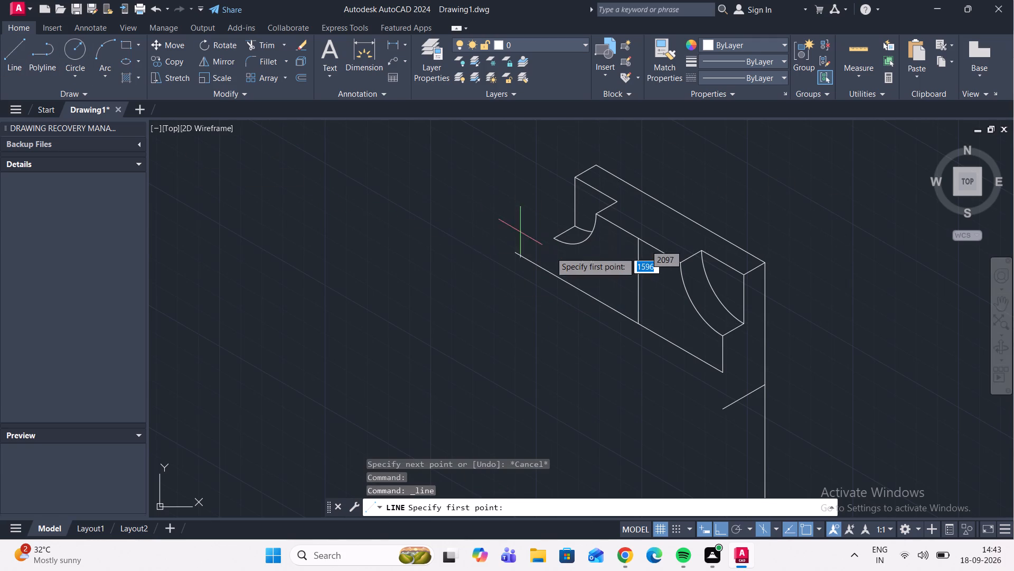
scroll(557, 259, "up", 2)
left_click(549, 206)
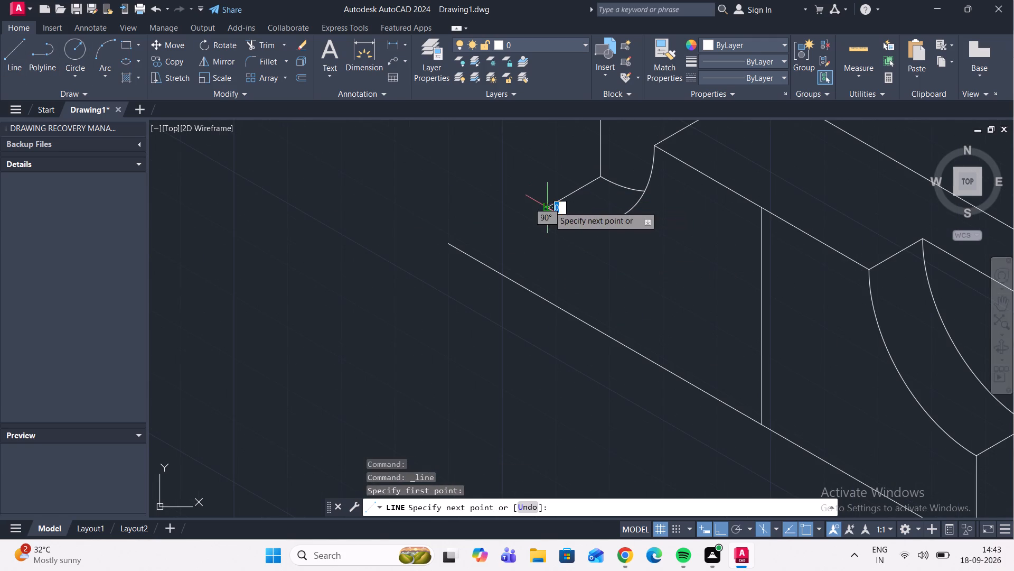
left_click(532, 340)
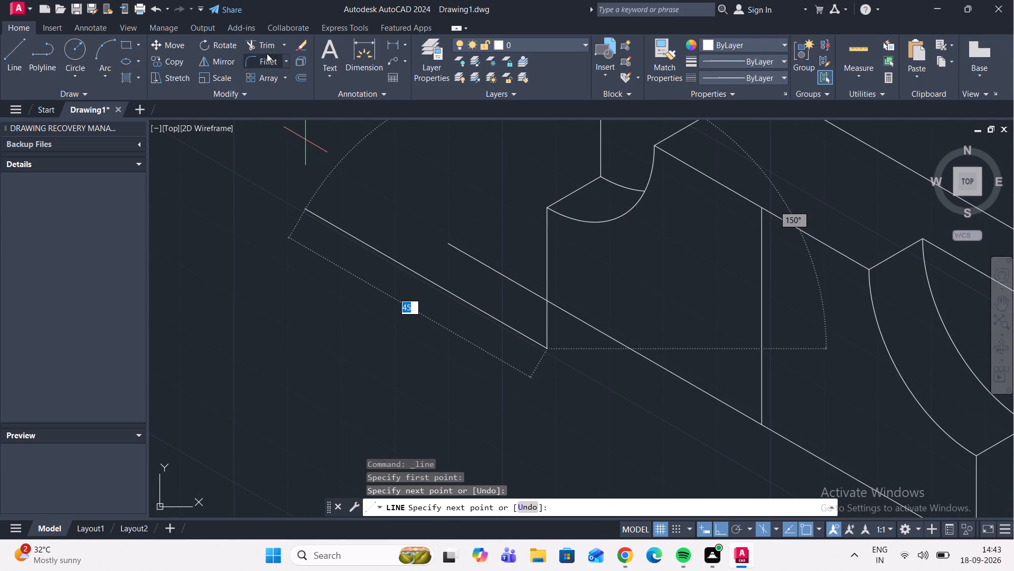
Trim the overhangs of the sloping bottom line and the near vertical line back to their shared corner.
left_click(267, 49)
left_click(512, 276)
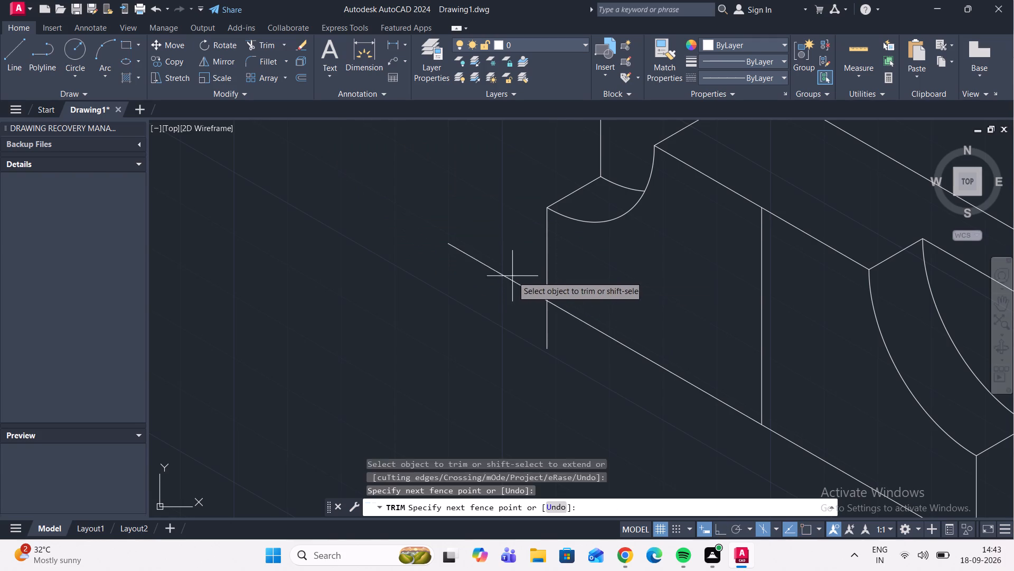
left_click(513, 300)
left_click(548, 334)
scroll(542, 337, "down", 2)
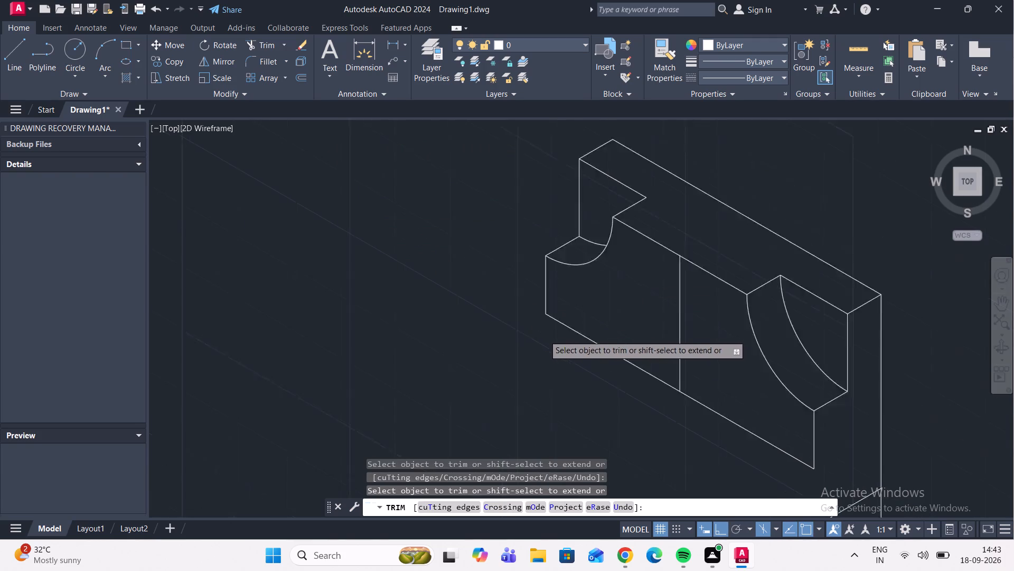
scroll(549, 331, "down", 2)
scroll(695, 354, "up", 2)
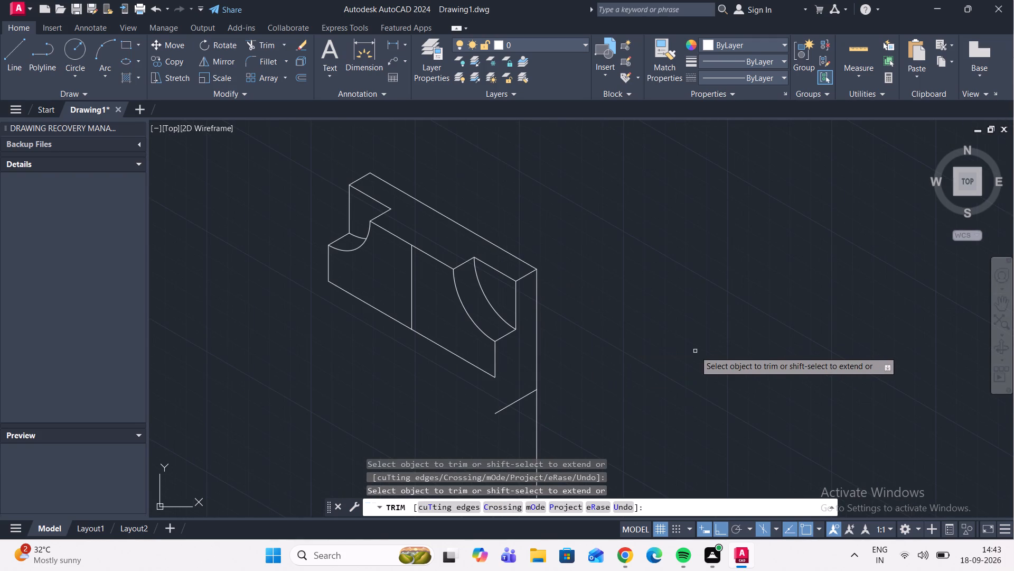
key("Escape")
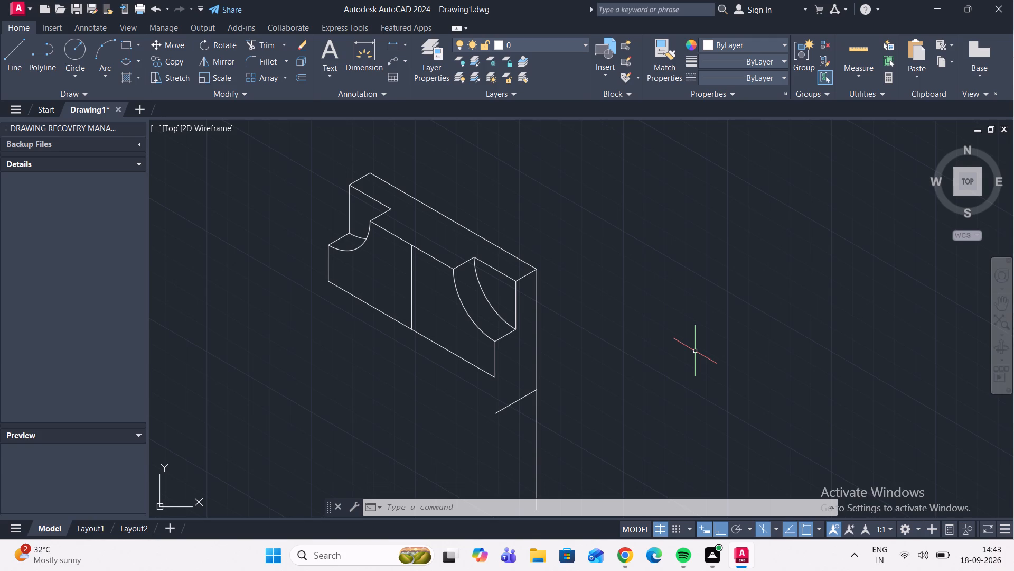
On isoplane Top, draw a 20-unit line at 210° from the front face's bottom corner below the far web.
scroll(672, 237, "down", 1)
scroll(694, 310, "up", 1)
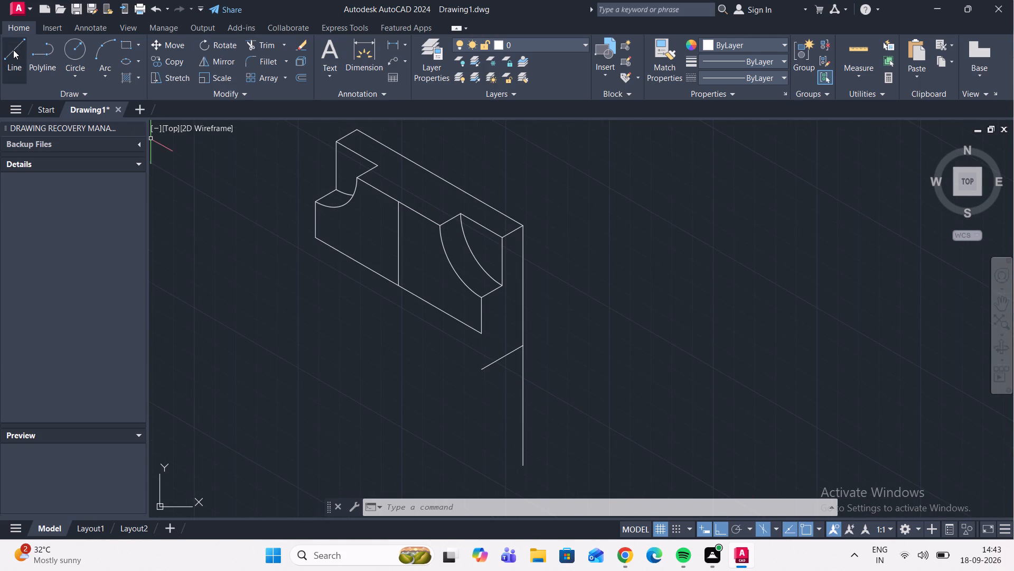
left_click(13, 50)
scroll(480, 327, "up", 2)
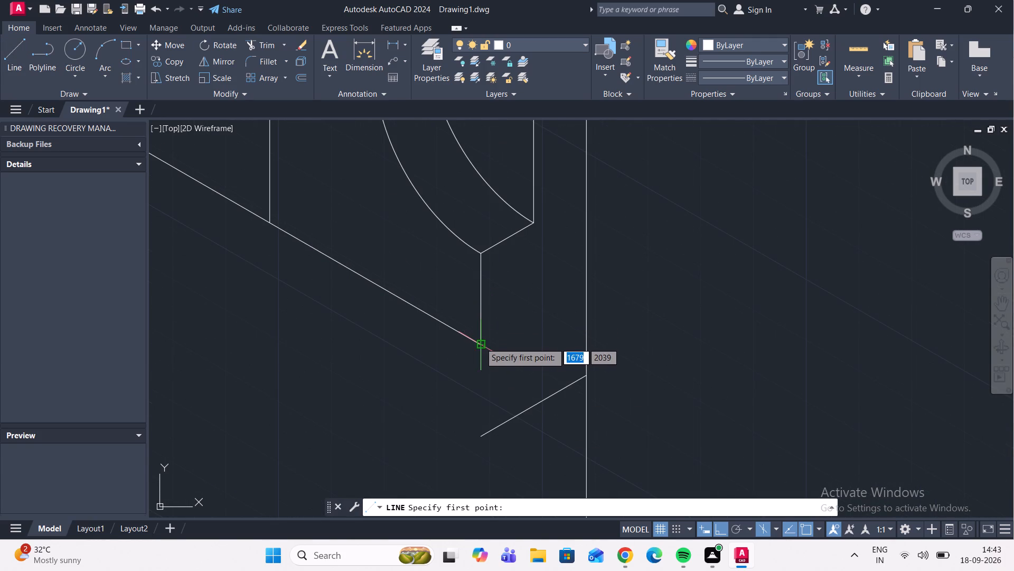
left_click(480, 343)
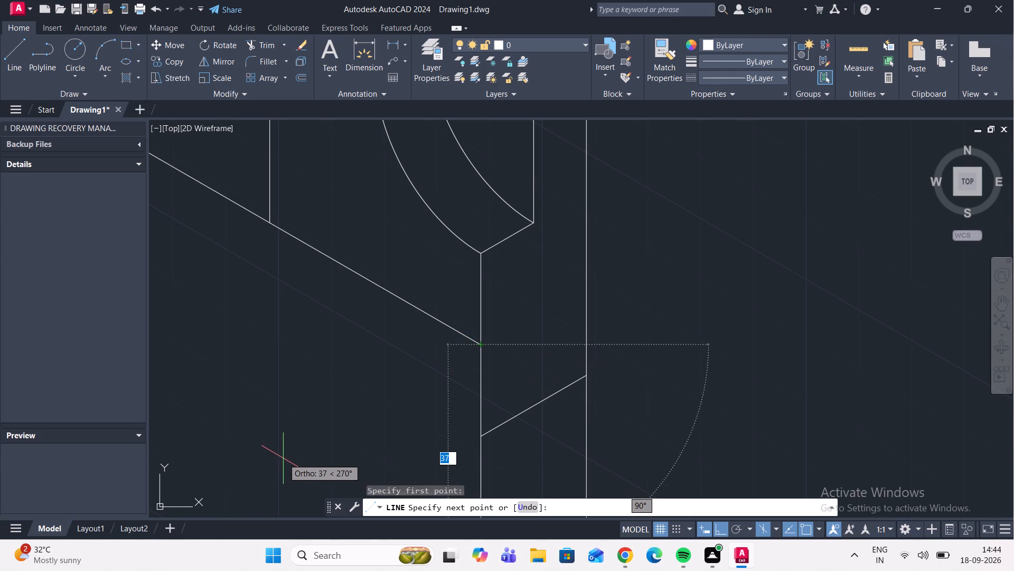
key("F5")
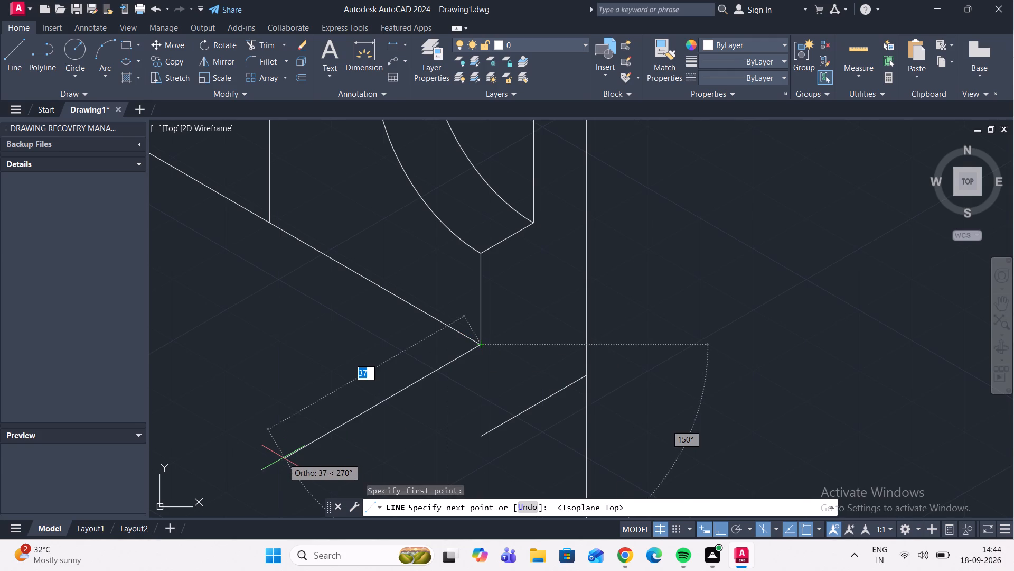
type("20")
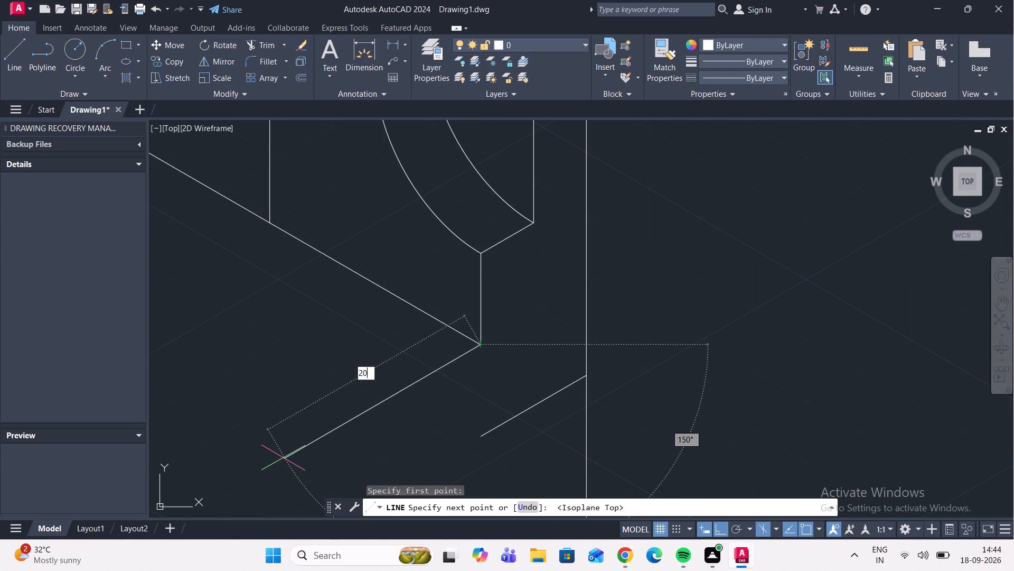
key("Return")
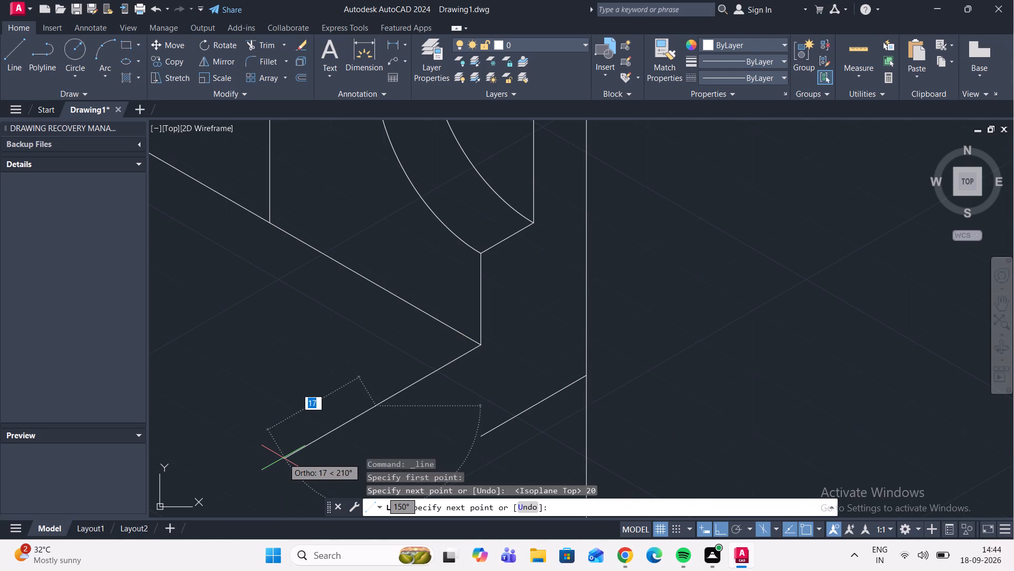
On isoplane Right, continue with a 30-unit line straight down and a 20-unit line at 30° back toward the part.
scroll(428, 476, "down", 1)
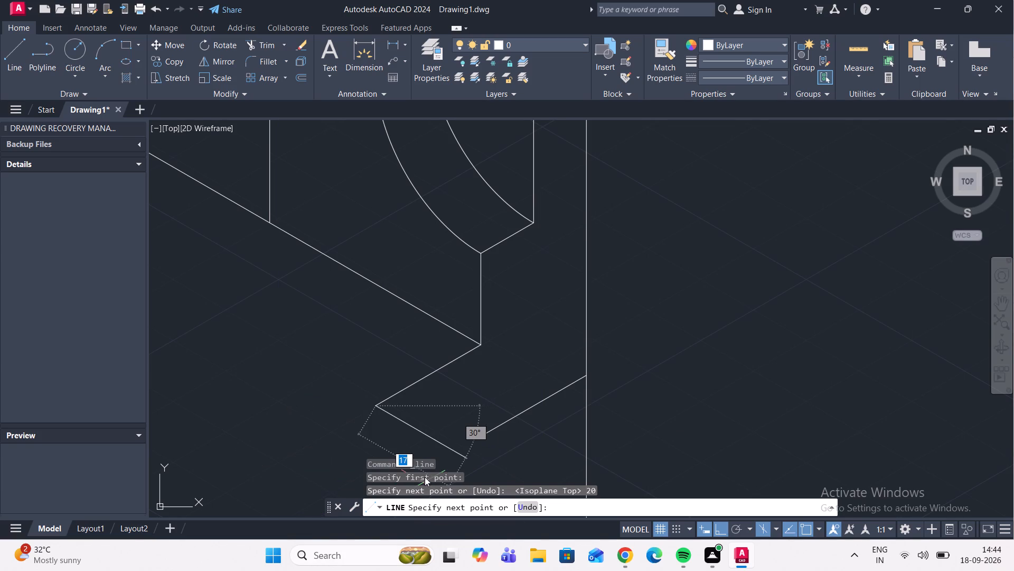
key("F5")
scroll(466, 382, "down", 1)
scroll(473, 255, "down", 4)
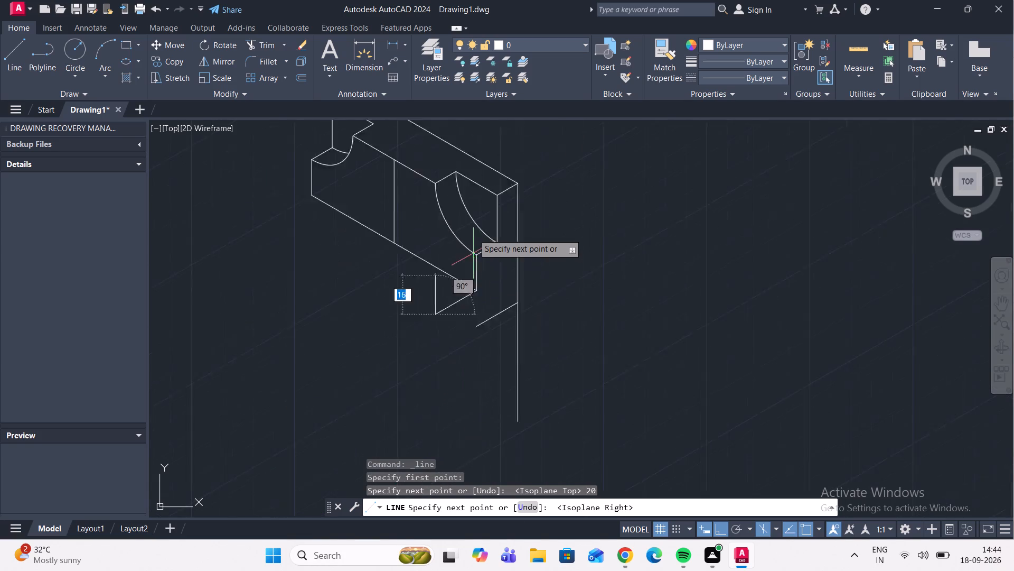
scroll(461, 284, "up", 3)
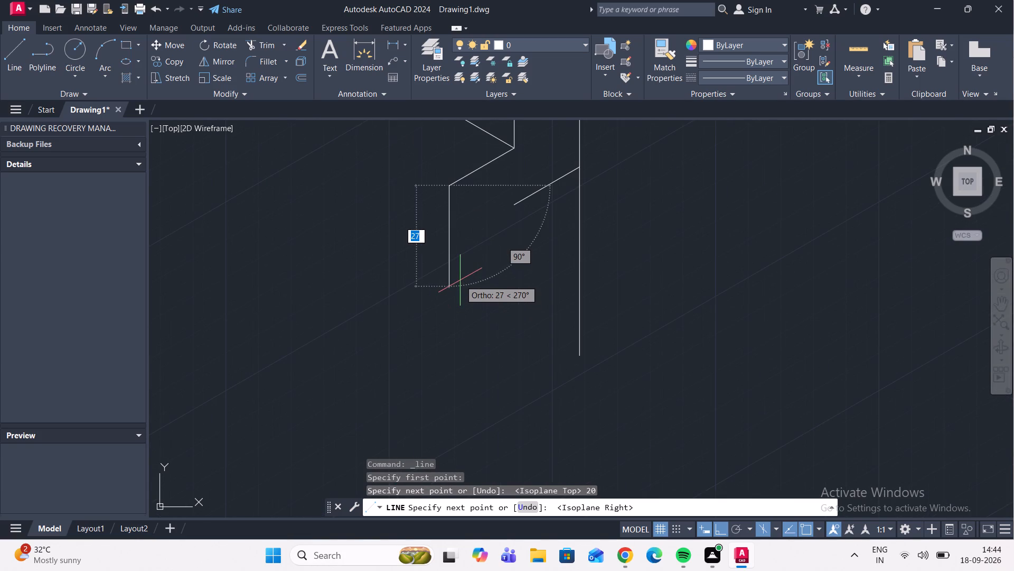
type("30")
key("Return")
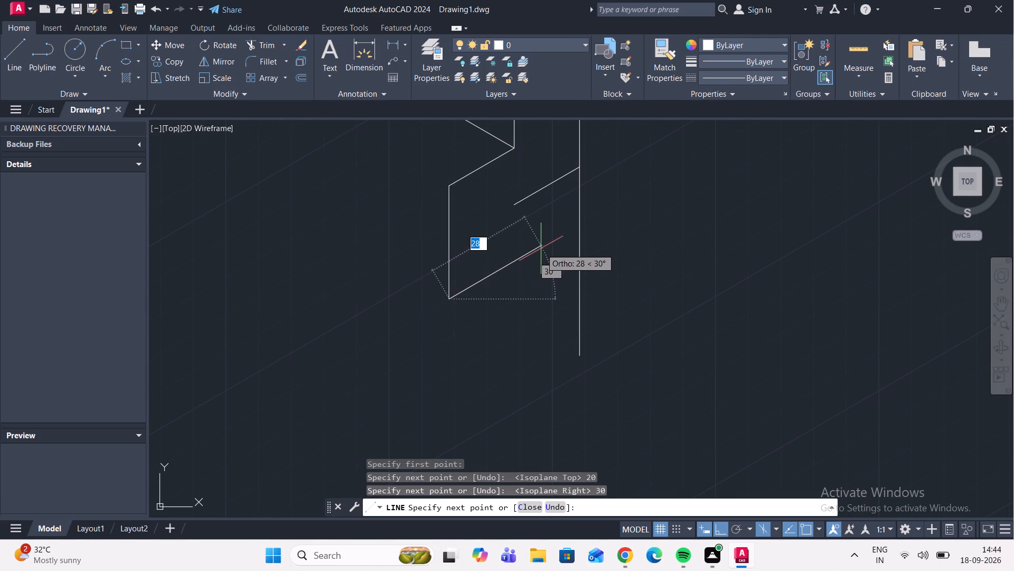
type("20")
key("Return")
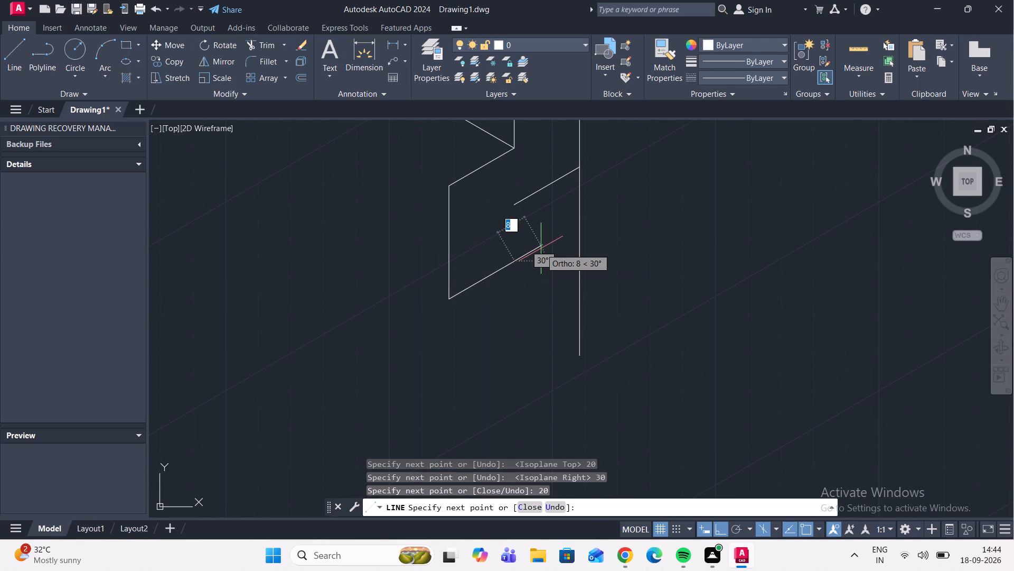
Continue straight down about 35 units and close the end profile to the long vertical edge's lower end.
left_click(535, 382)
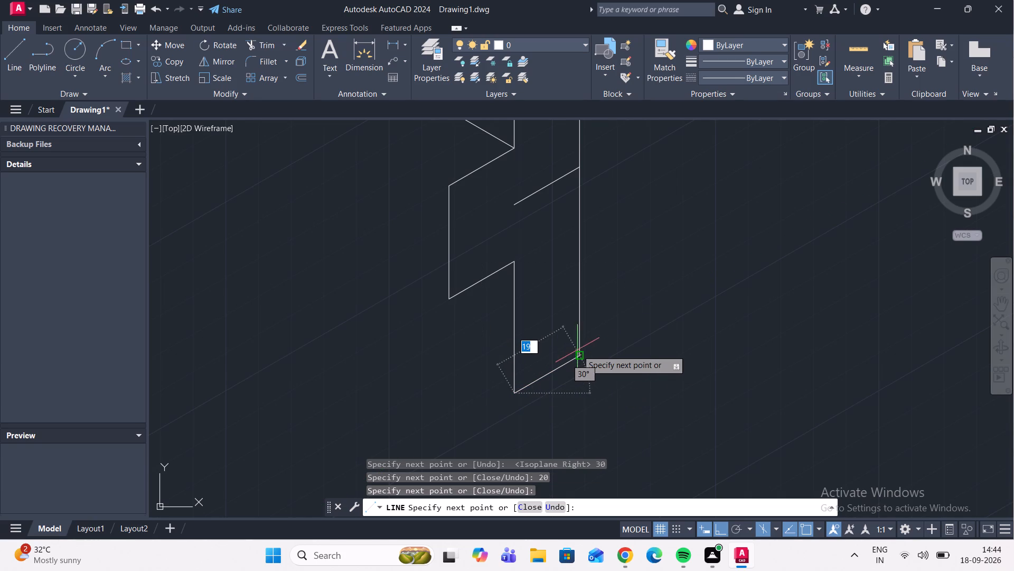
left_click(581, 355)
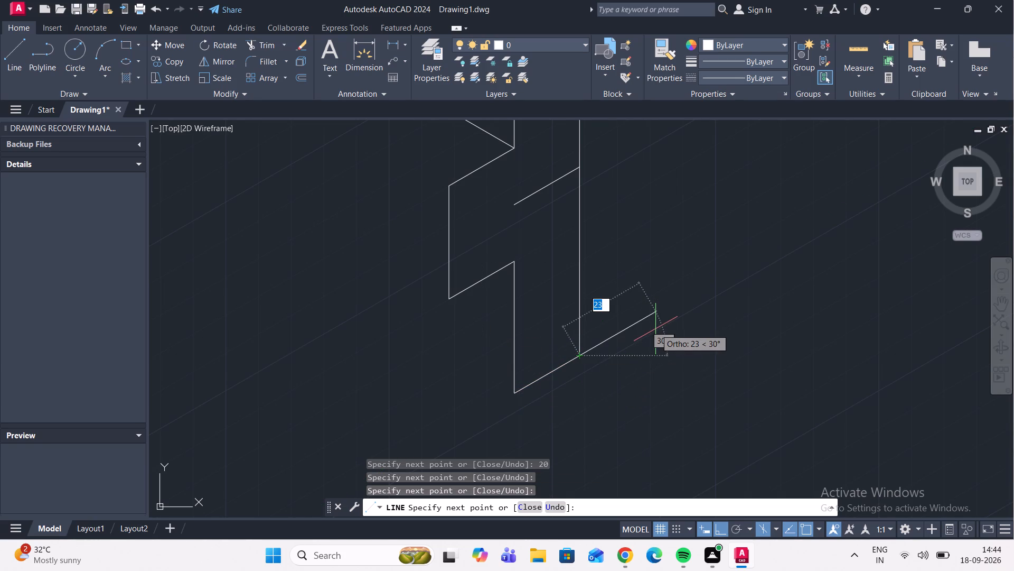
key("Escape")
On isoplane Left, draw a line about 90 units long at 150° from the projecting step's outer upper corner.
scroll(656, 328, "down", 2)
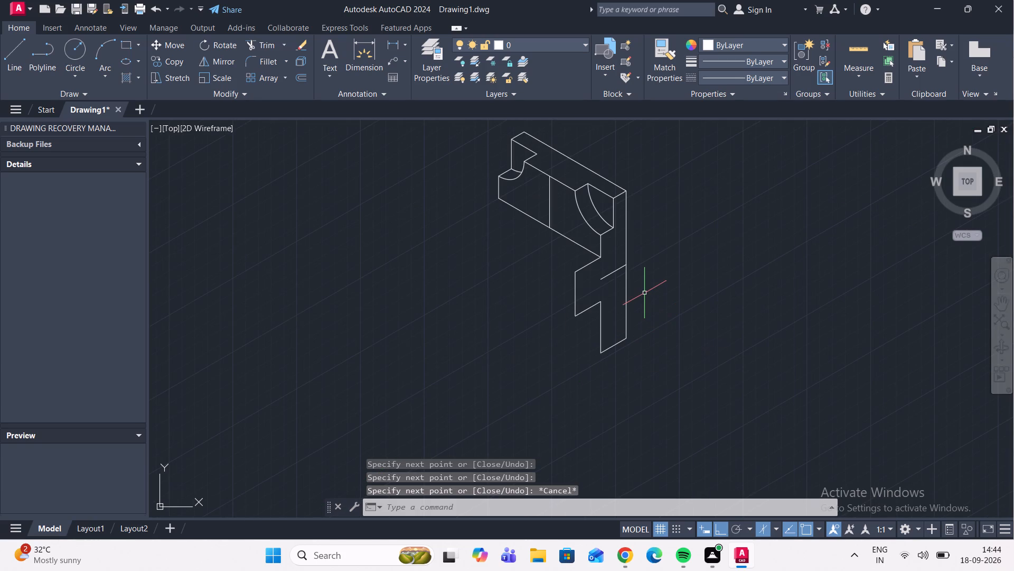
middle_click_drag(644, 292, 647, 291)
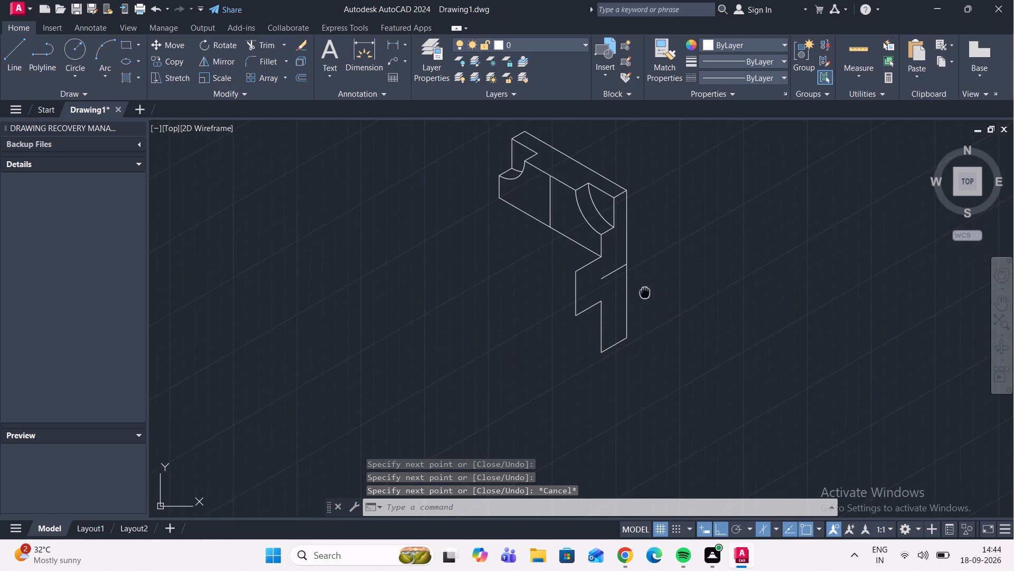
middle_click_drag(647, 291, 698, 315)
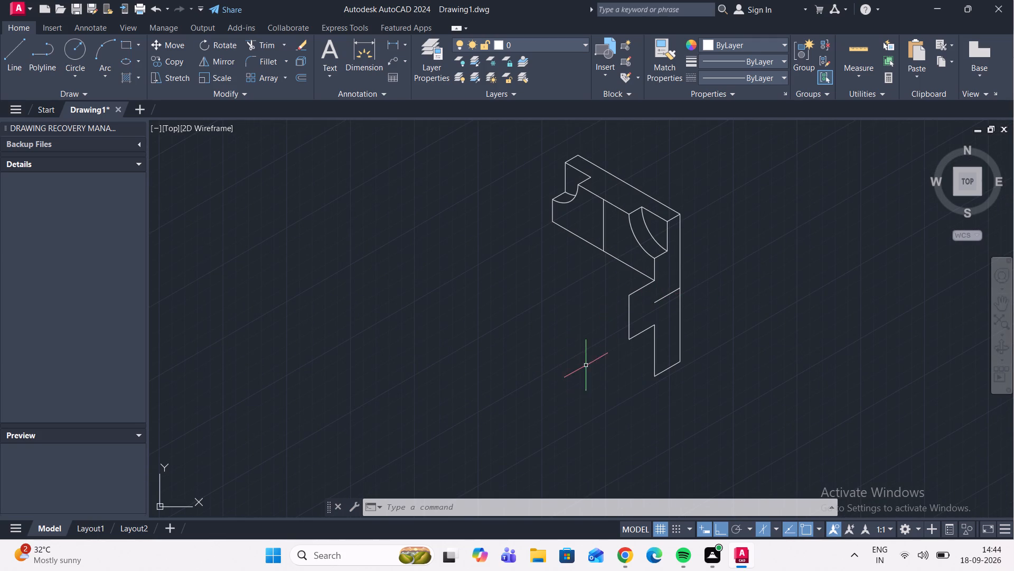
middle_click_drag(596, 300, 604, 329)
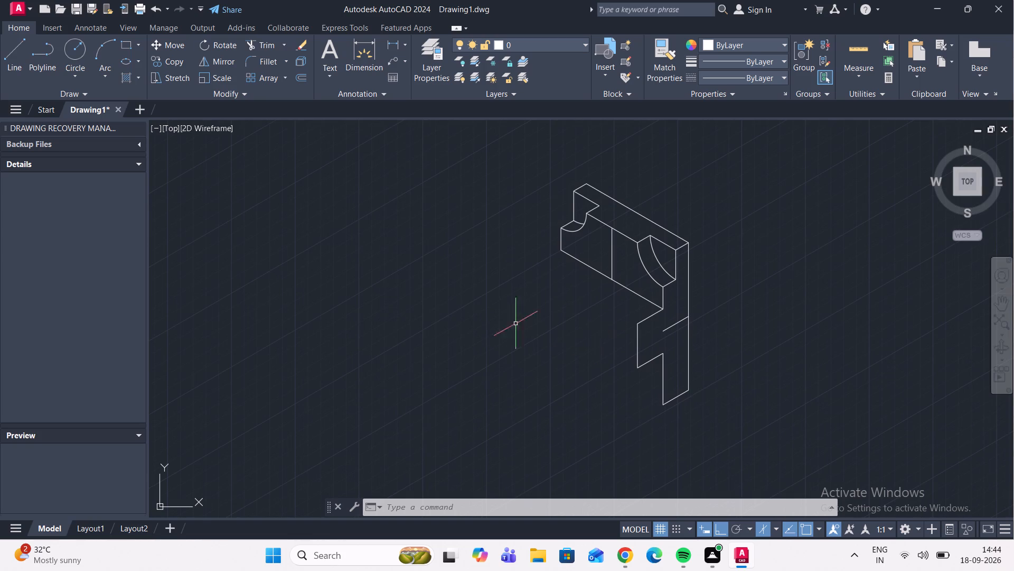
left_click(7, 56)
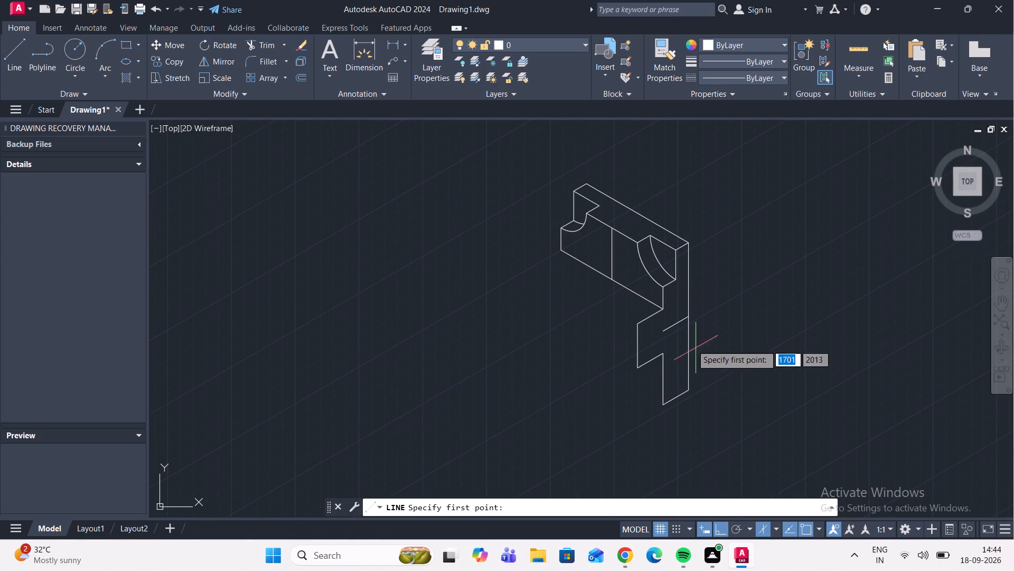
double_click(638, 325)
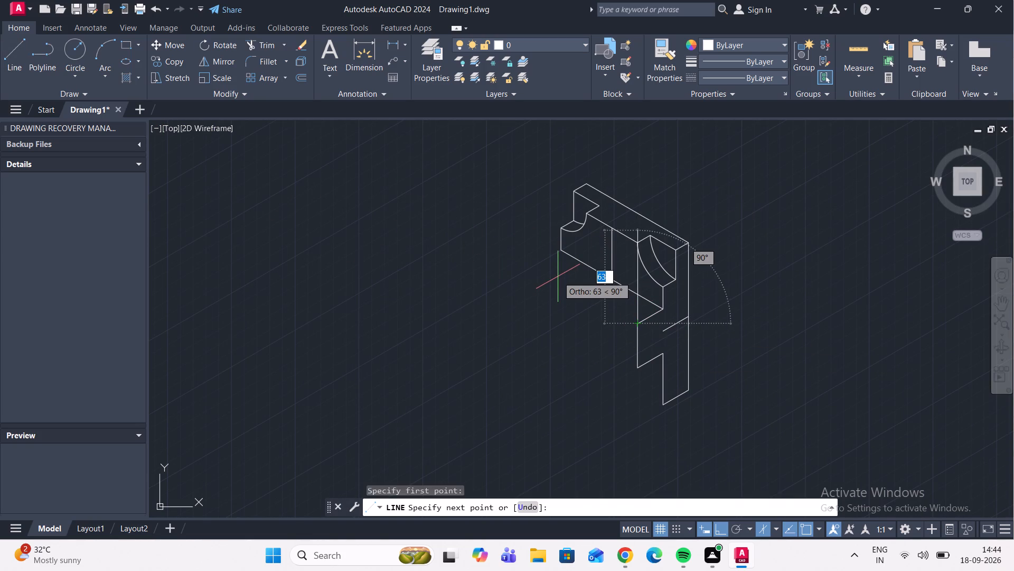
key("F5")
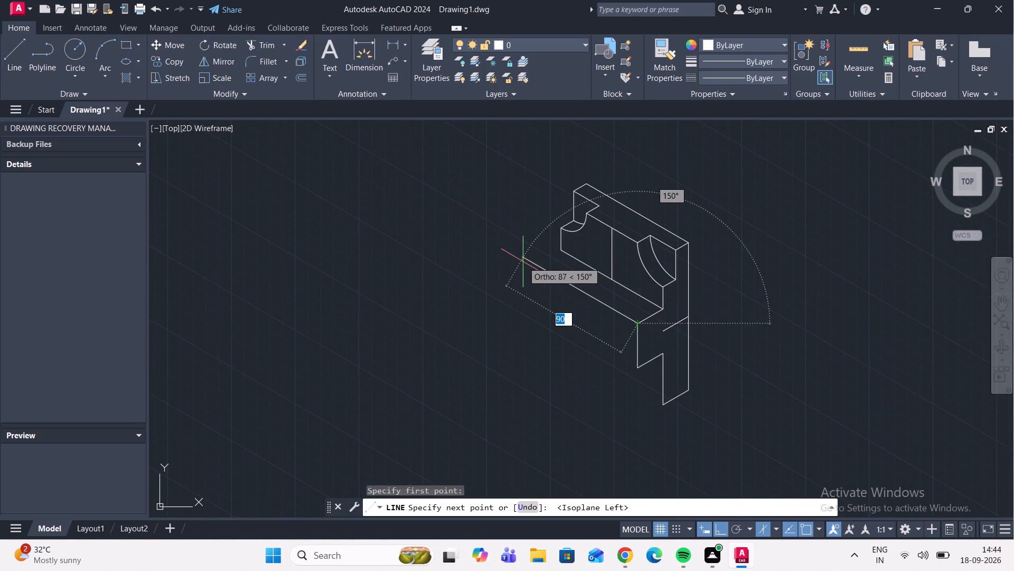
scroll(522, 261, "up", 2)
left_click(520, 260)
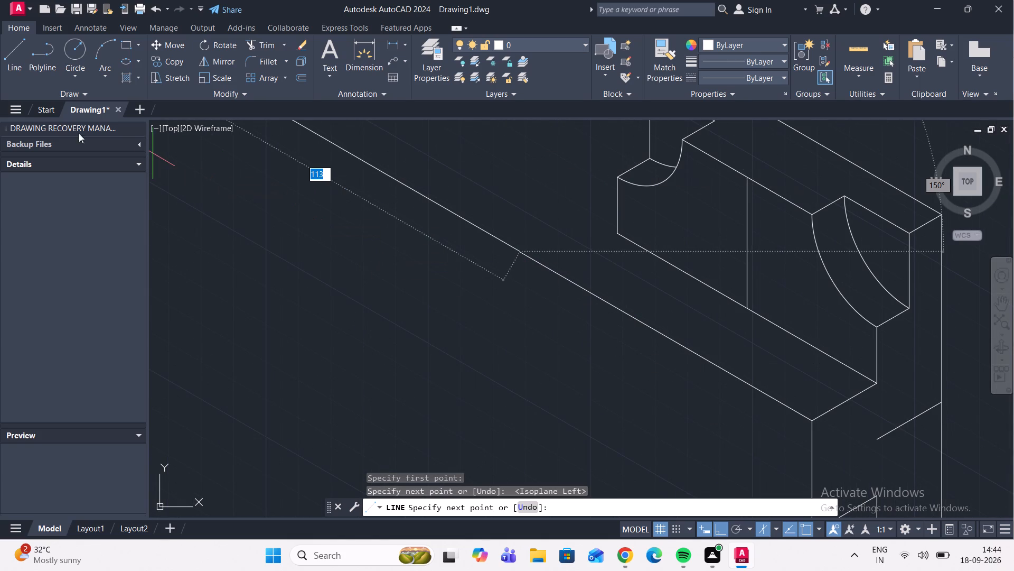
Draw a long line at 150° from the projecting step's outer lower corner, parallel to its upper edge.
left_click(9, 54)
scroll(521, 373, "down", 4)
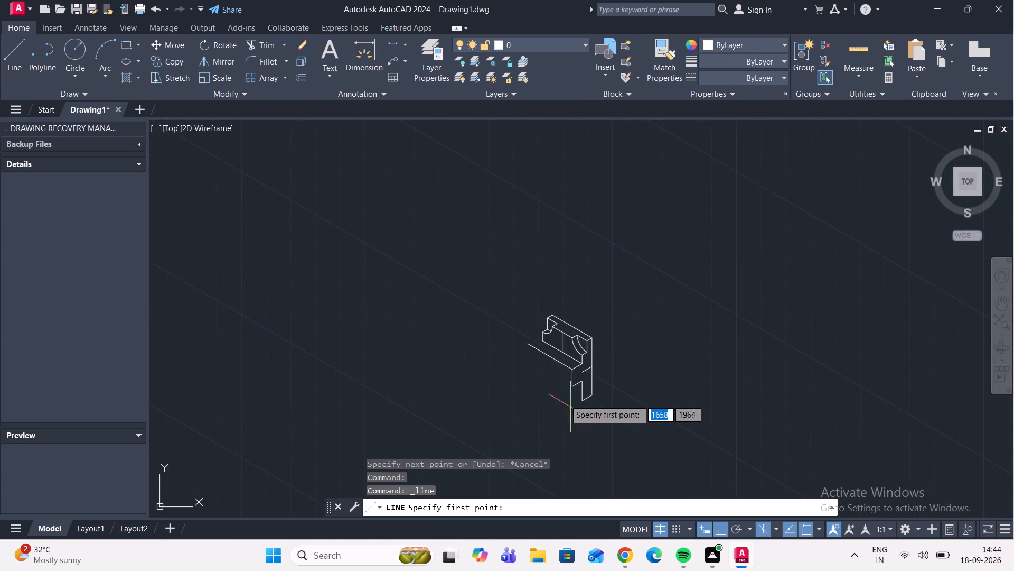
scroll(565, 398, "up", 3)
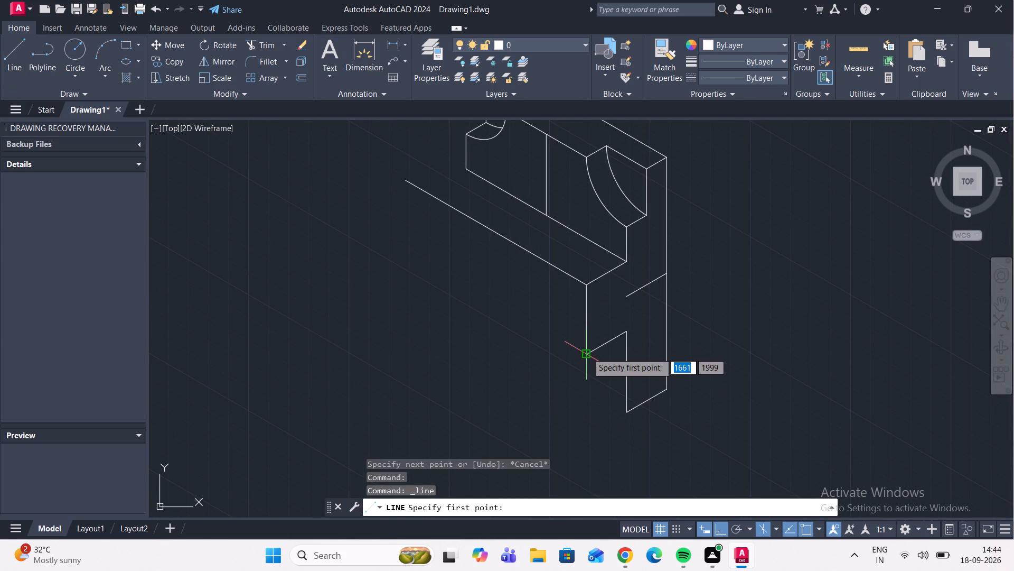
left_click(587, 353)
left_click(333, 244)
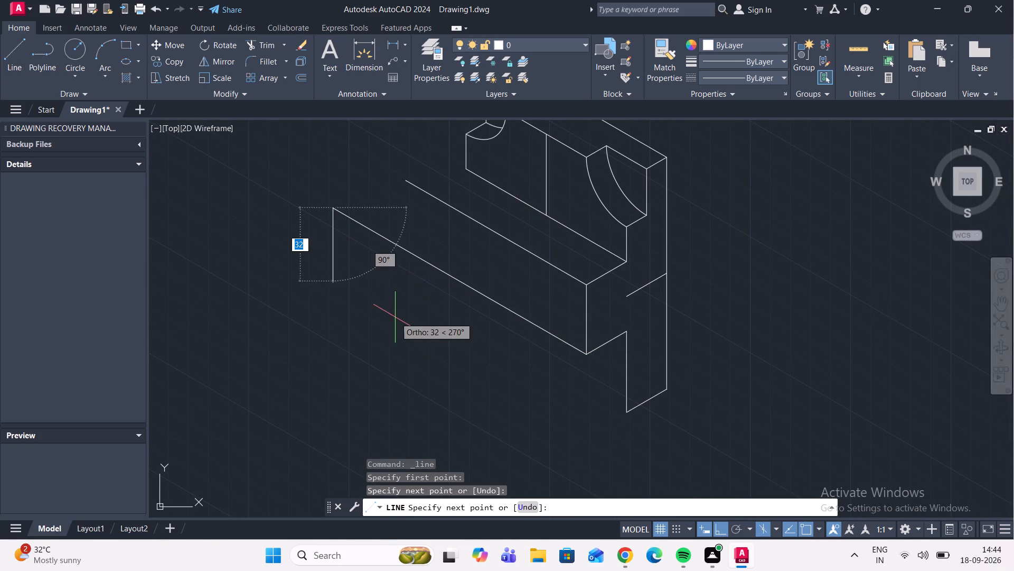
Draw a line at 150° from the lowest corner of the end profile, parallel to the step's long edges.
left_click(11, 57)
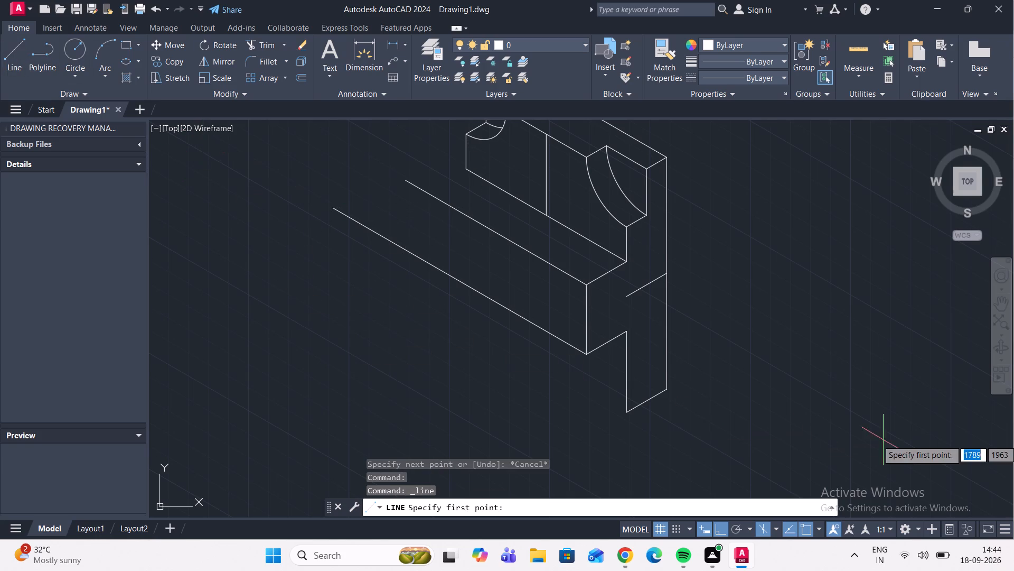
left_click(631, 410)
double_click(488, 377)
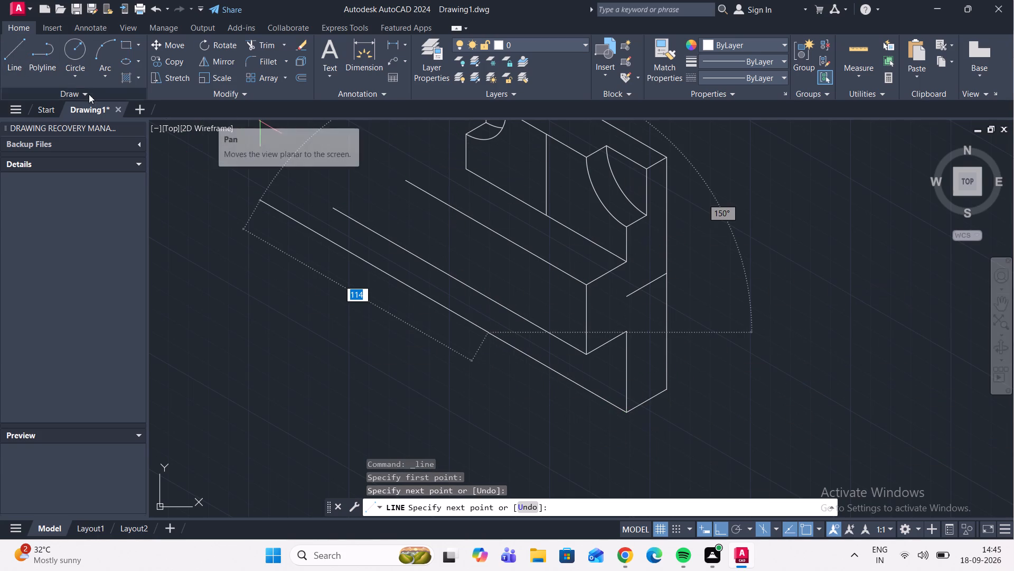
On isoplane Top, draw a line about 26 units long at 210° from the front face's far bottom corner, crossing the step's upper edge.
left_click(17, 58)
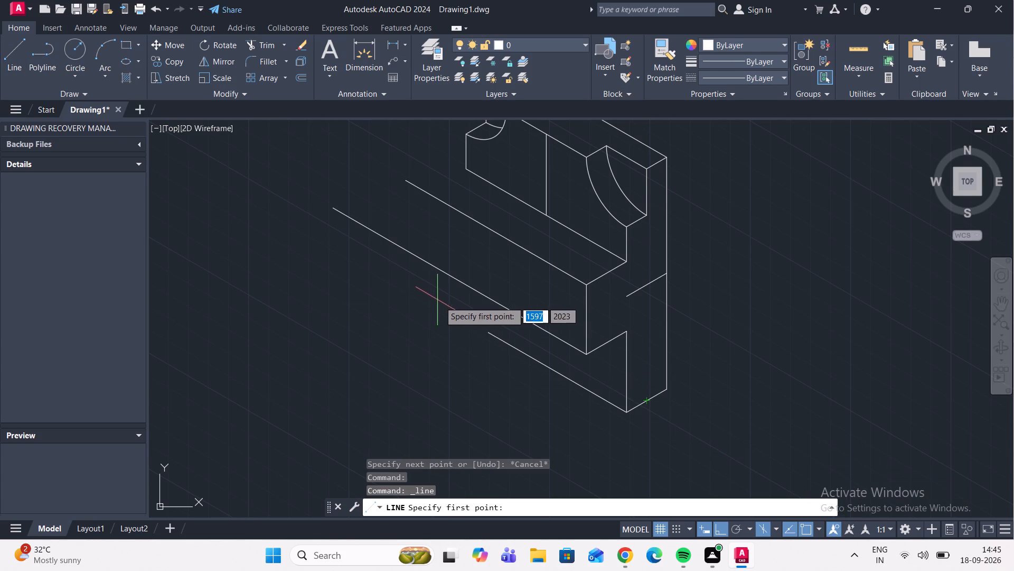
scroll(500, 269, "down", 1)
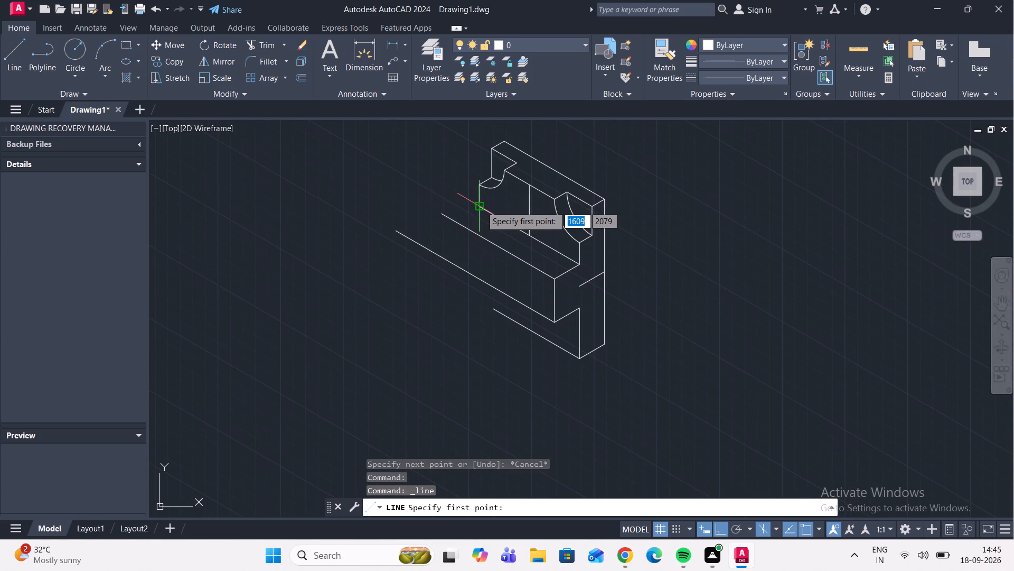
scroll(481, 206, "up", 2)
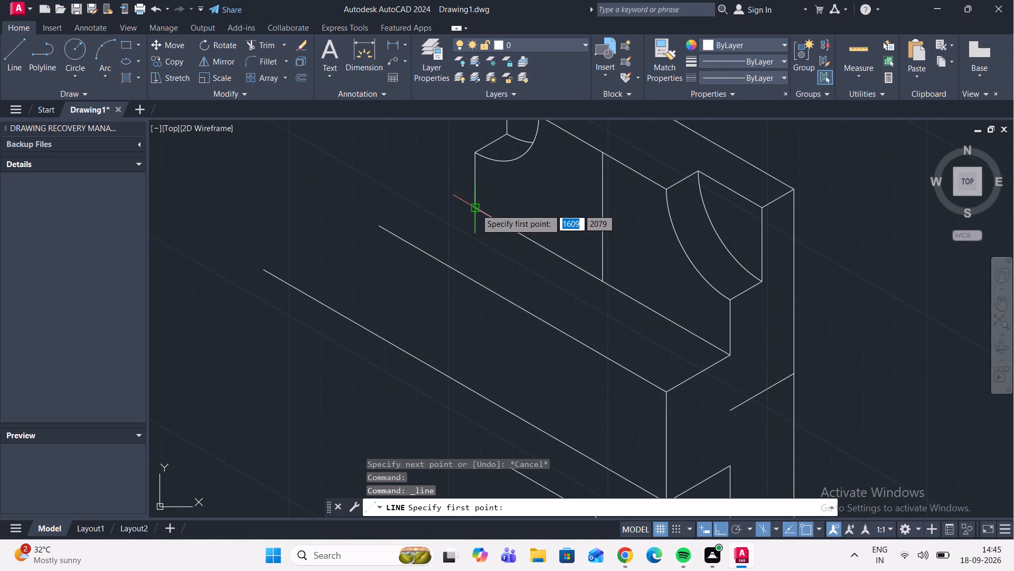
left_click(475, 207)
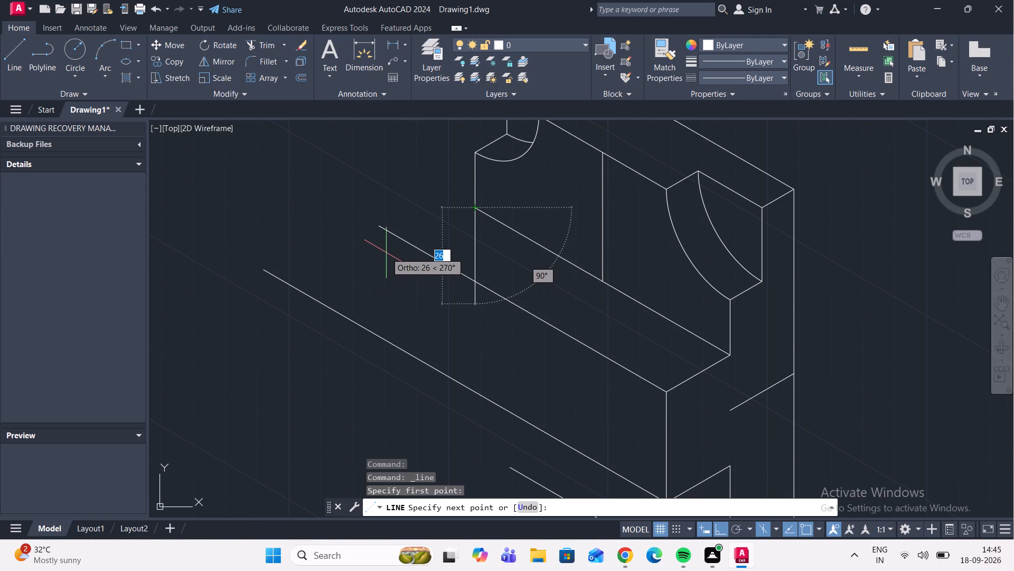
key("F5")
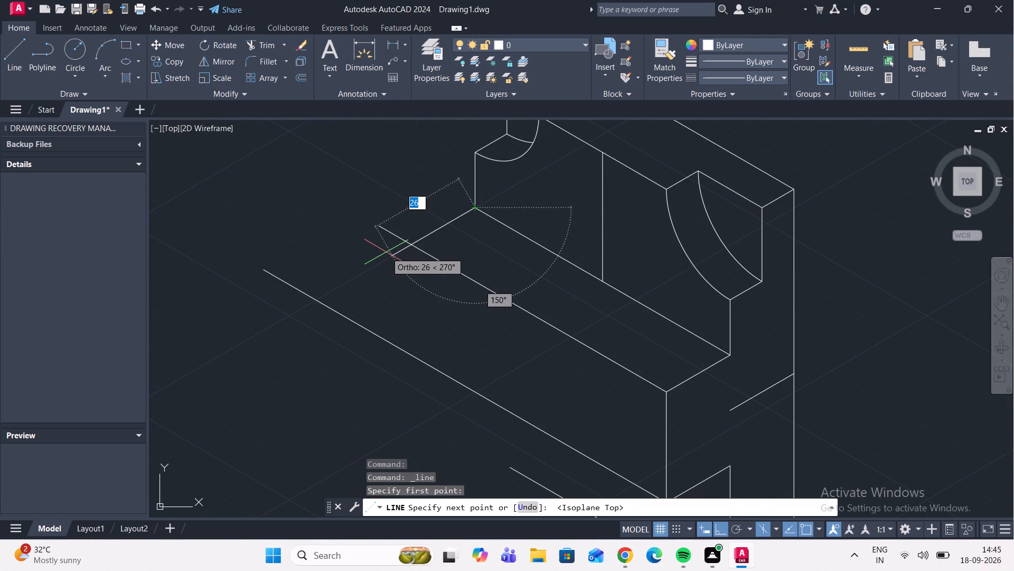
left_click(386, 251)
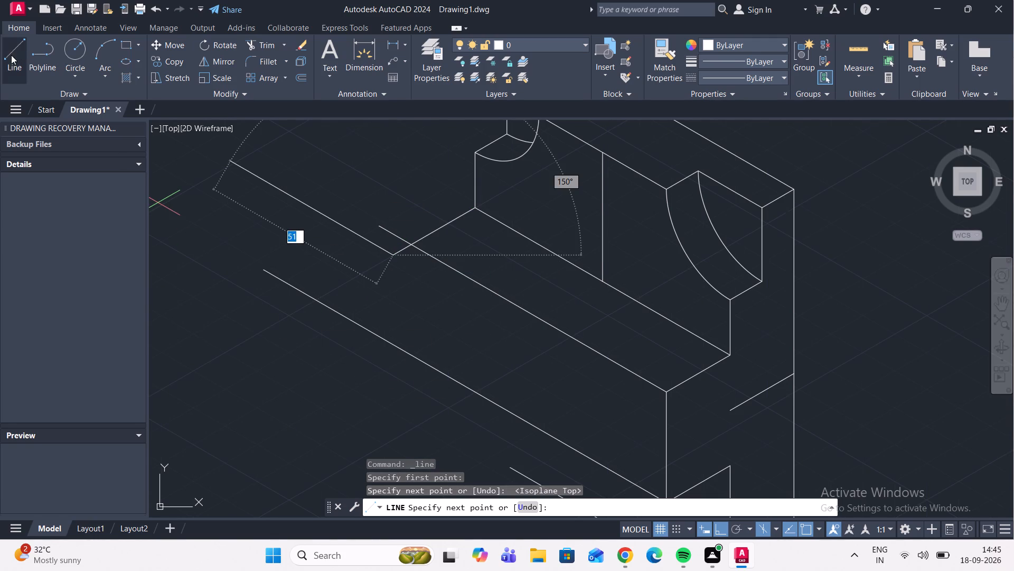
On isoplane Right, draw a vertical line down from that crossing point past the step's lower long edge.
left_click(11, 55)
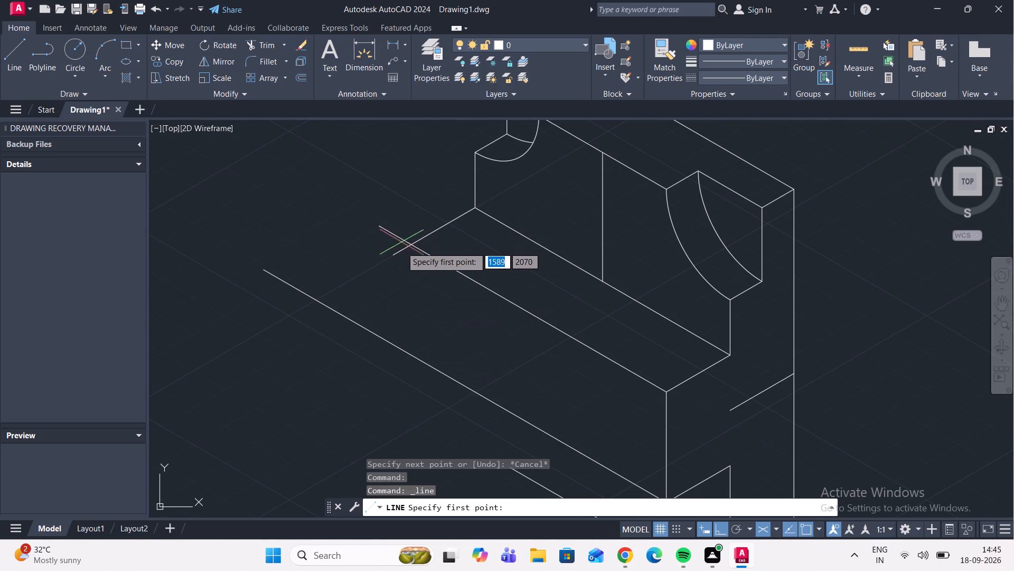
left_click(414, 241)
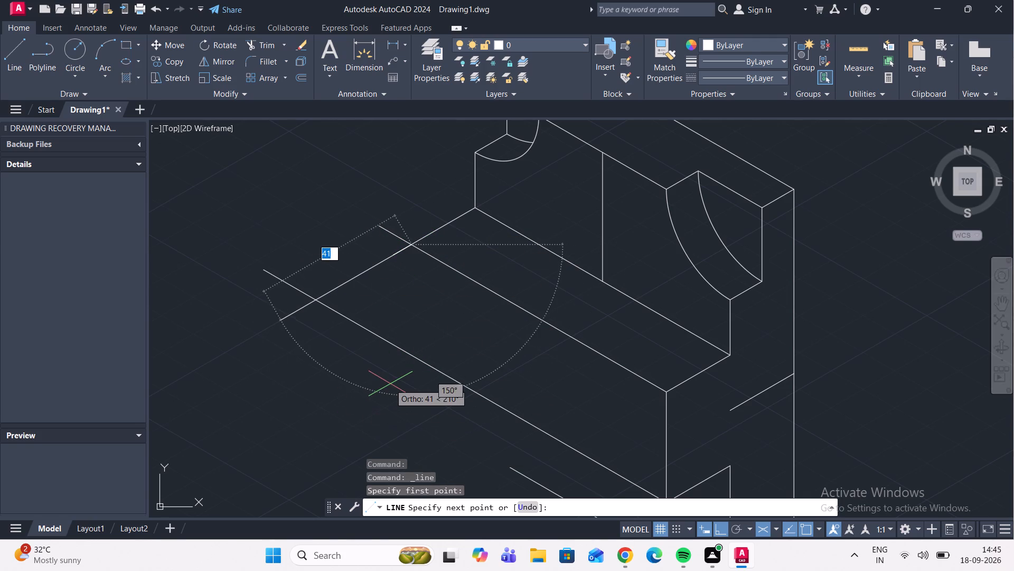
key("F5")
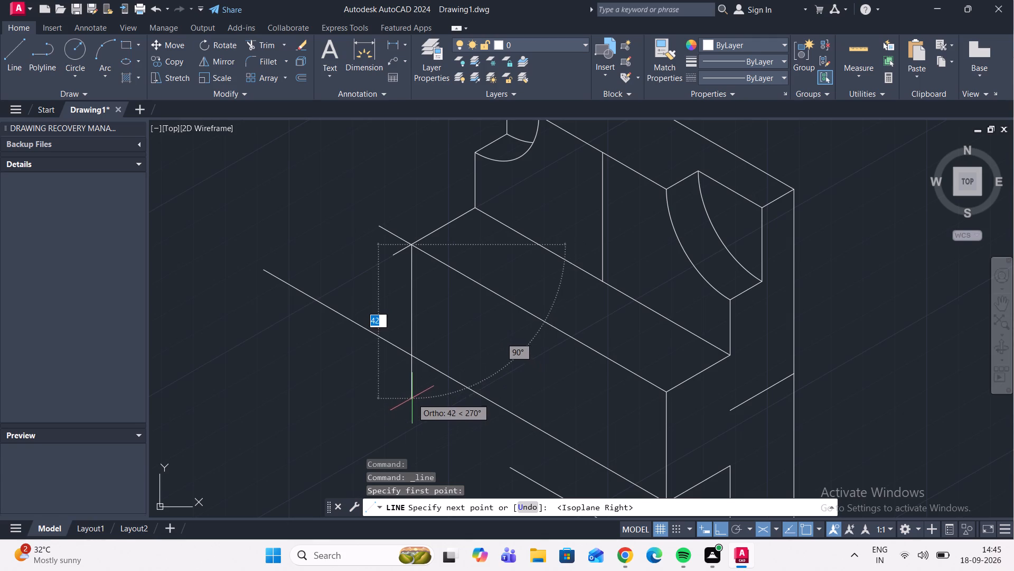
left_click(407, 381)
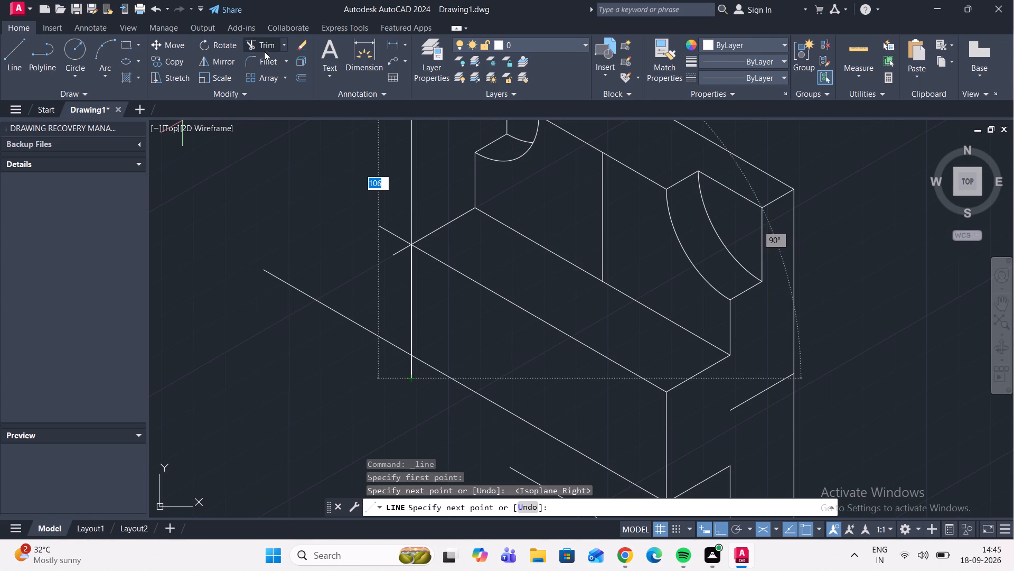
Trim the overhanging ends of the step's upper, lower, side and vertical edges at its far corners.
left_click(264, 51)
left_click(405, 248)
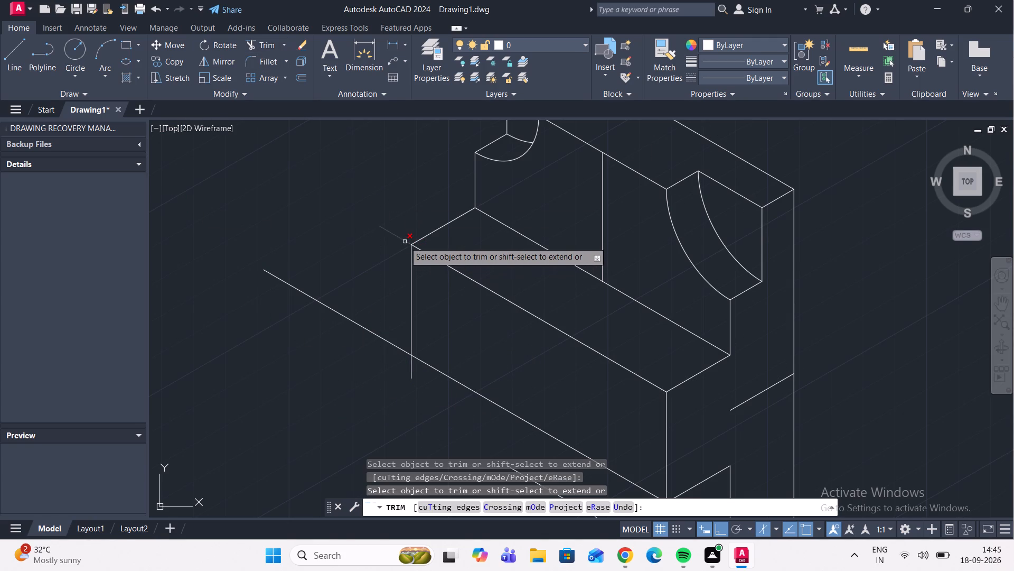
left_click(405, 242)
left_click(368, 330)
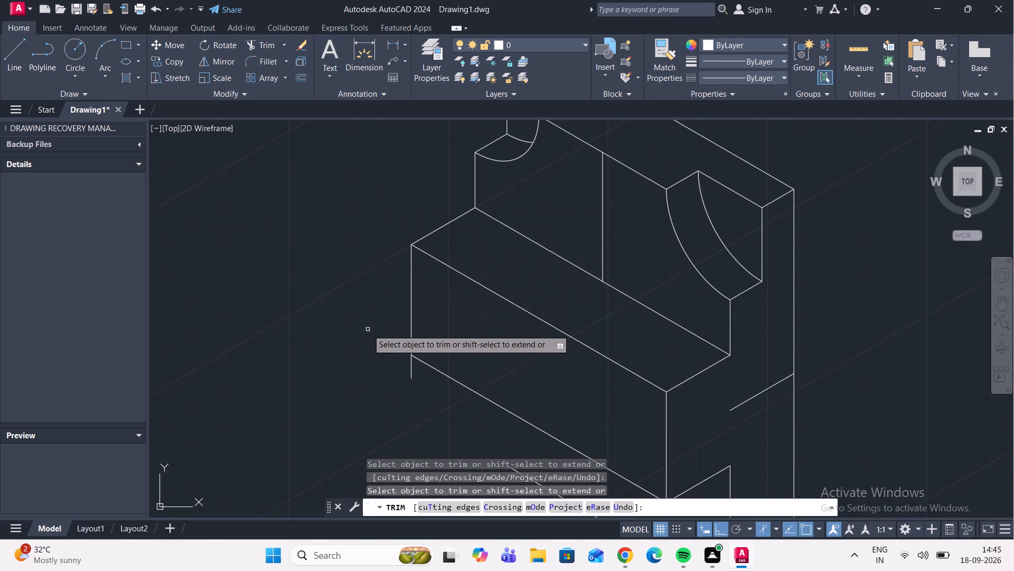
left_click(410, 373)
Remove the loose 210° line from the end face with Trim.
scroll(371, 279, "down", 3)
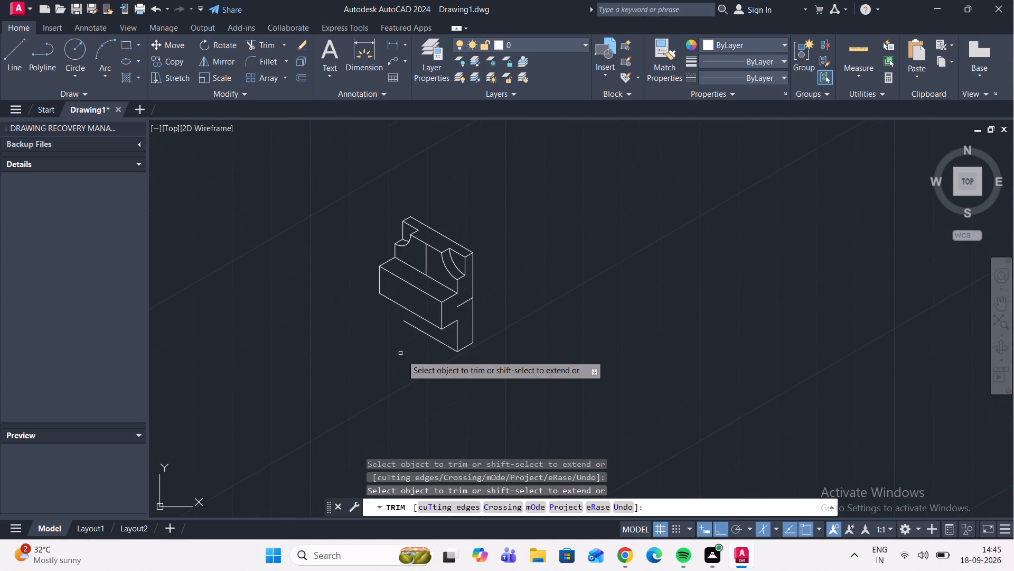
scroll(457, 325, "up", 4)
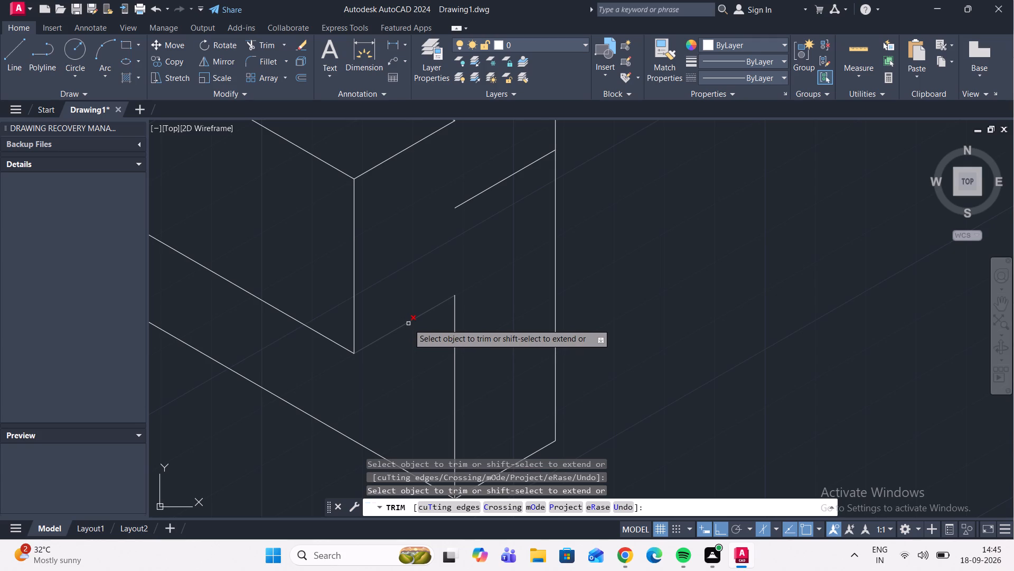
scroll(555, 307, "down", 3)
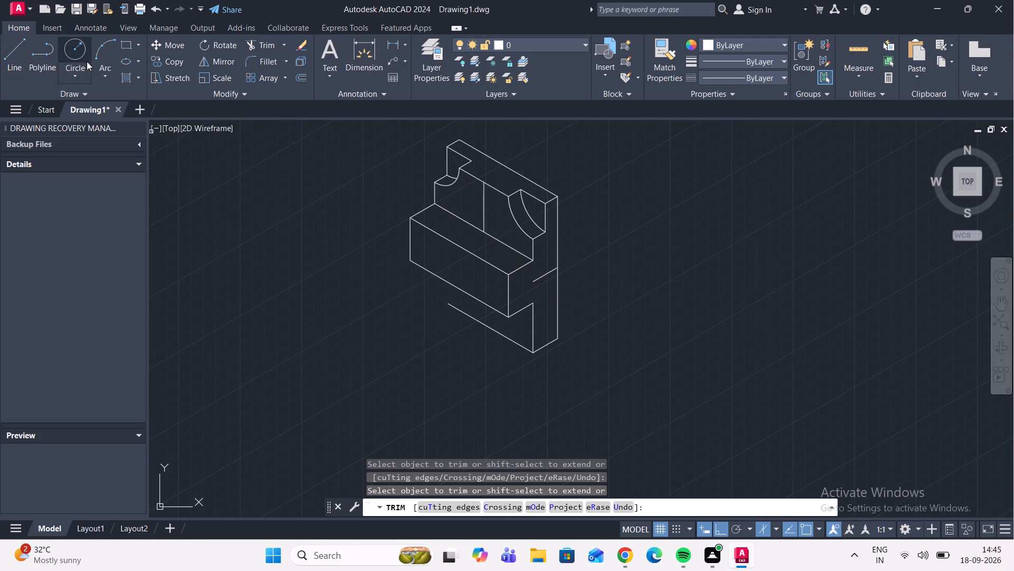
scroll(410, 268, "up", 1)
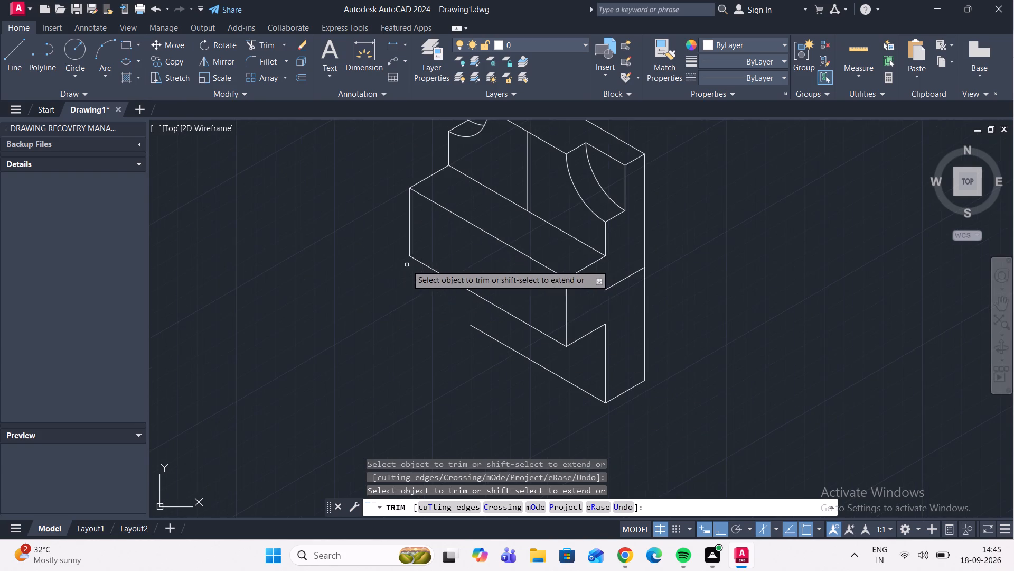
left_click(624, 276)
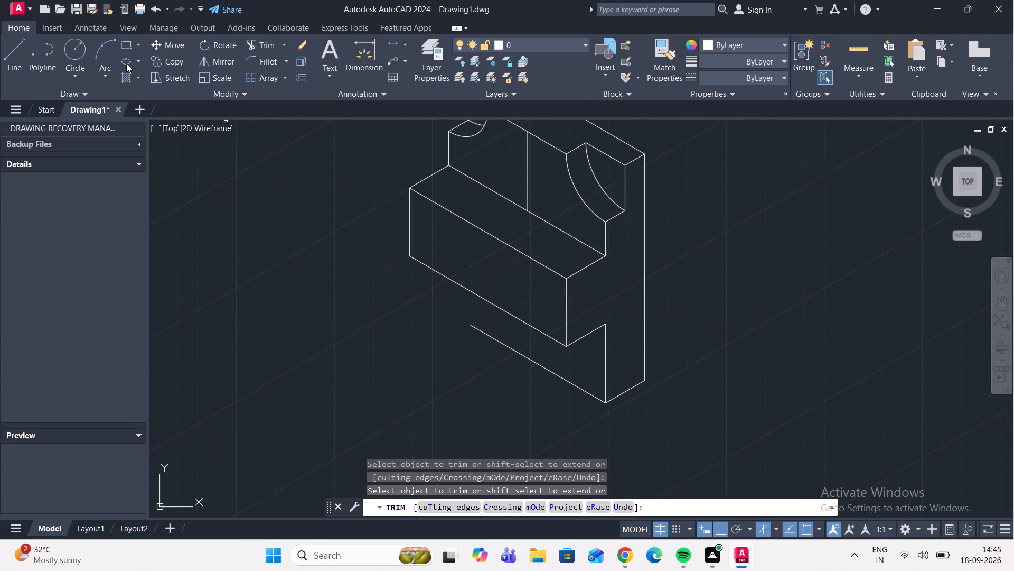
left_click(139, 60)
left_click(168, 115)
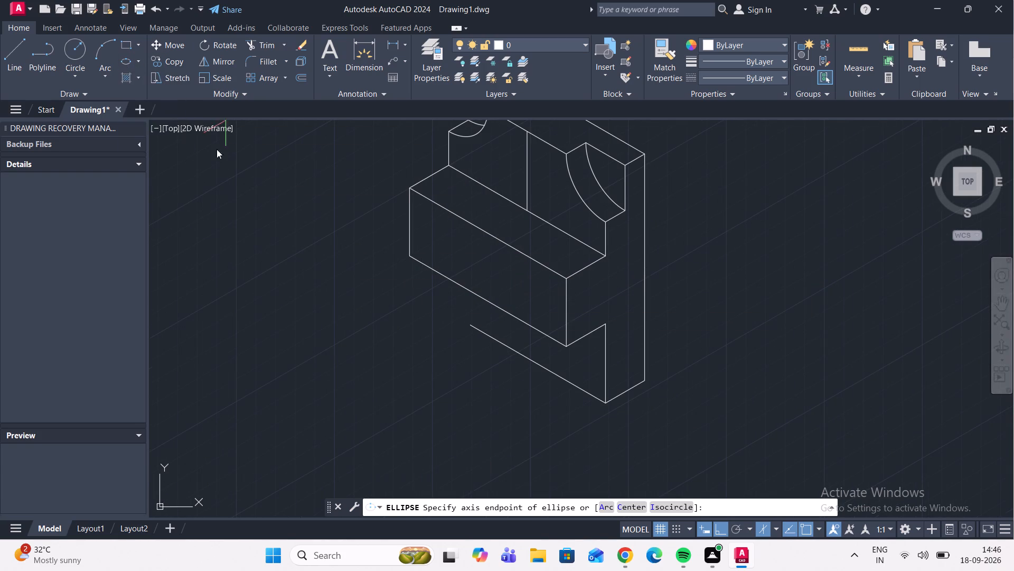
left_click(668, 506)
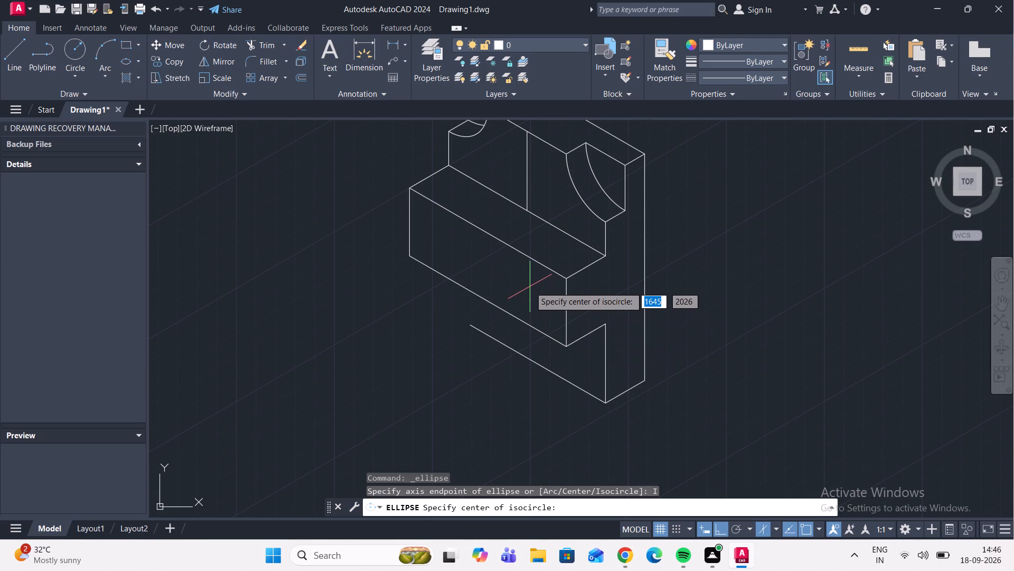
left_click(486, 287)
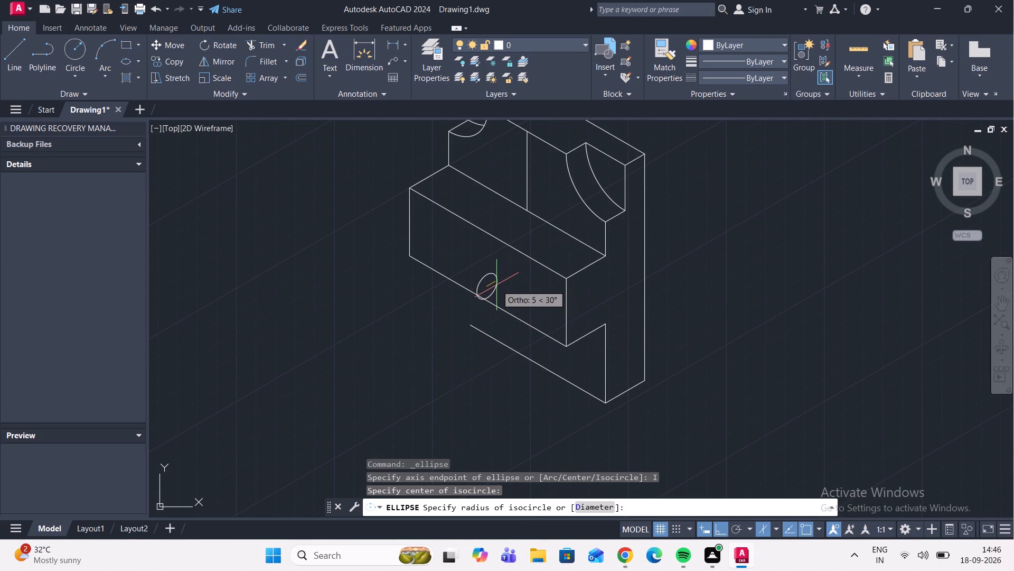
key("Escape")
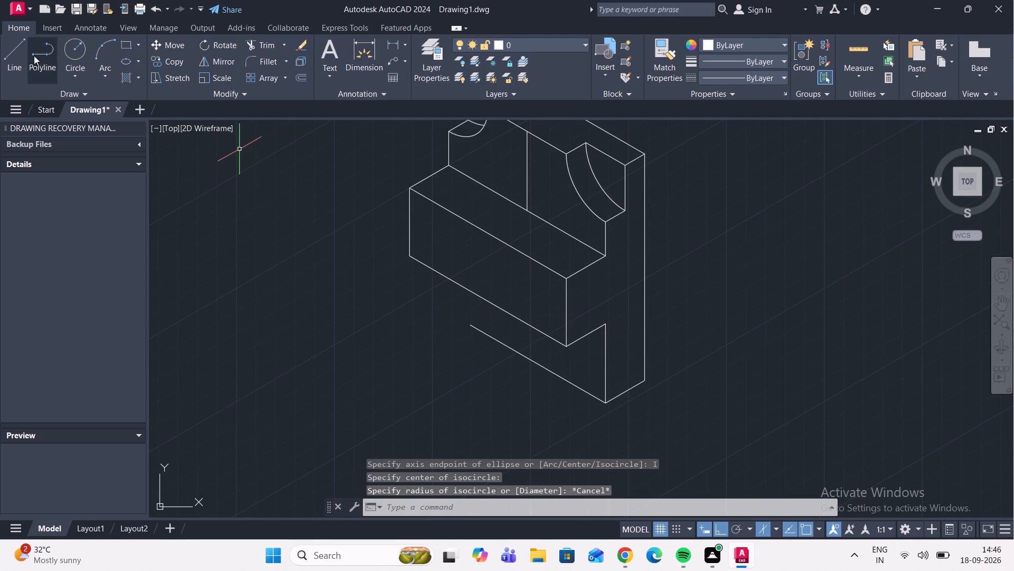
Draw a vertical line on the step's front face from the upper long edge's midpoint to the lower long edge's midpoint.
left_click(26, 53)
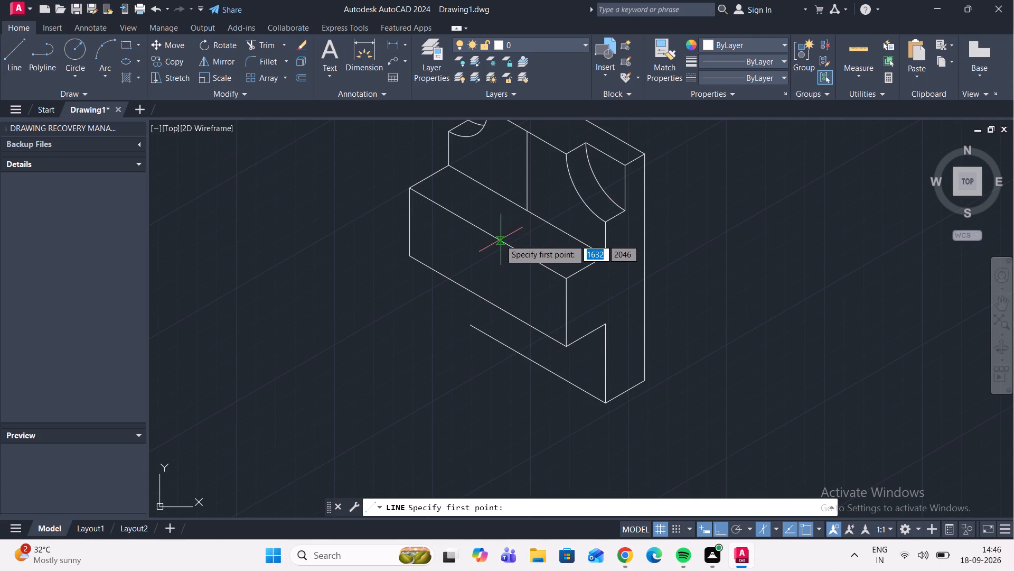
left_click(489, 234)
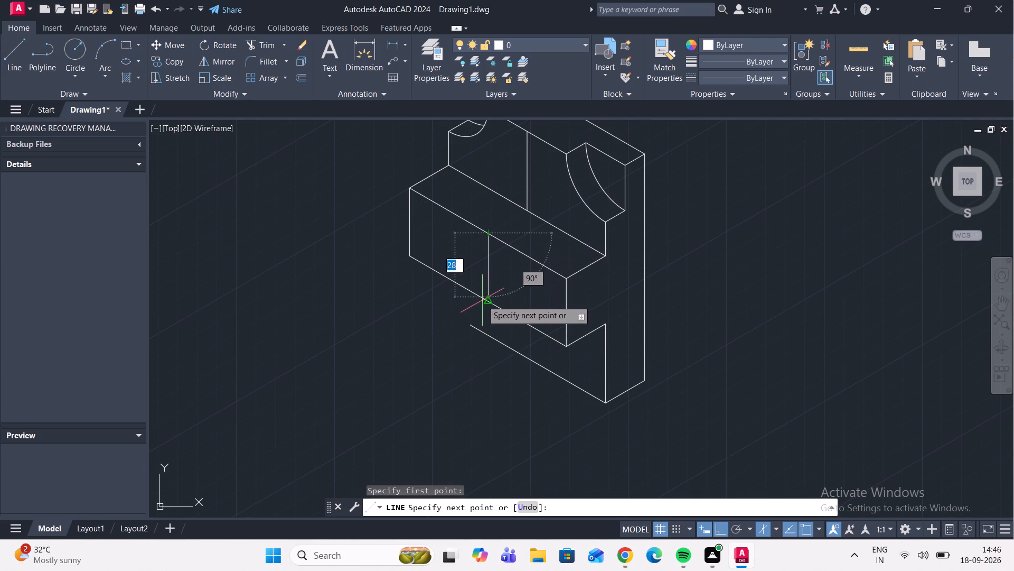
left_click(485, 305)
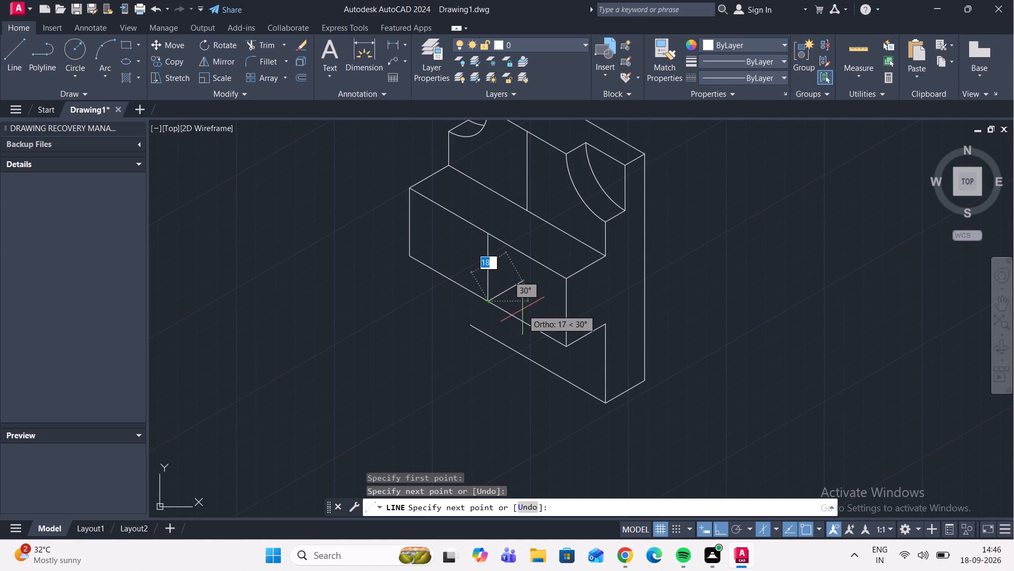
key("Escape")
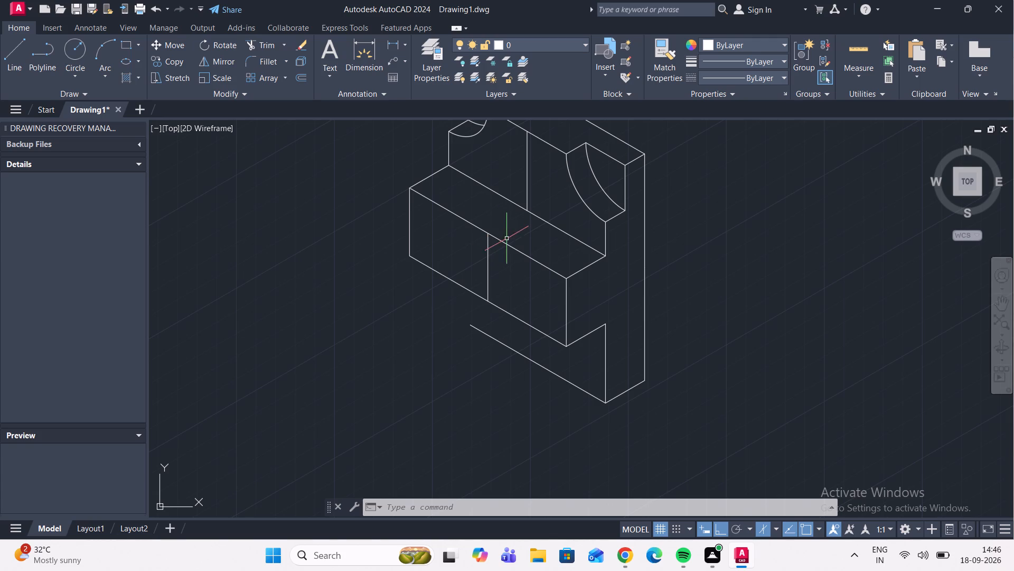
Draw a radius 20 isocircle on isoplane Left, centred on the midpoint of the step front face's vertical line.
left_click(142, 65)
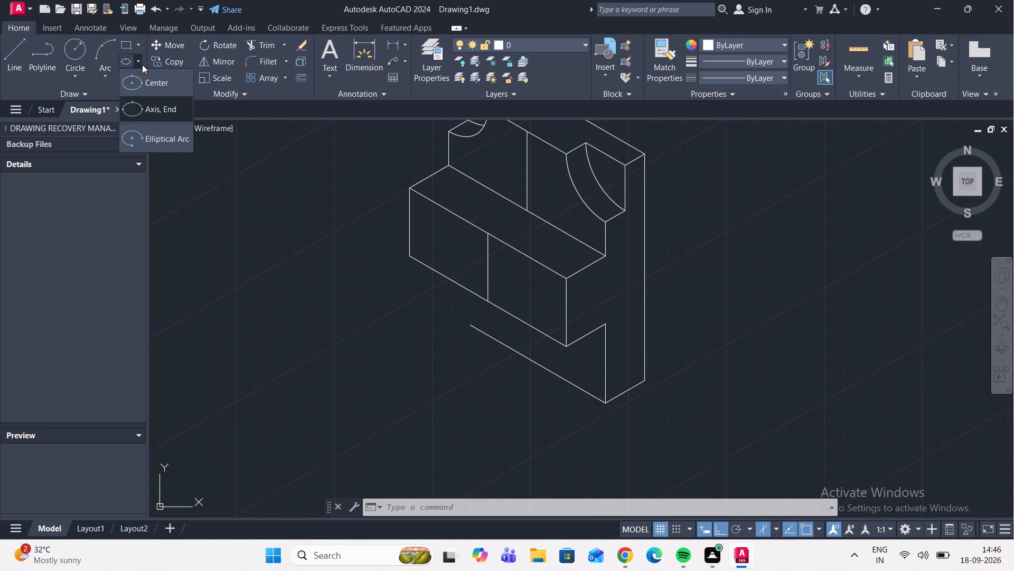
left_click(161, 106)
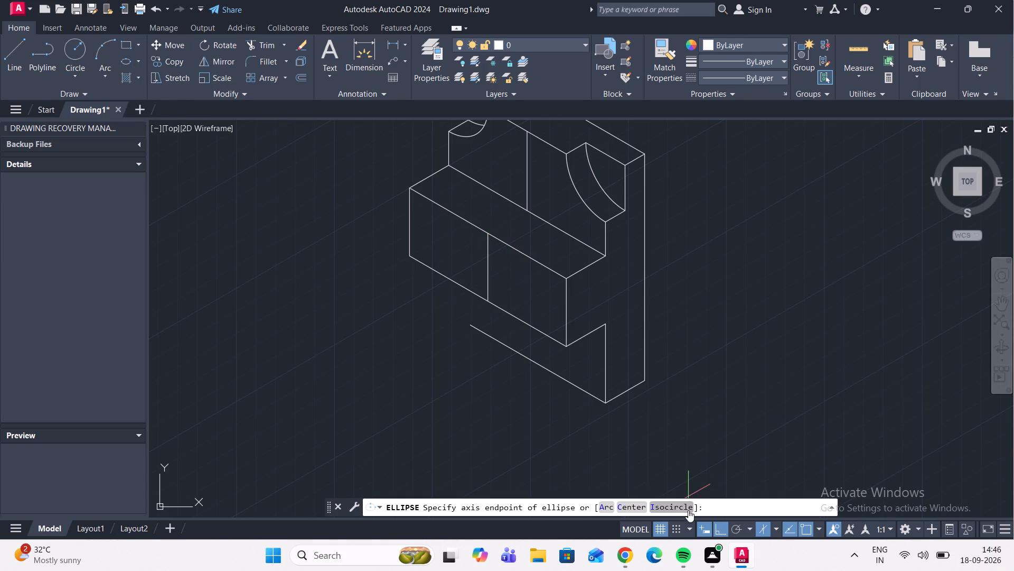
left_click(681, 505)
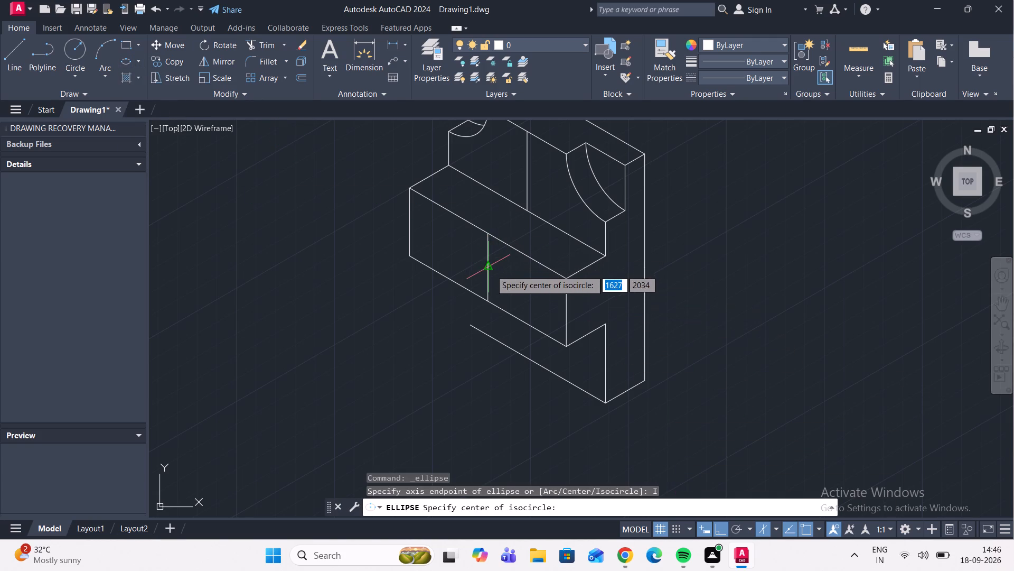
left_click(489, 266)
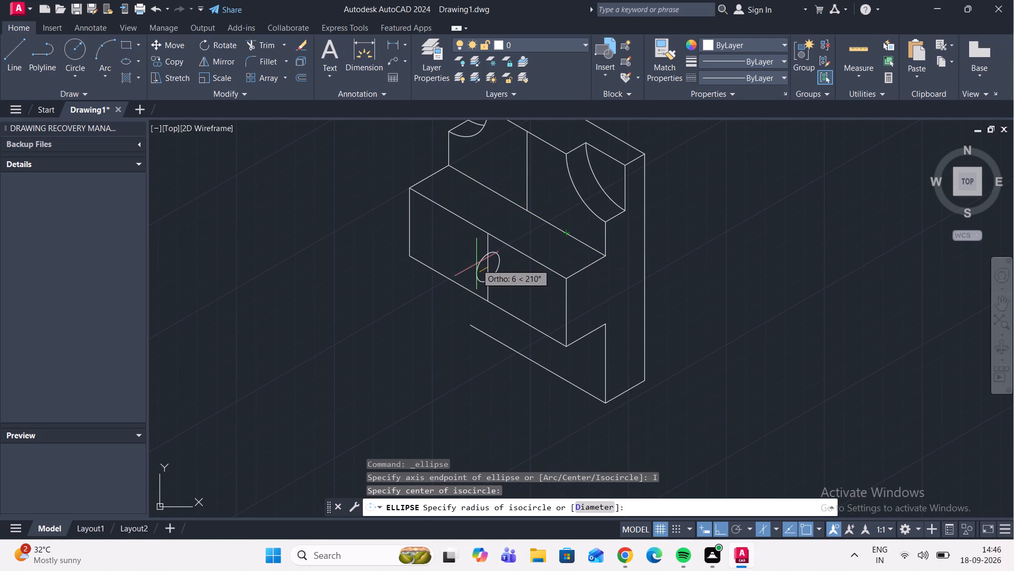
key("F5")
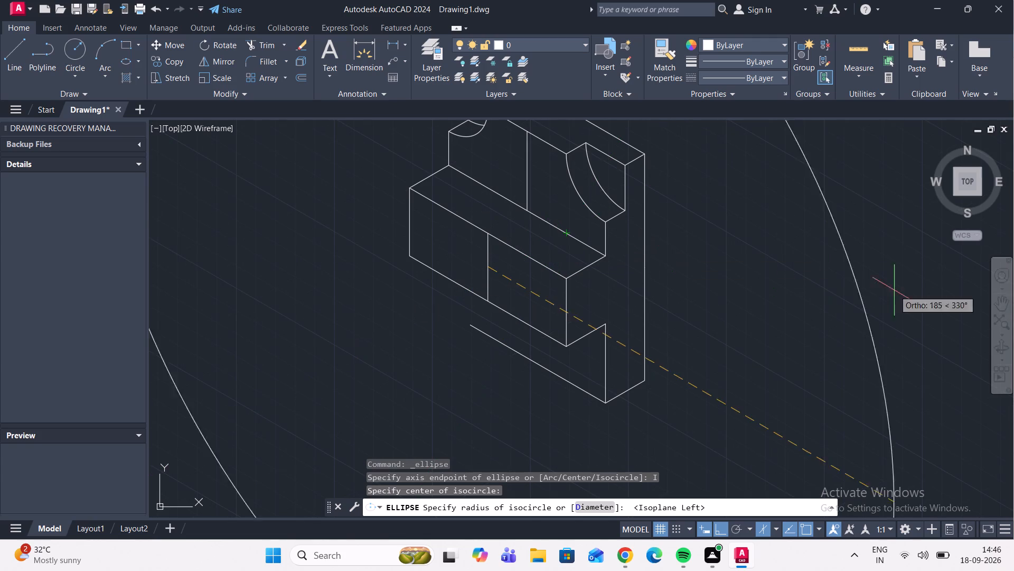
type("20")
key("Return")
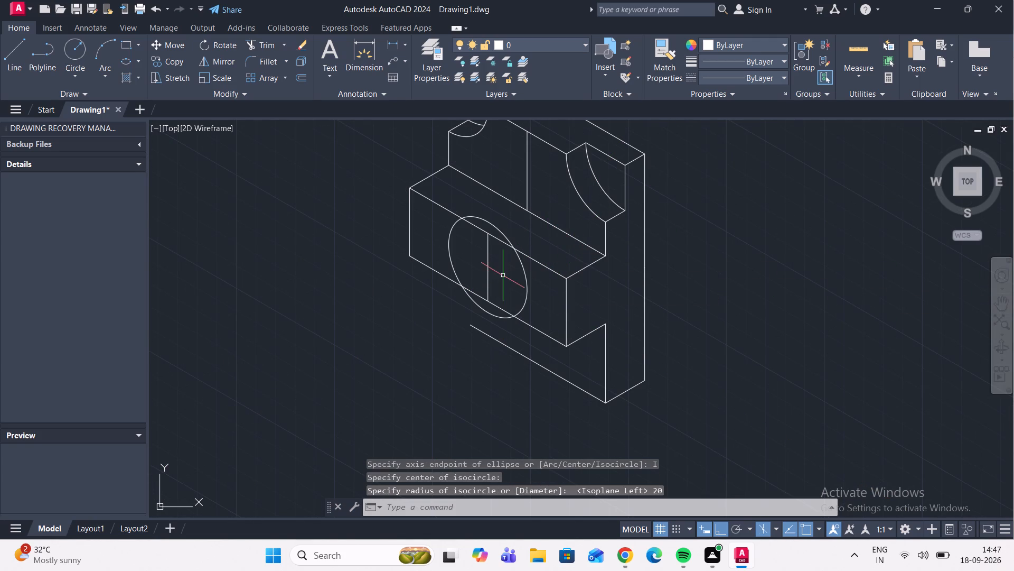
Copy the isocircle from its centre 20 units at 30° on isoplane Top and 40 units at 210°.
scroll(503, 274, "up", 3)
left_click(613, 321)
left_click(525, 270)
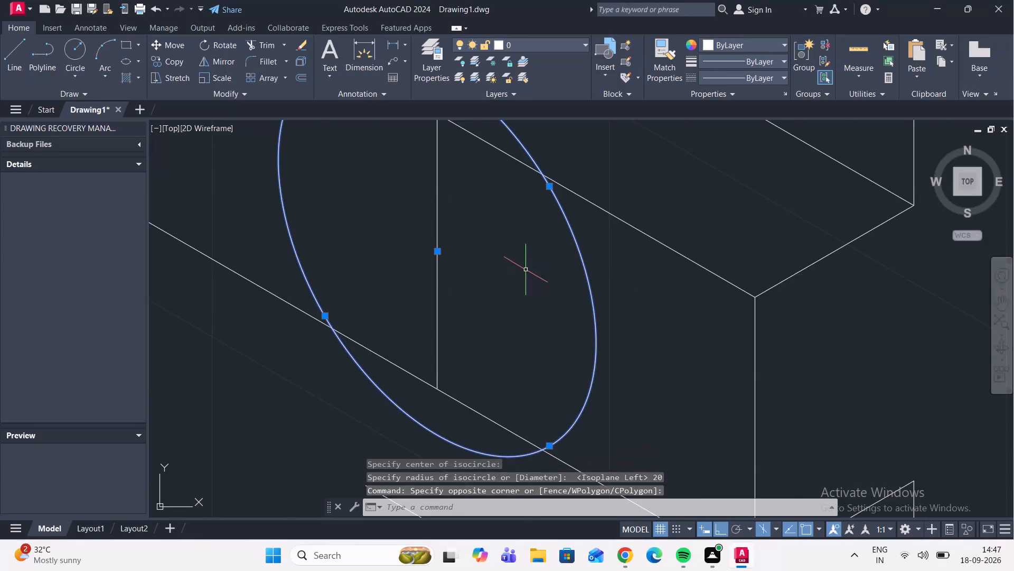
scroll(271, 265, "down", 3)
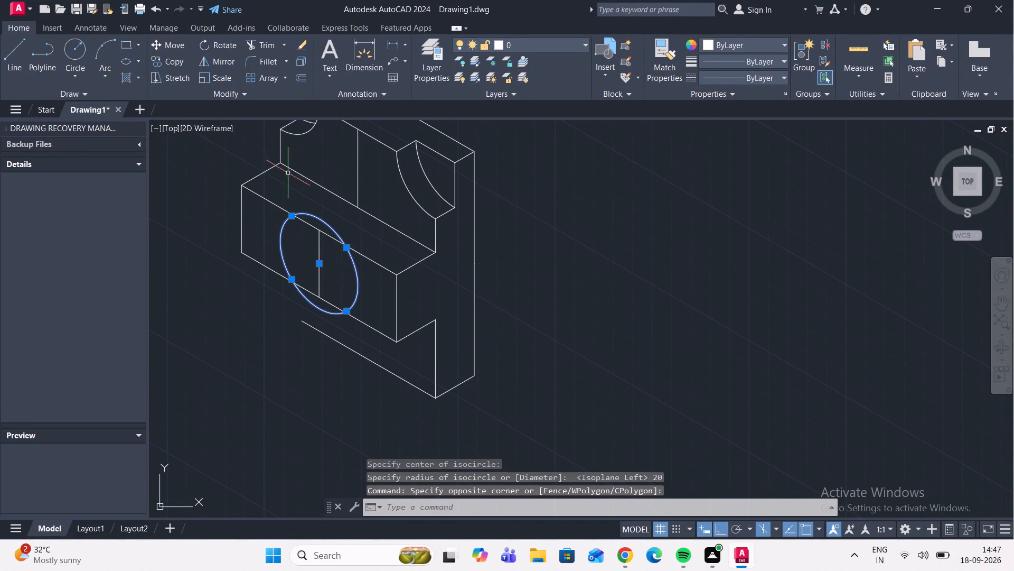
left_click(172, 59)
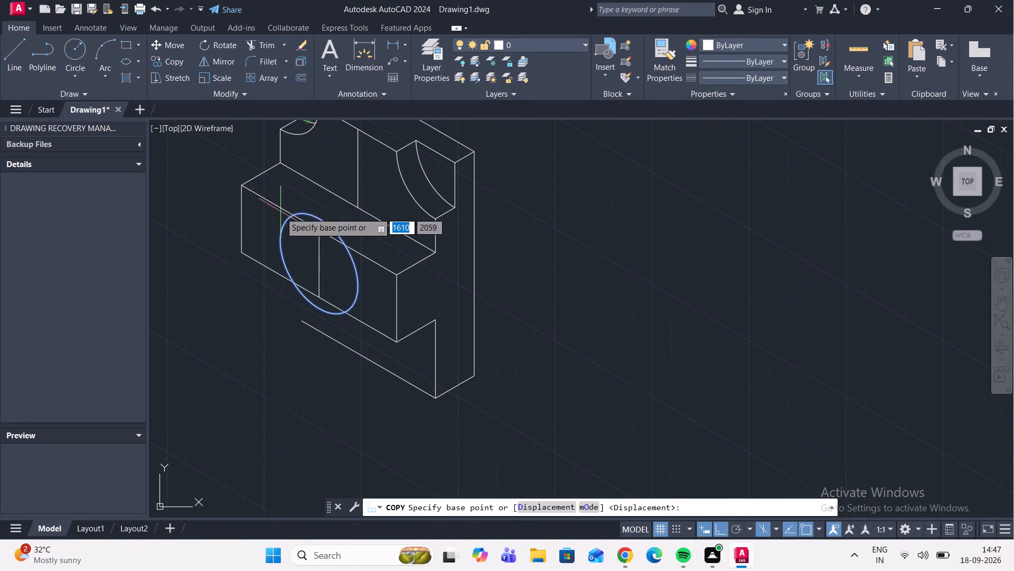
scroll(309, 256, "up", 2)
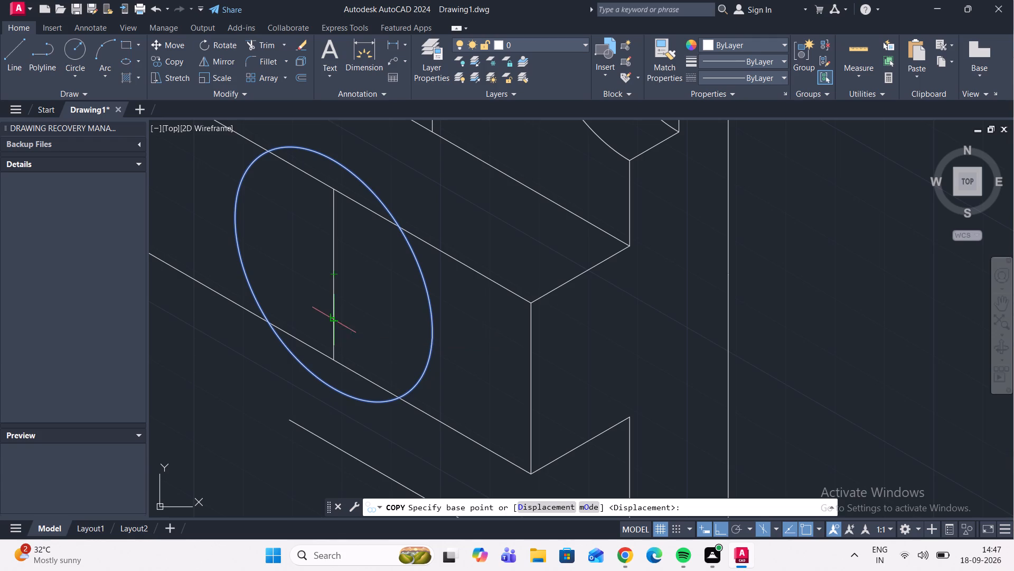
left_click(332, 275)
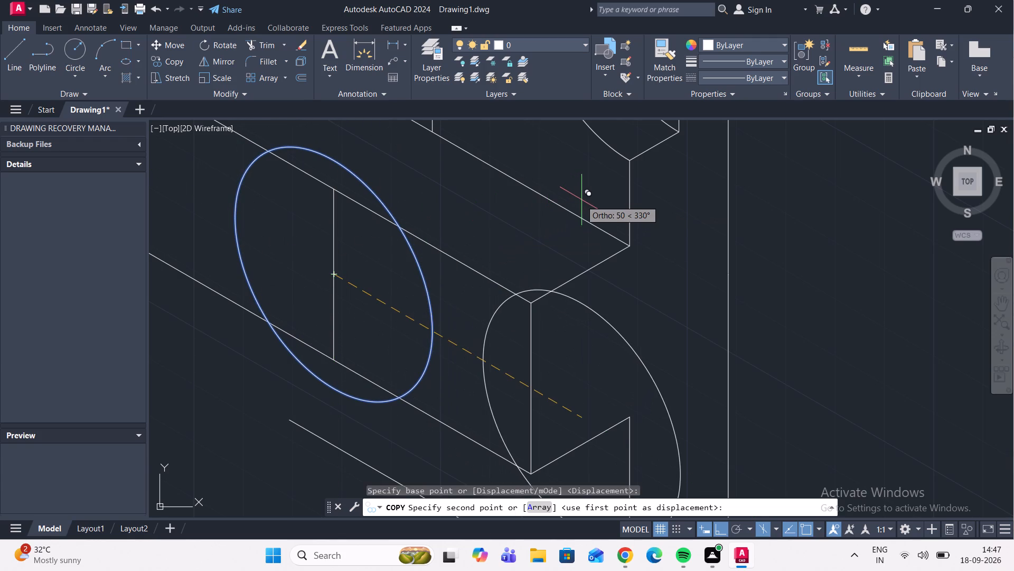
key("F5")
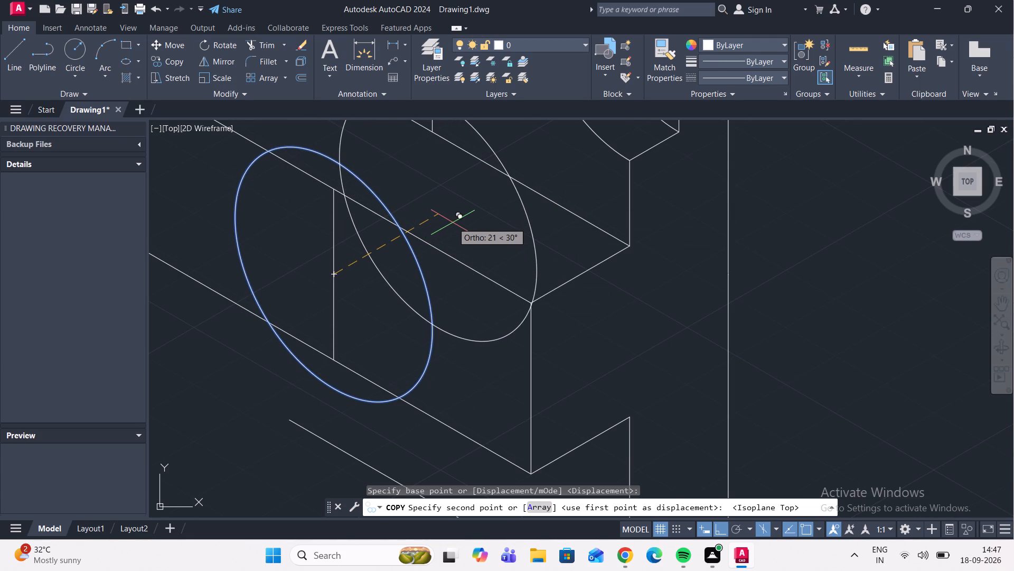
type("20")
key("Return")
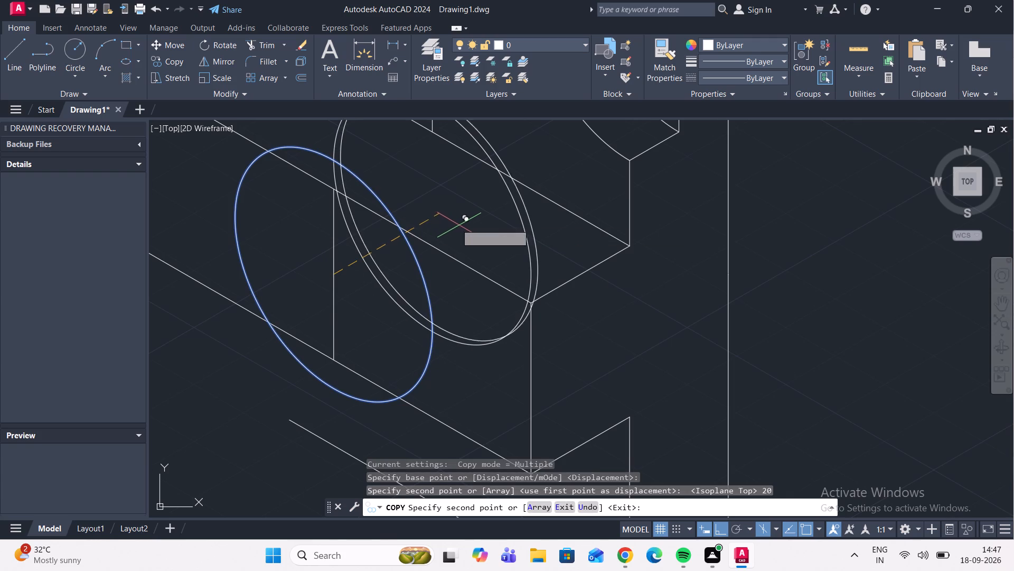
scroll(249, 356, "down", 2)
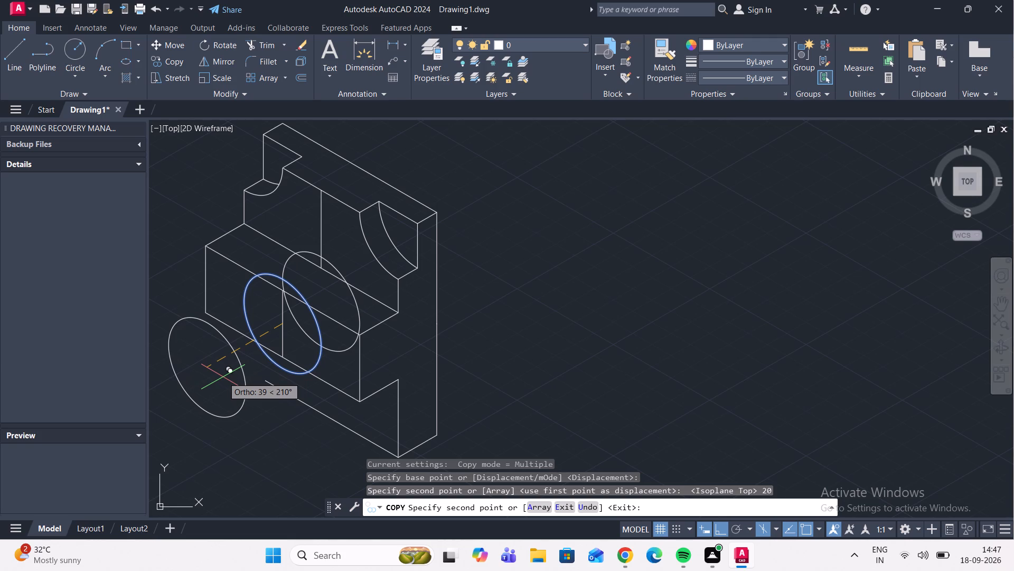
type("40")
key("Return")
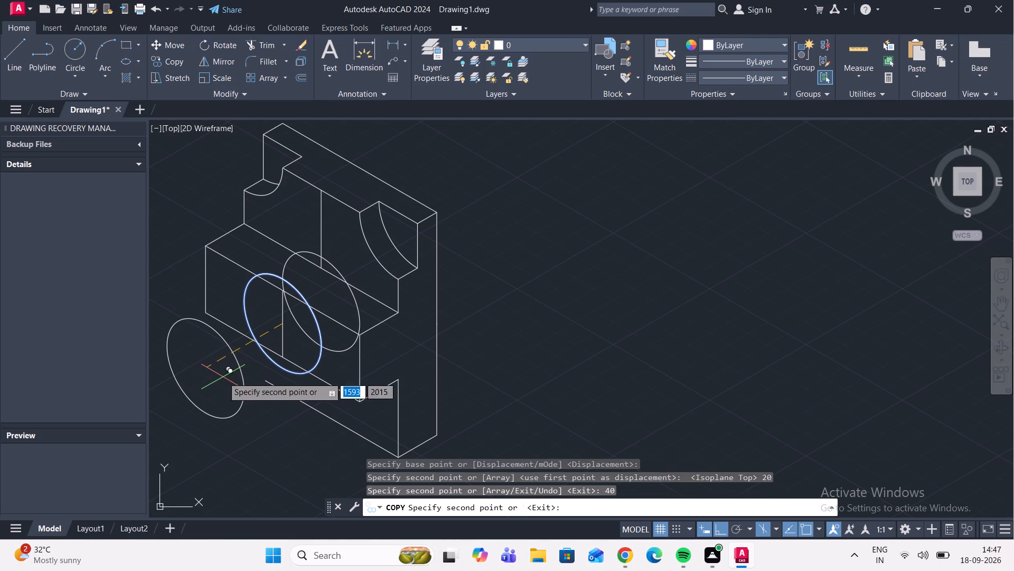
key("Escape")
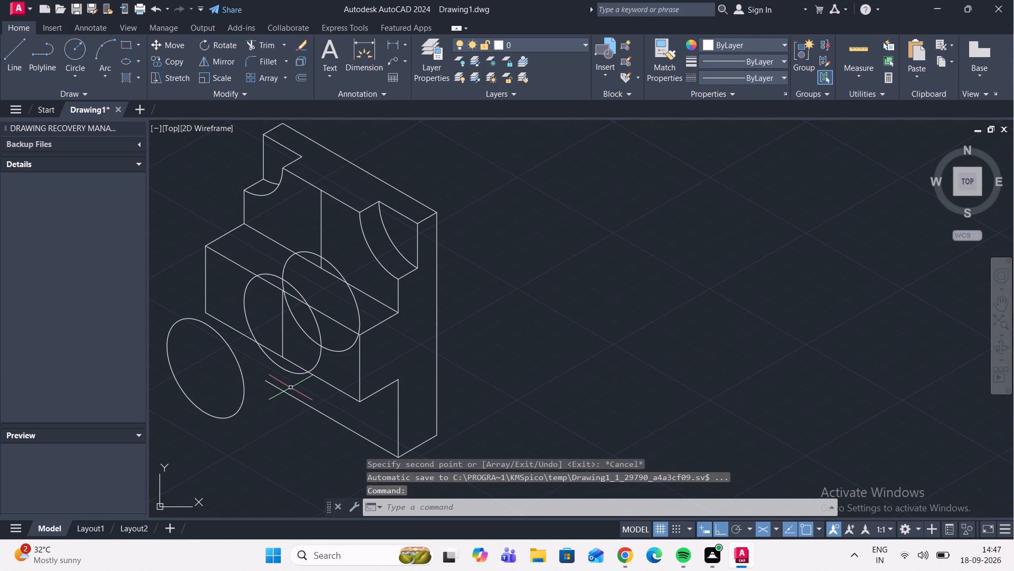
Draw a line about 66 units long at 210° from the rear circle's crossing with the upright centre line to past the front circle's edge.
middle_click_drag(297, 386, 516, 361)
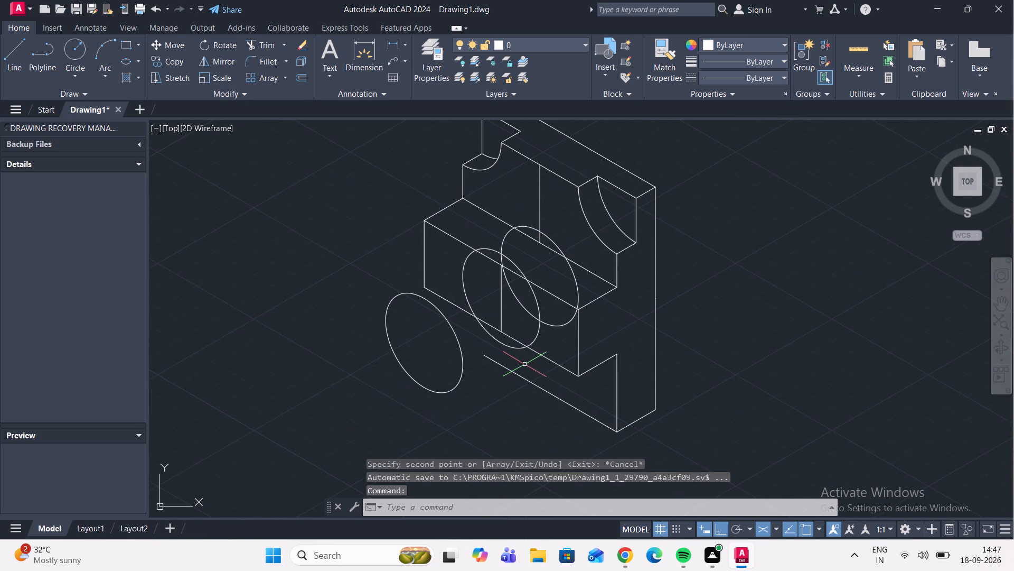
scroll(464, 339, "up", 1)
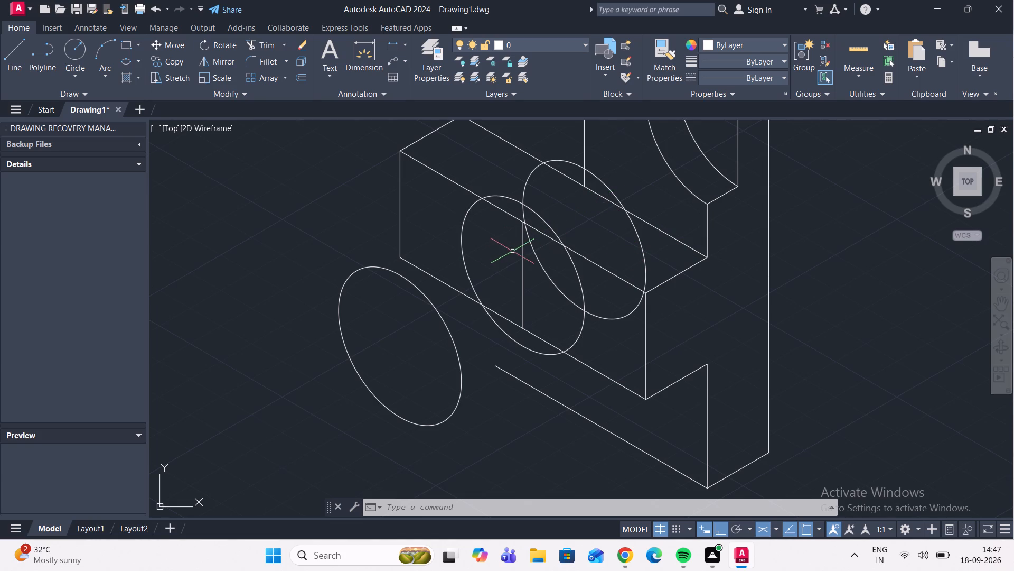
scroll(495, 265, "down", 1)
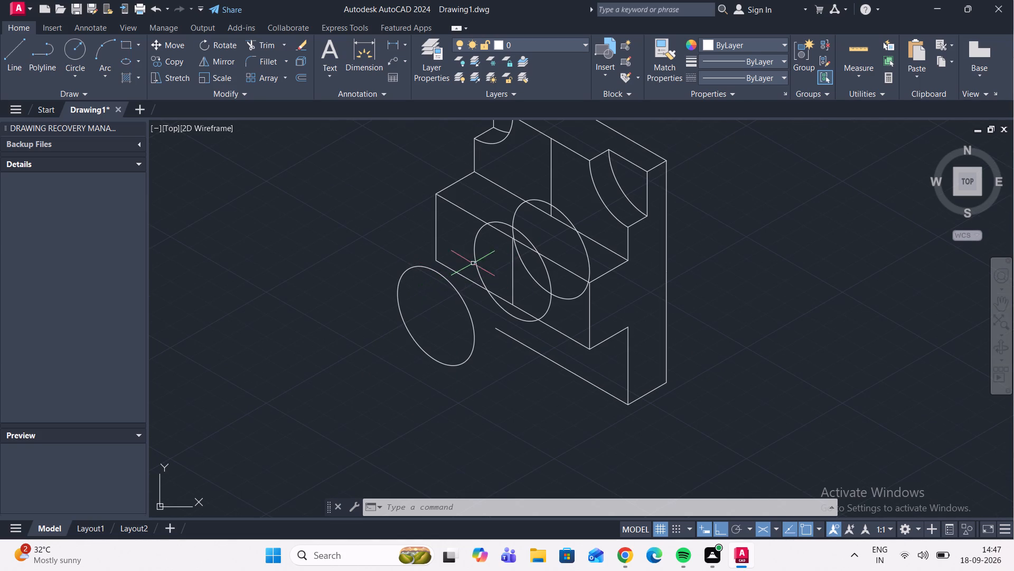
left_click(1, 58)
left_click(18, 60)
scroll(564, 205, "up", 3)
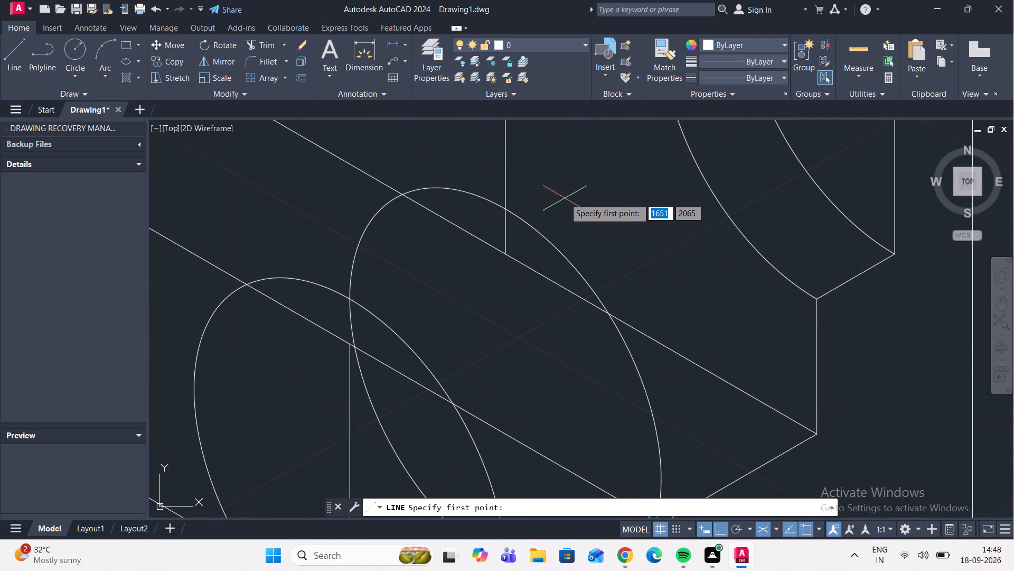
left_click(506, 207)
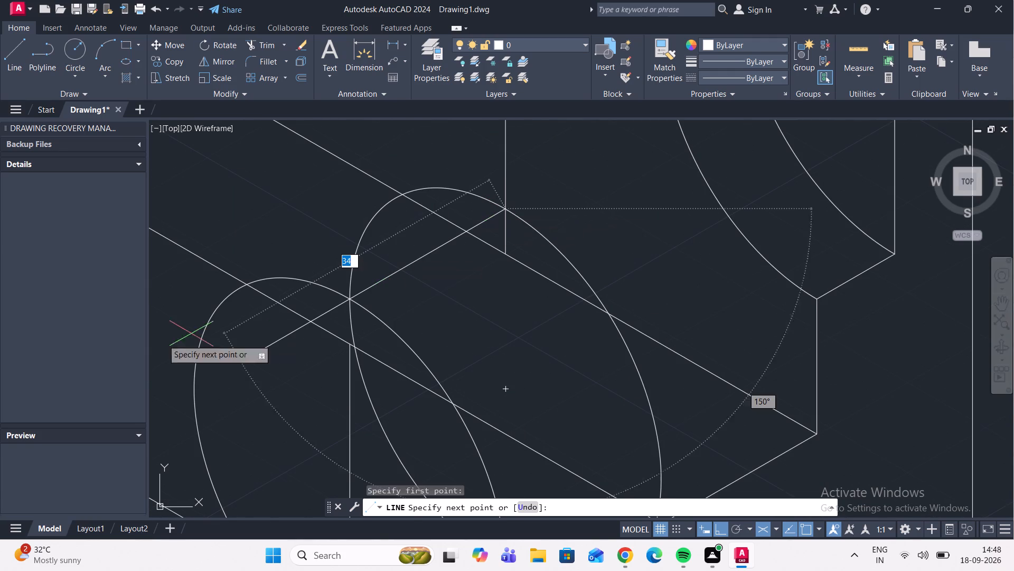
scroll(103, 316, "down", 4)
scroll(306, 295, "down", 3)
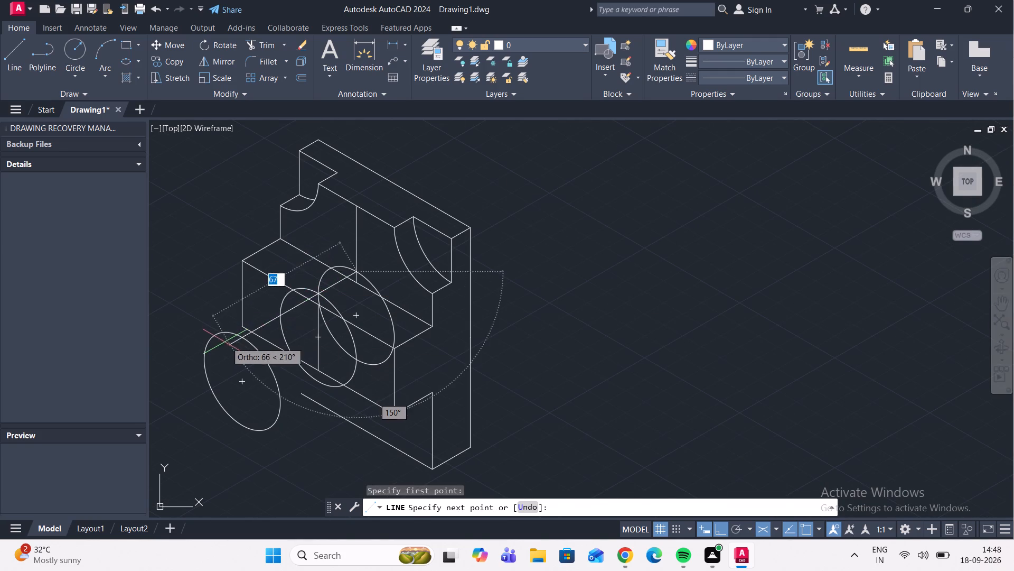
scroll(224, 343, "up", 4)
left_click(237, 342)
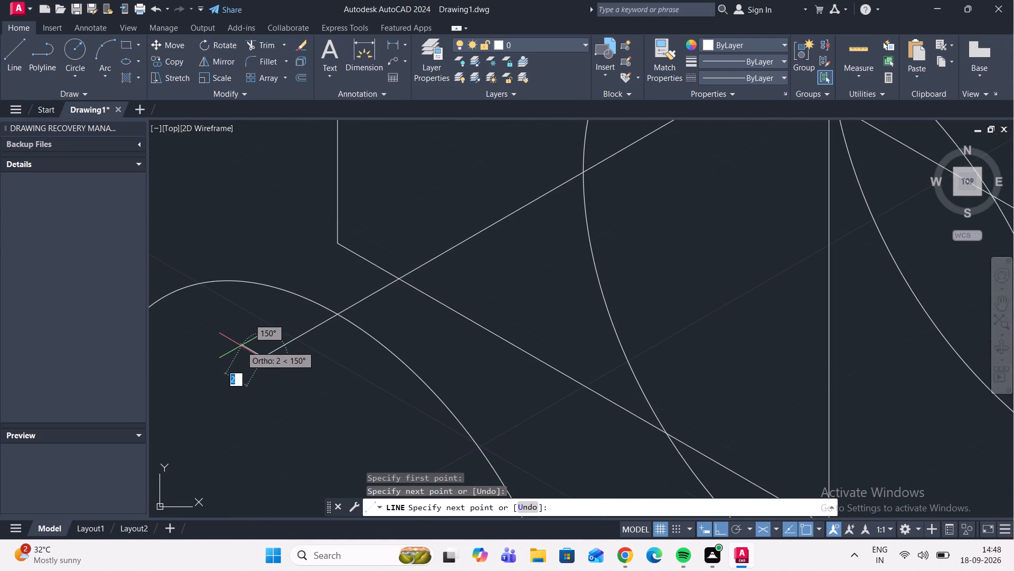
key("Escape")
Copy the 210° line 5 units to each side, at 150° and 330°, from its crossing with the front circle.
scroll(334, 333, "down", 2)
scroll(350, 318, "up", 2)
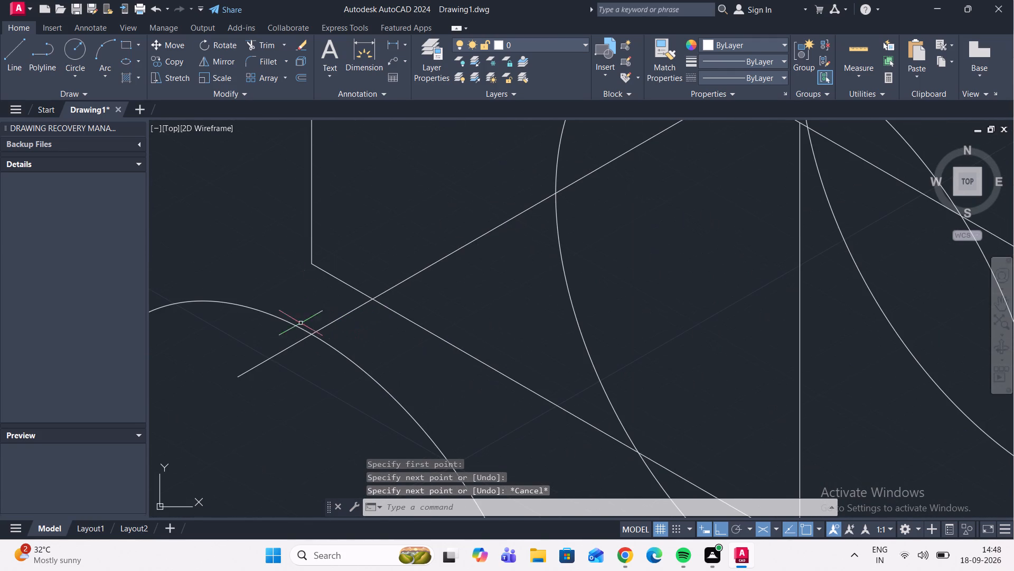
left_click_drag(392, 346, 390, 342)
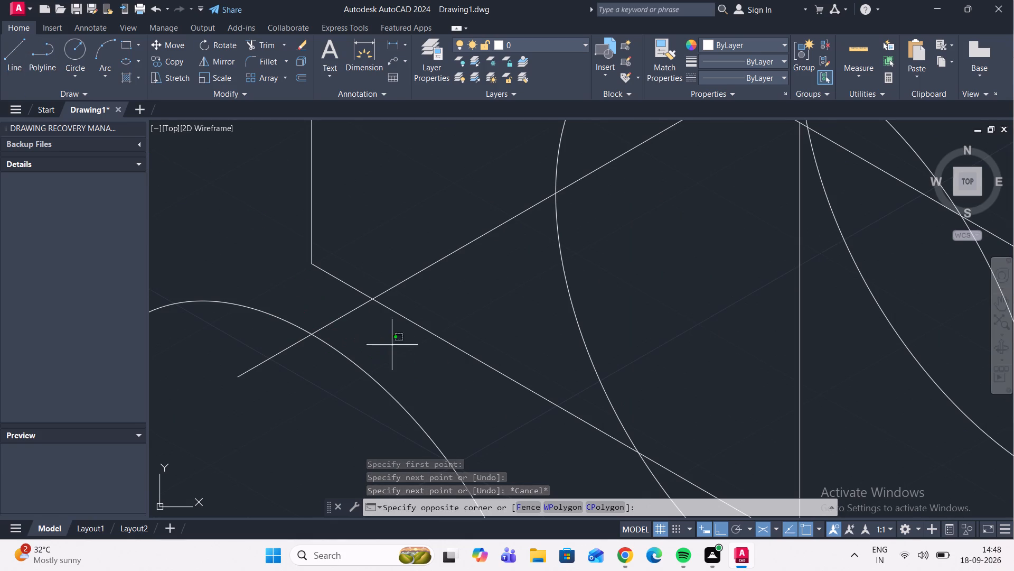
left_click_drag(390, 342, 377, 331)
scroll(344, 319, "down", 2)
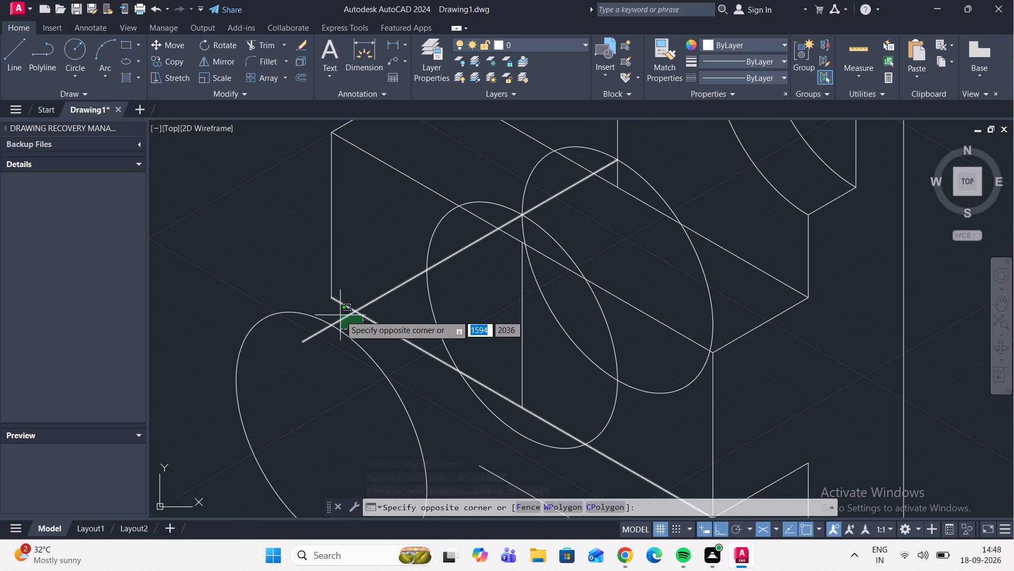
left_click(342, 324)
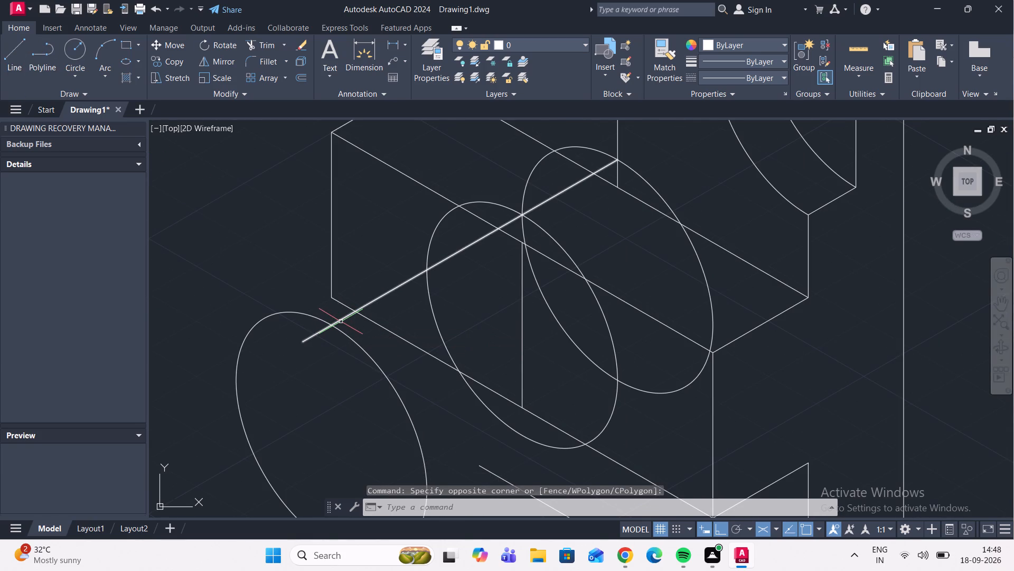
left_click(341, 321)
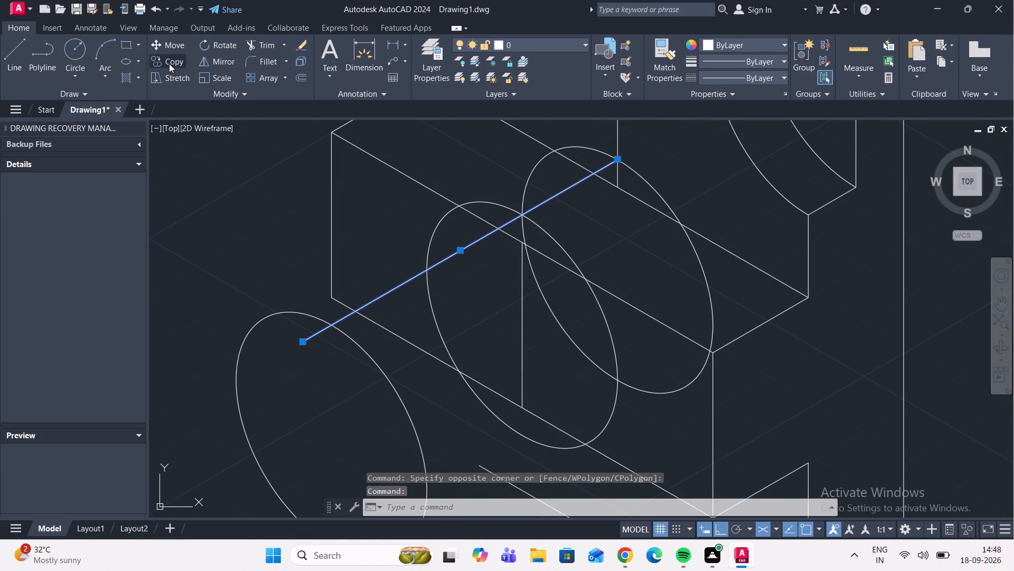
left_click(169, 63)
scroll(311, 322, "up", 3)
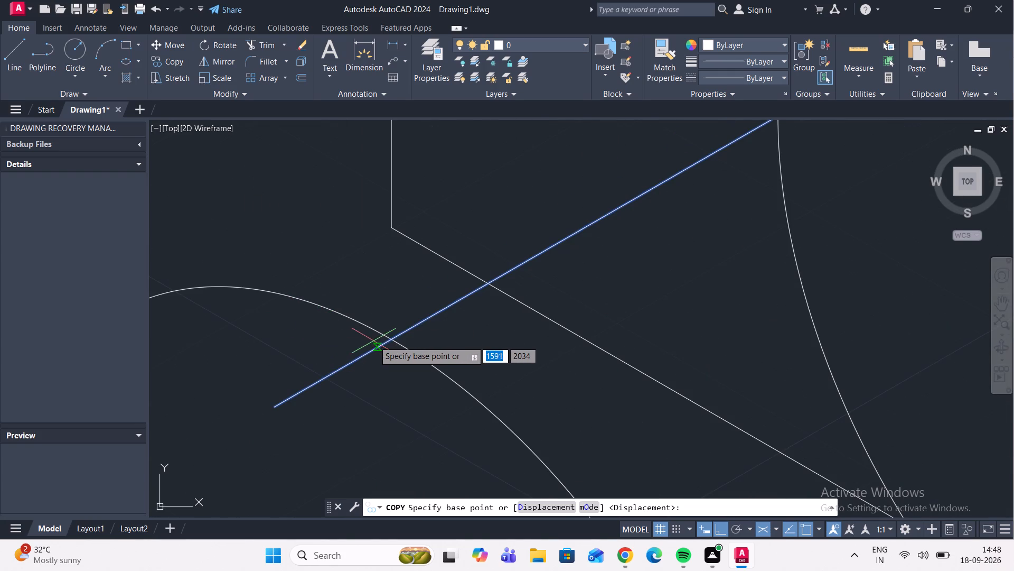
left_click(390, 338)
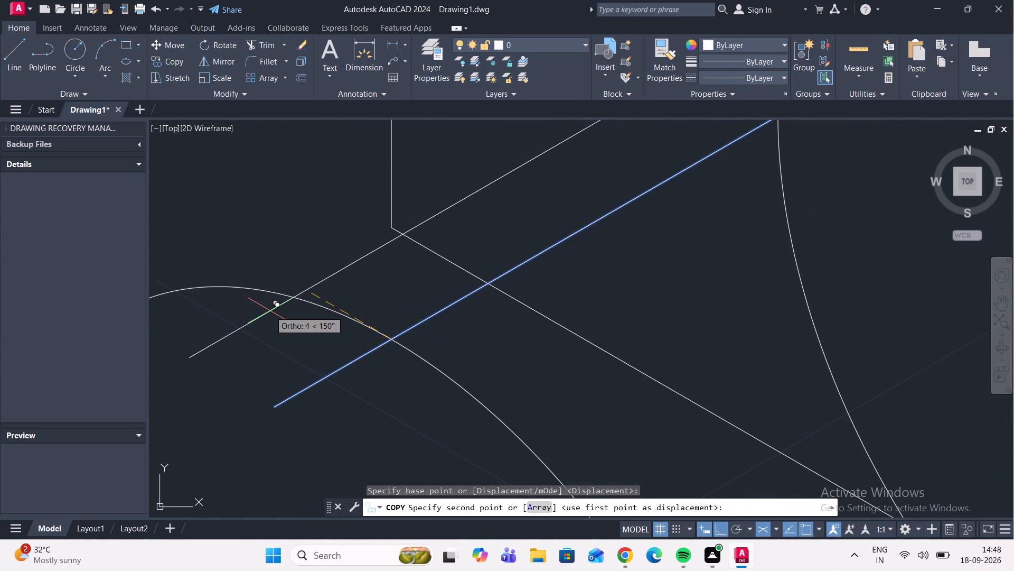
key("5")
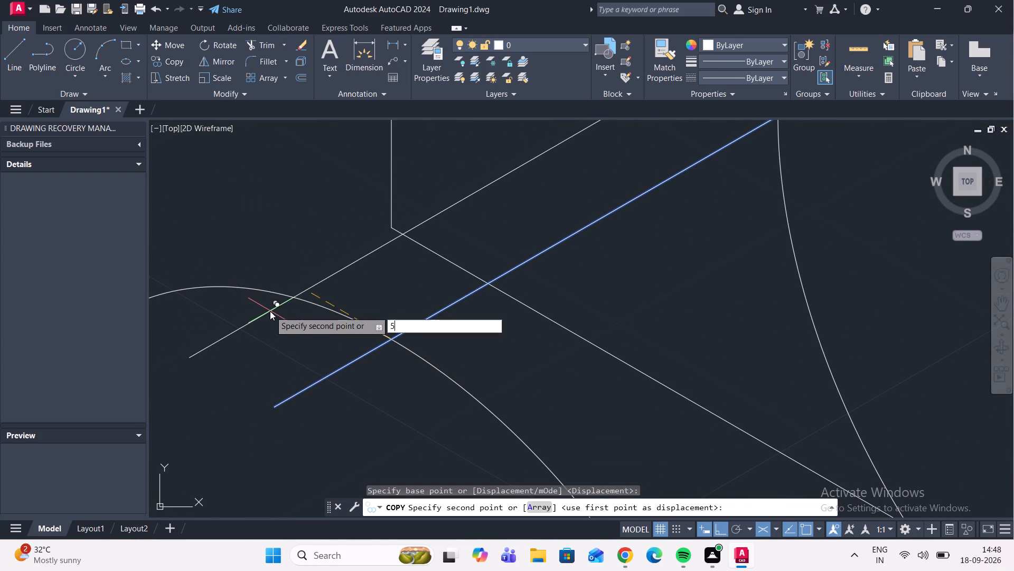
key("Return")
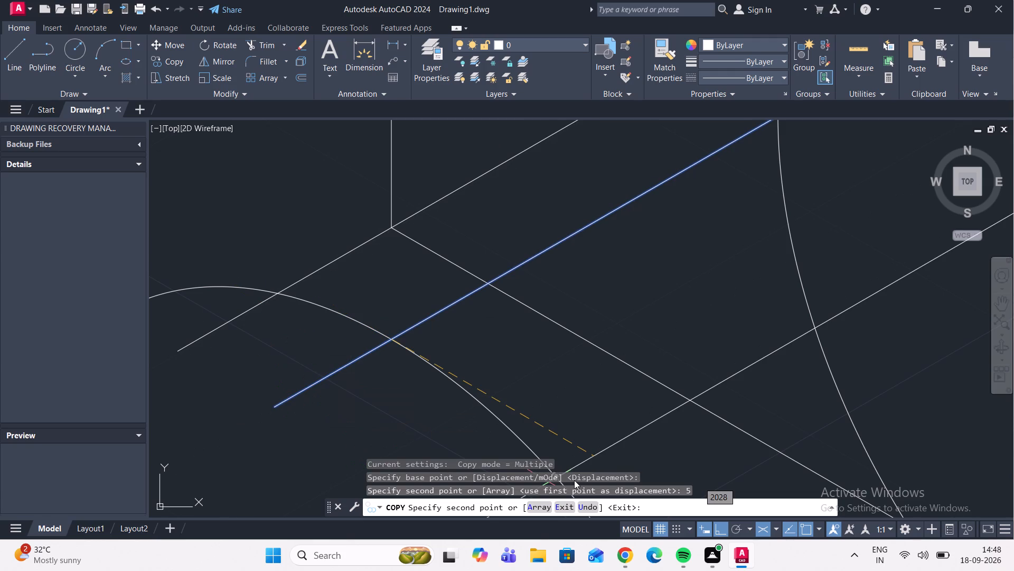
key("5")
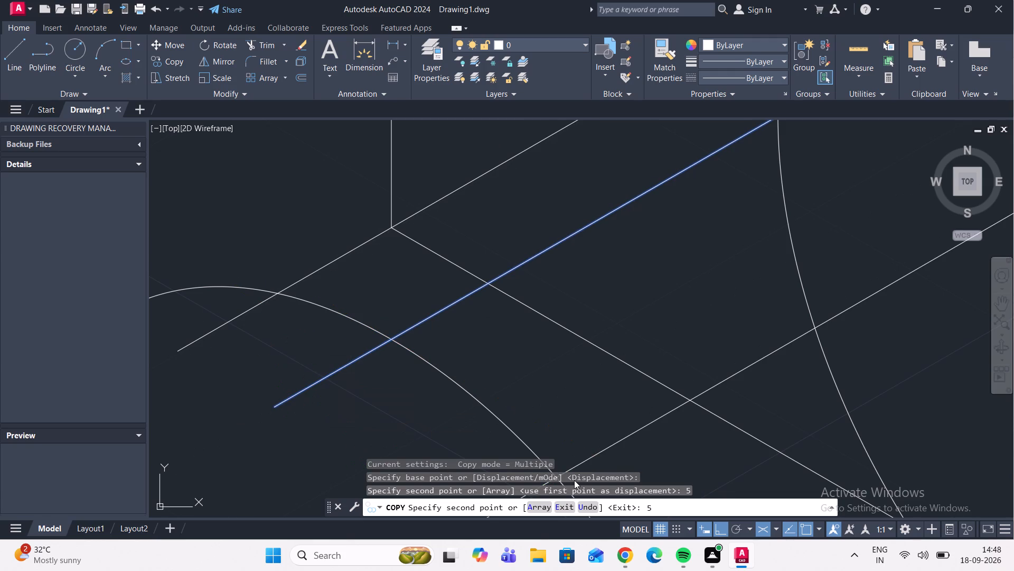
key("Return")
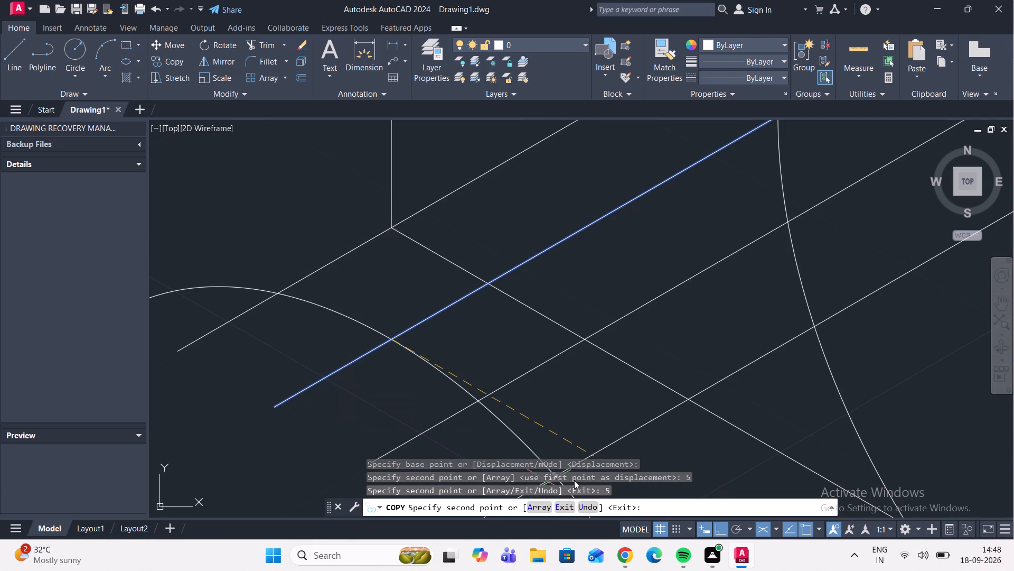
key("Escape")
scroll(570, 436, "down", 3)
middle_click_drag(635, 331, 603, 428)
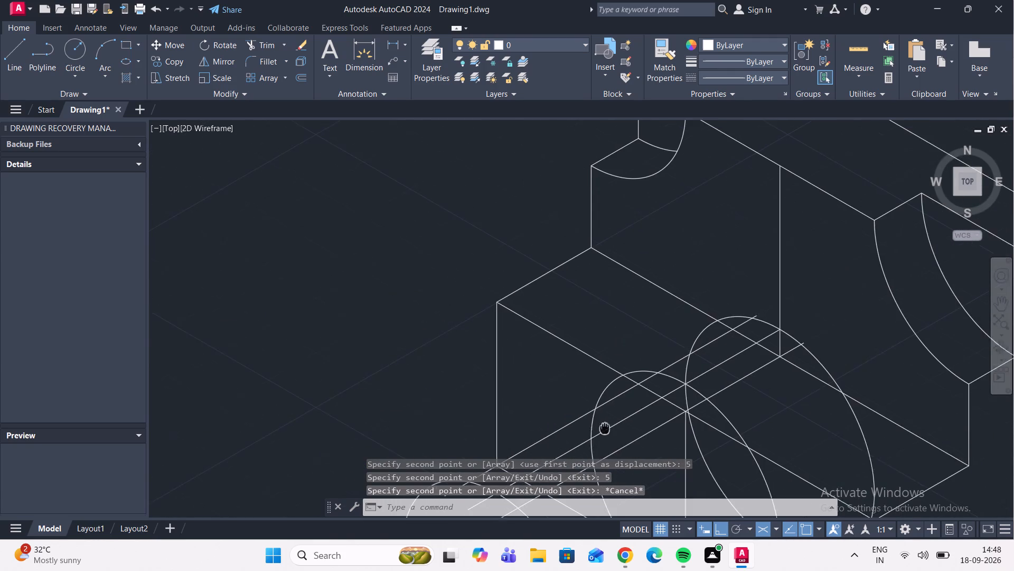
Copy the upper body's upright centre line 5 units to each side, at 150° and 330°, from its top endpoint.
middle_click_drag(603, 428, 601, 428)
middle_click_drag(793, 289, 743, 309)
scroll(707, 220, "up", 2)
left_click(763, 257)
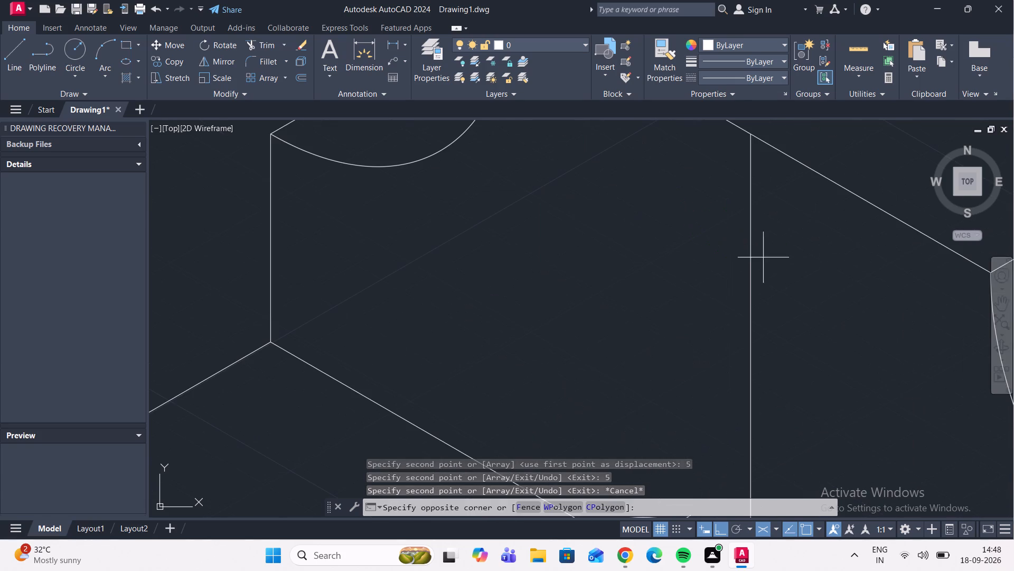
left_click(735, 229)
left_click(159, 62)
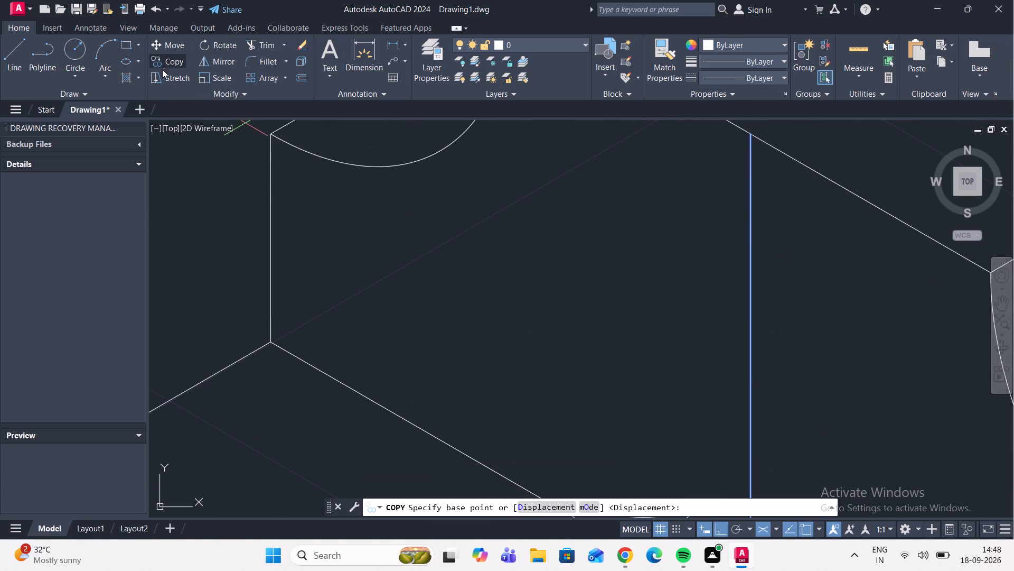
middle_click_drag(727, 266, 725, 336)
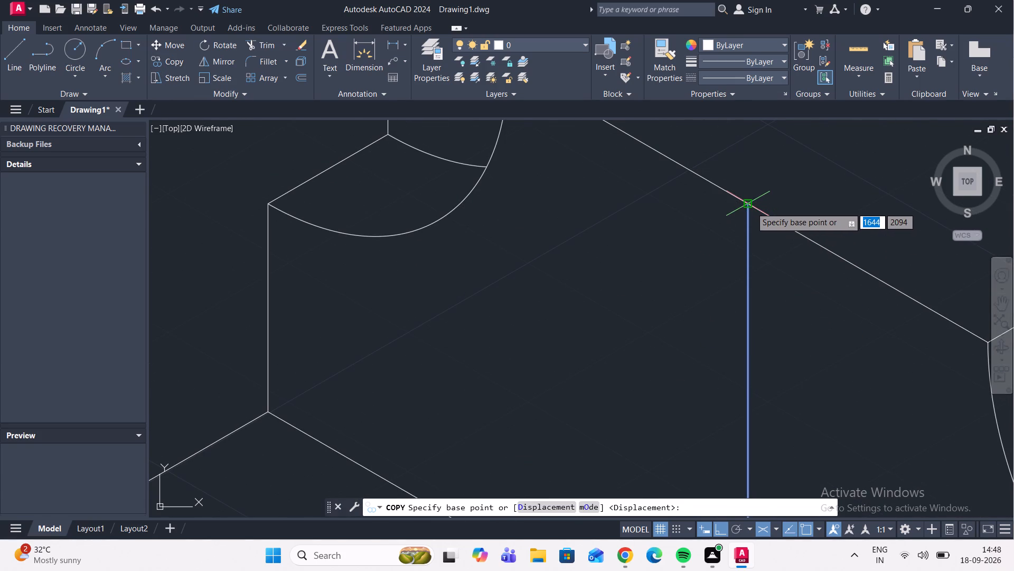
left_click(751, 207)
key("5")
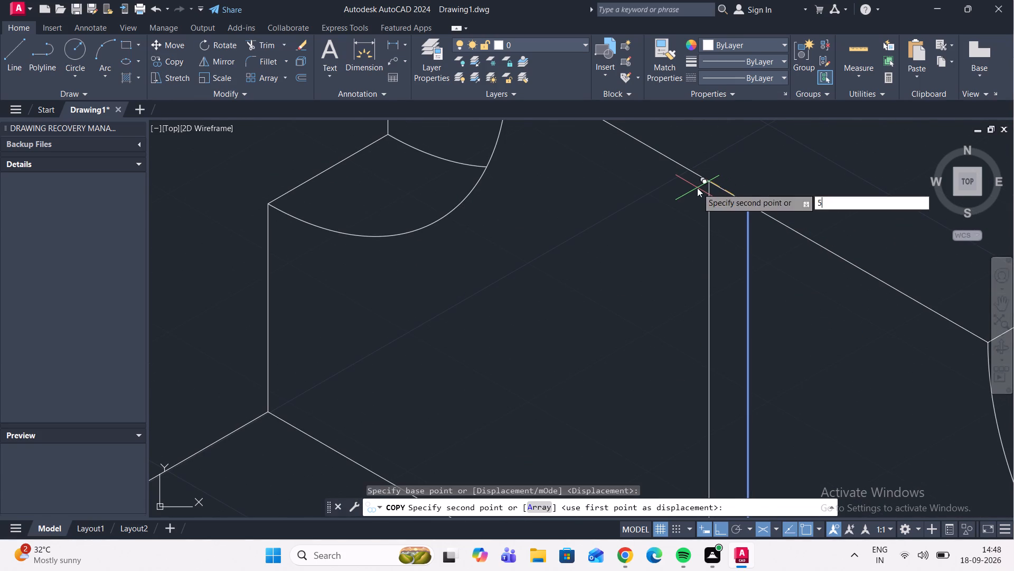
key("Return")
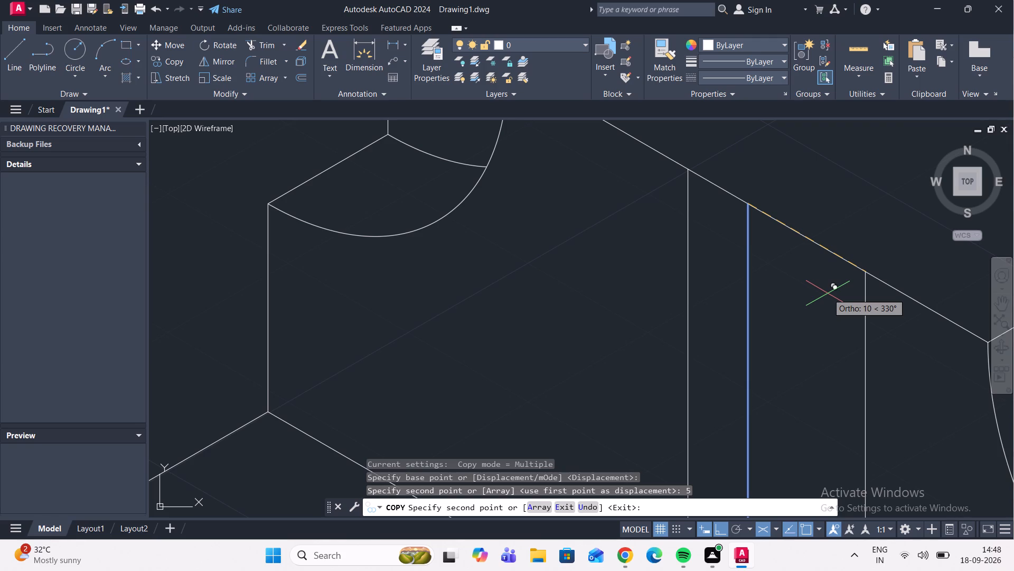
key("5")
key("Return")
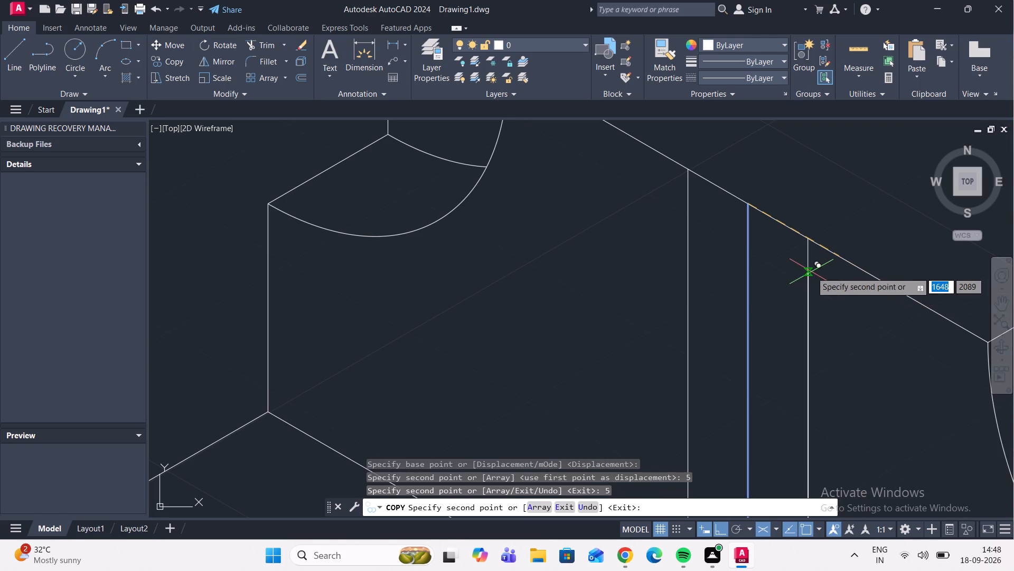
key("Escape")
scroll(817, 233, "down", 5)
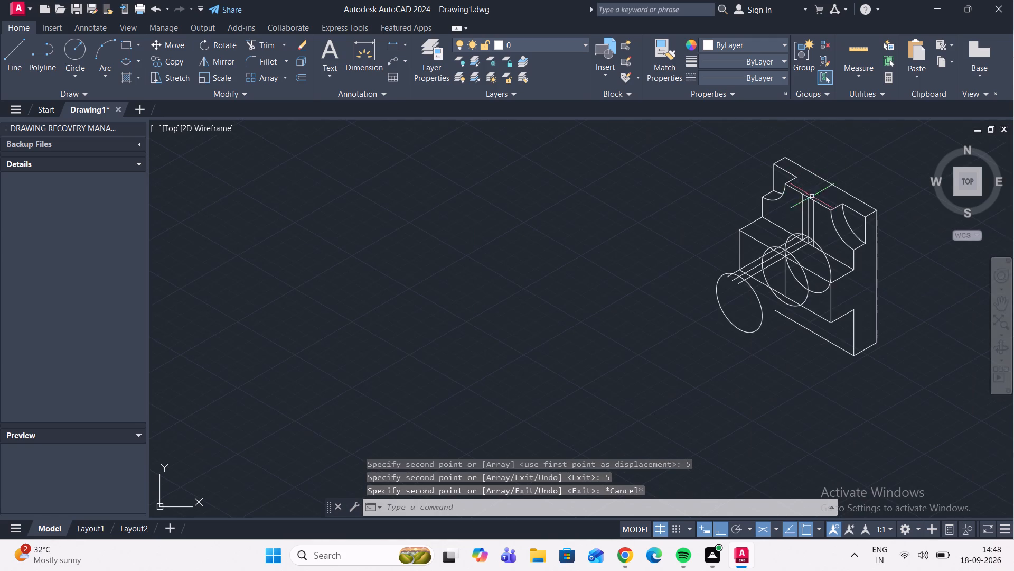
Draw a sloping line about 92 units long from the 150°-side upright's top to where the matching 210° line crosses the front circle.
scroll(816, 232, "up", 1)
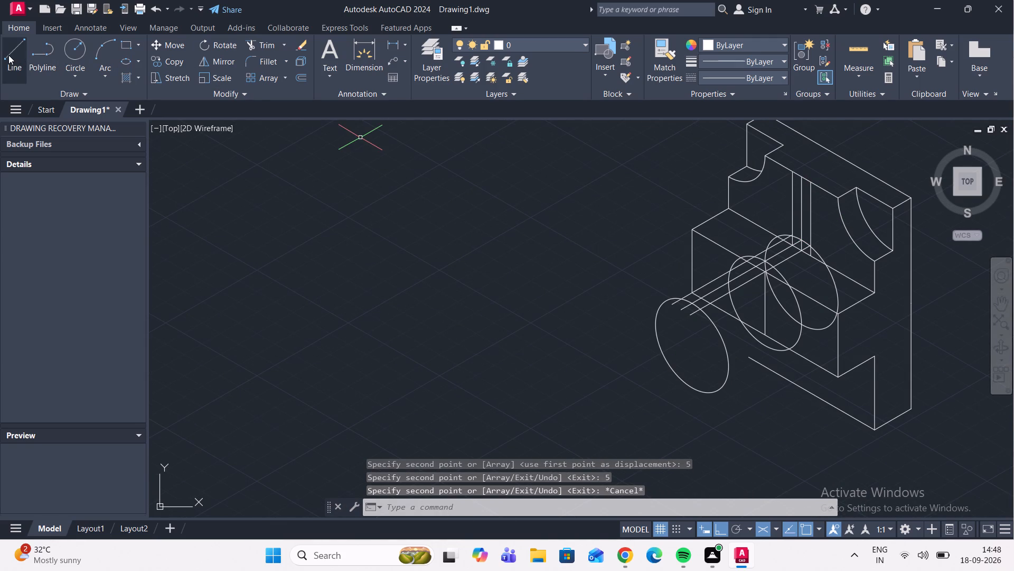
left_click(8, 55)
scroll(776, 211, "up", 2)
middle_click_drag(813, 171, 801, 287)
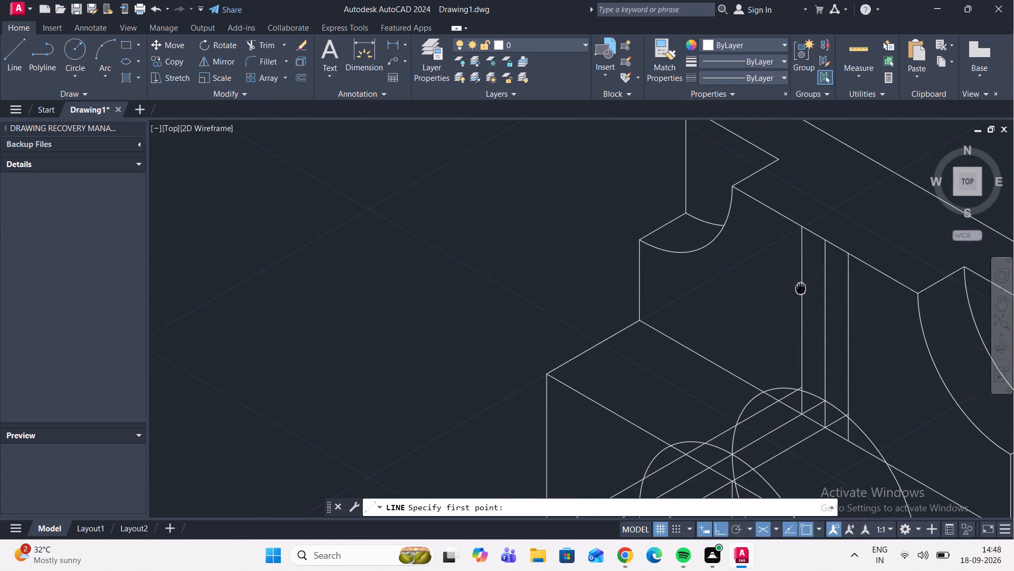
scroll(803, 228, "up", 3)
left_click(794, 222)
scroll(730, 227, "down", 3)
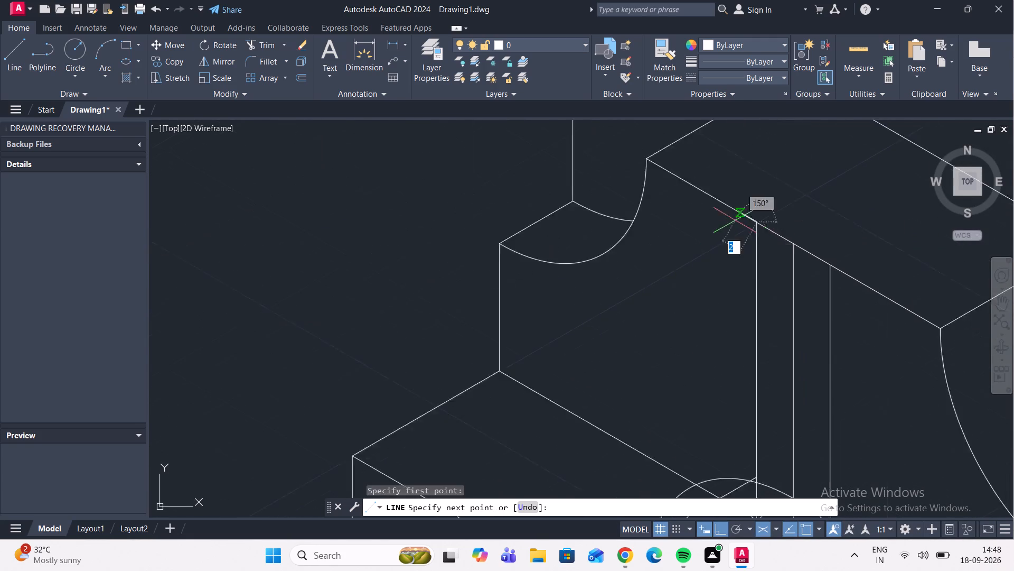
scroll(735, 220, "down", 2)
scroll(633, 344, "up", 3)
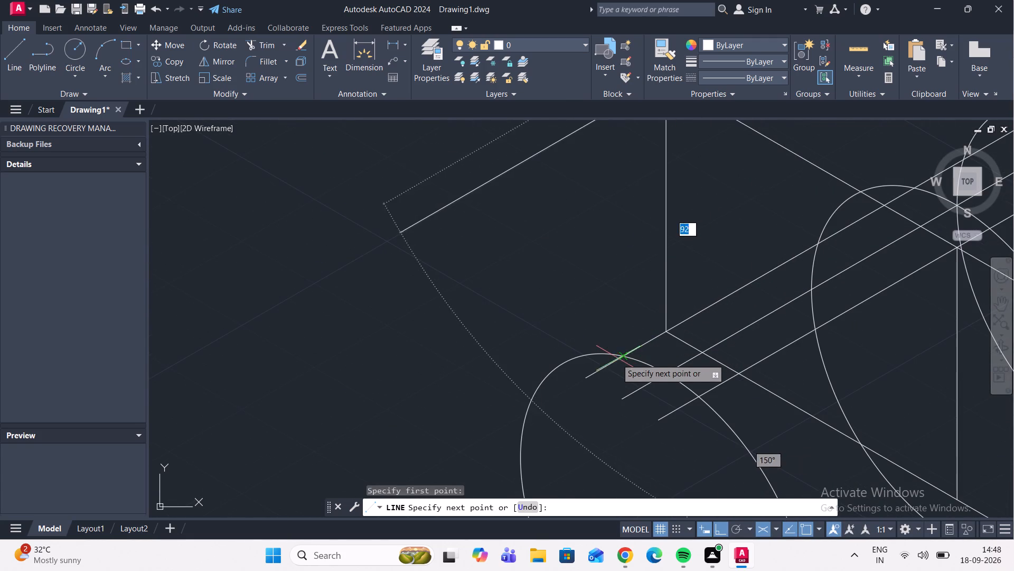
left_click(622, 354)
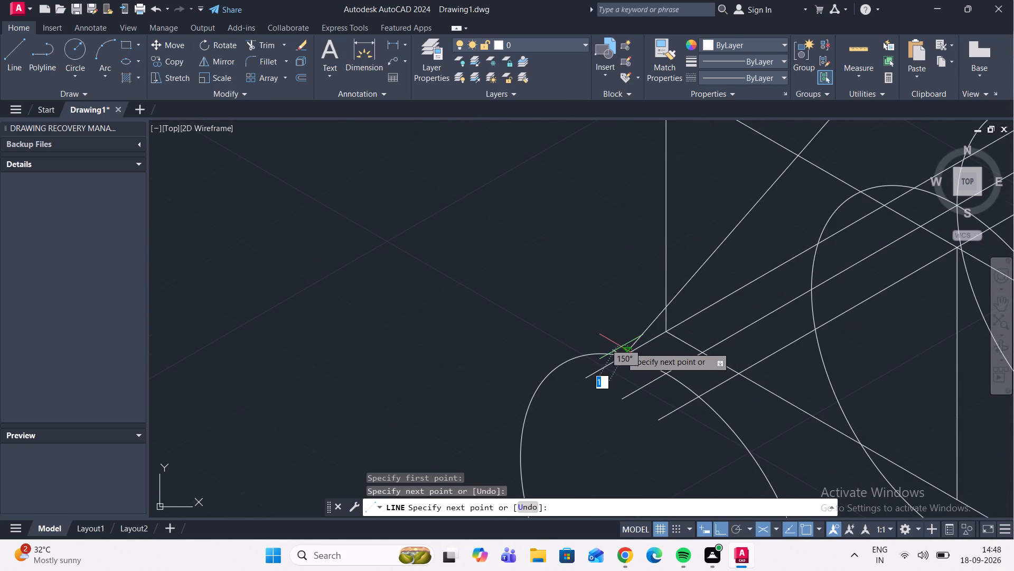
key("Escape")
scroll(621, 300, "down", 4)
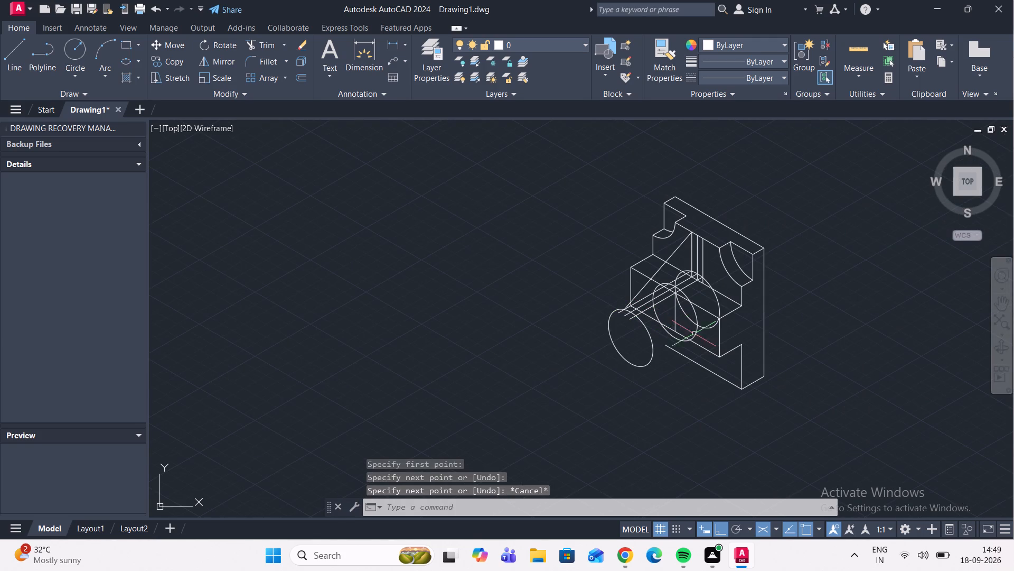
Draw a second sloping line from the 330°-side upright's top to where its matching 210° line crosses the front circle.
left_click(7, 45)
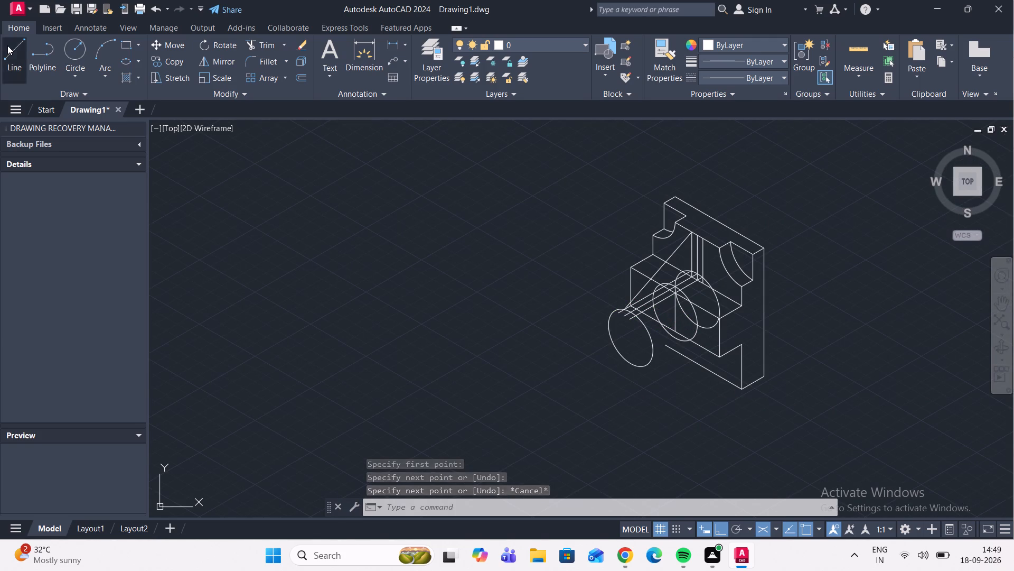
scroll(708, 246, "up", 3)
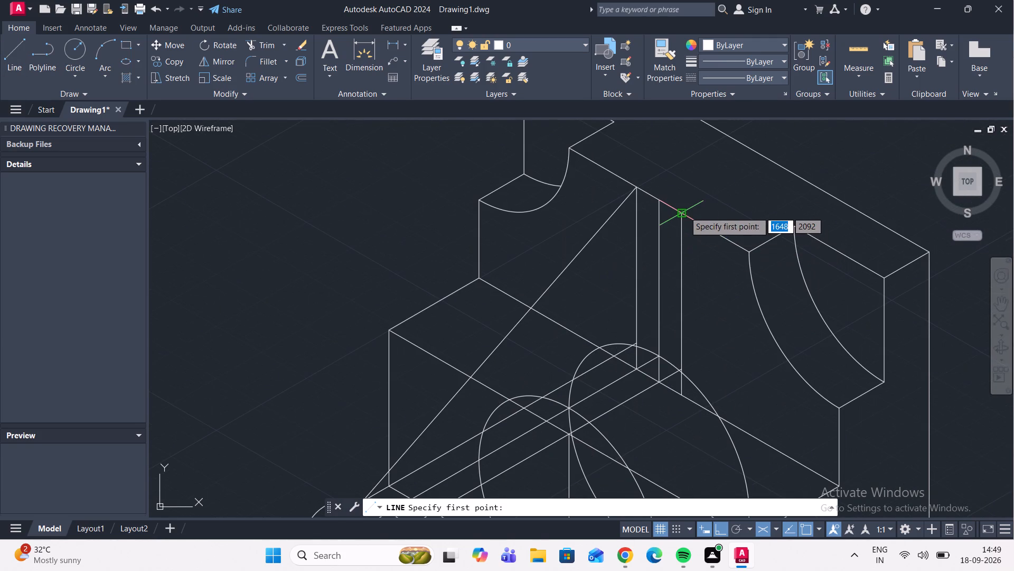
left_click(684, 211)
scroll(569, 176, "down", 4)
scroll(535, 258, "up", 4)
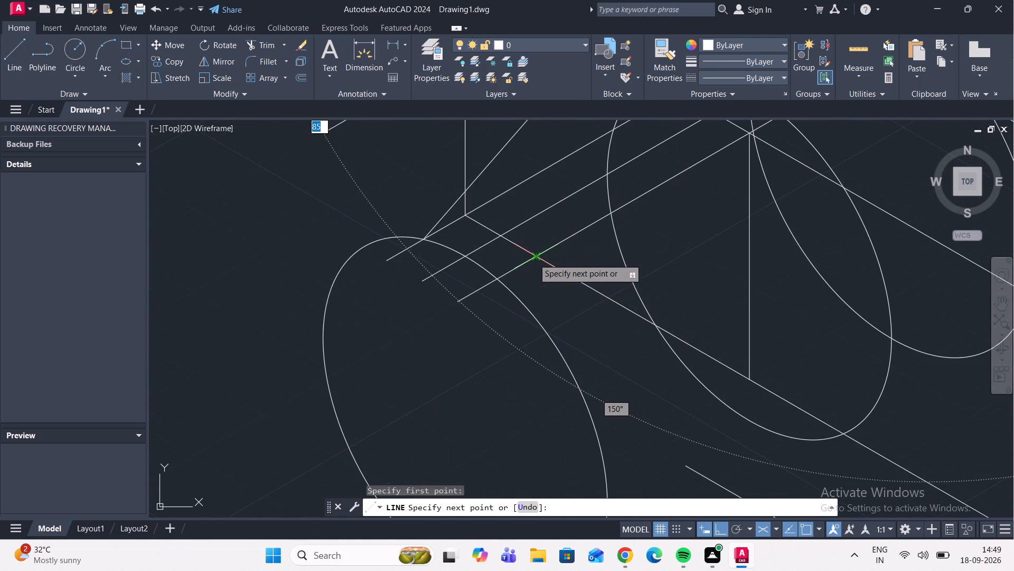
left_click(496, 278)
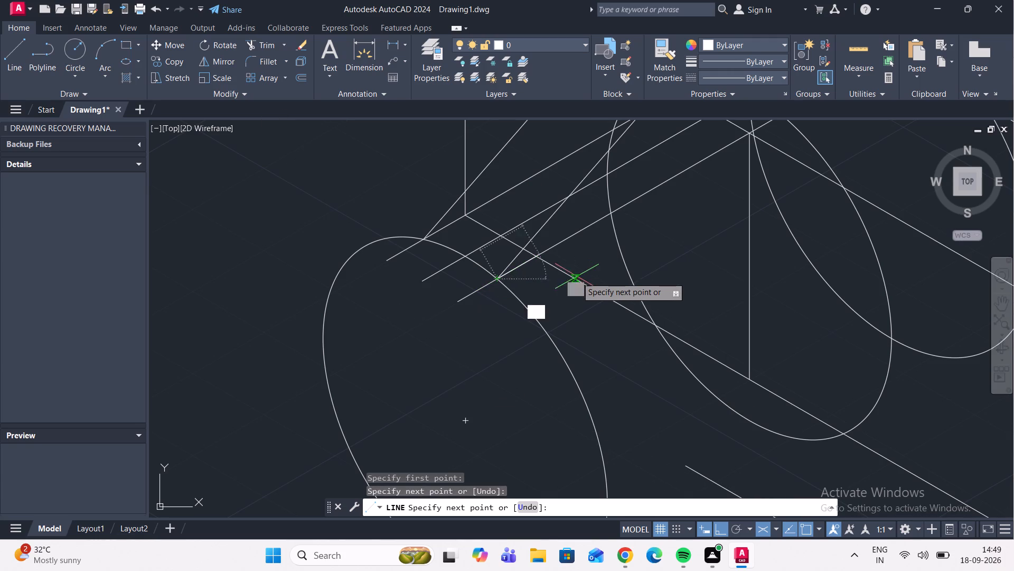
key("Escape")
Delete the middle one of the three parallel 210° lines.
left_click(477, 248)
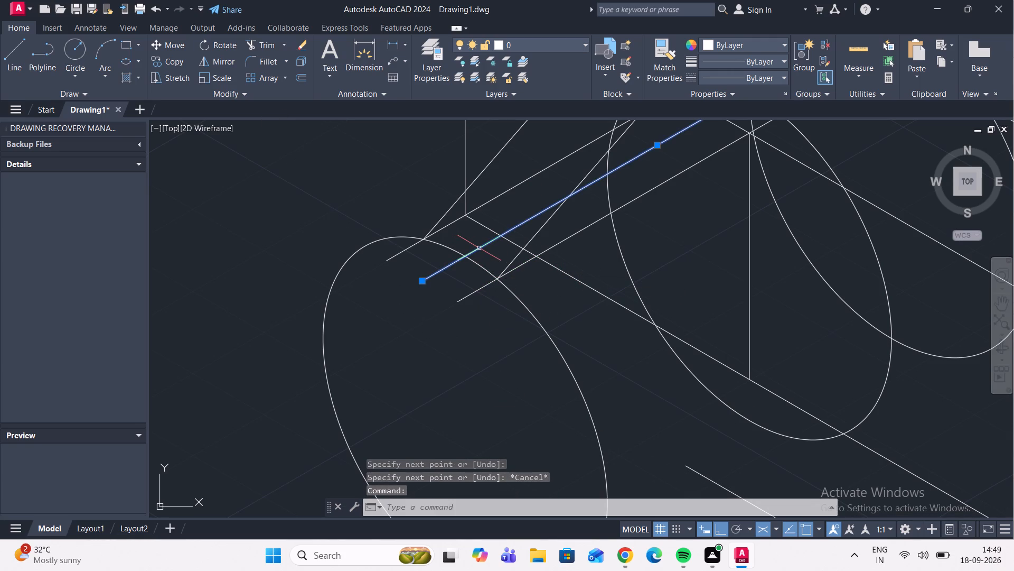
key("Delete")
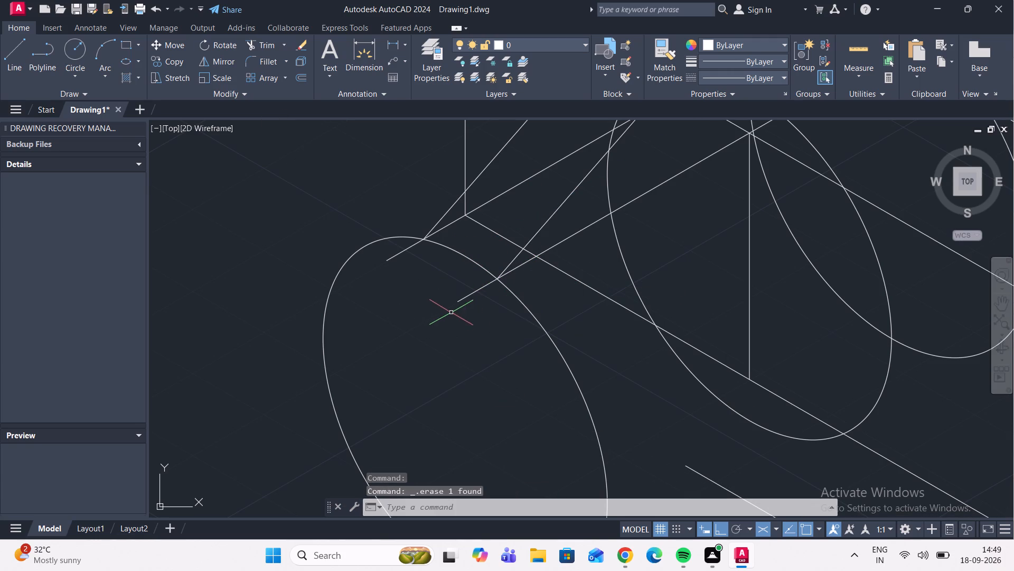
Trim the ends of the two remaining 210° lines that extend inside the front circle.
left_click(255, 42)
left_click(396, 256)
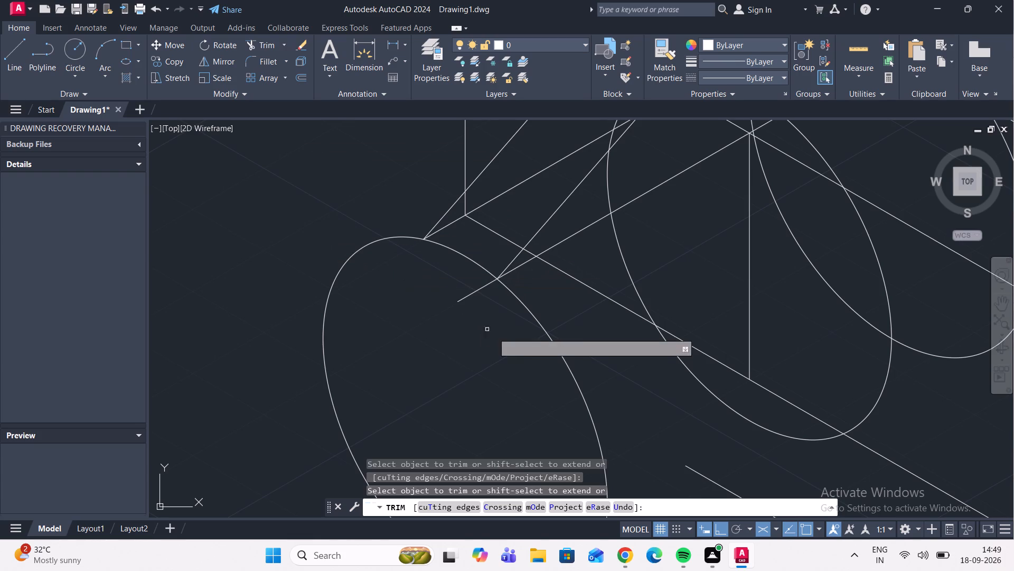
left_click(480, 289)
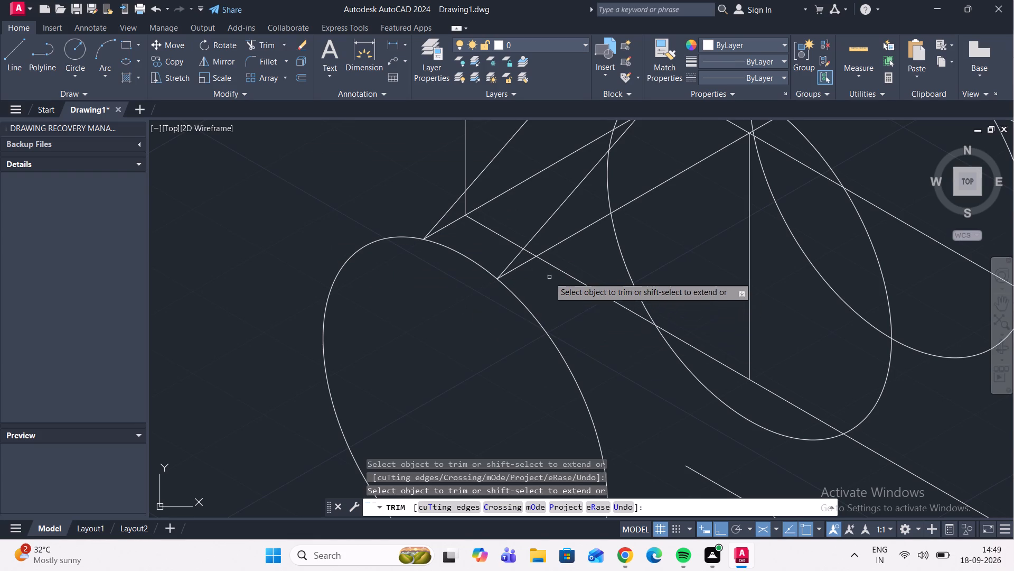
scroll(551, 310, "down", 3)
middle_click_drag(565, 310, 485, 346)
scroll(540, 272, "up", 1)
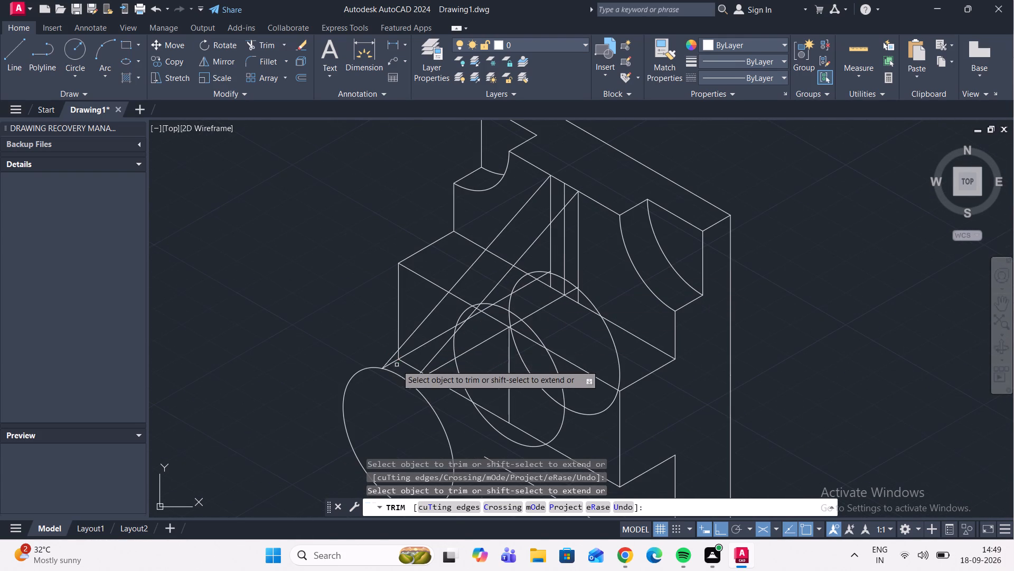
scroll(397, 365, "up", 5)
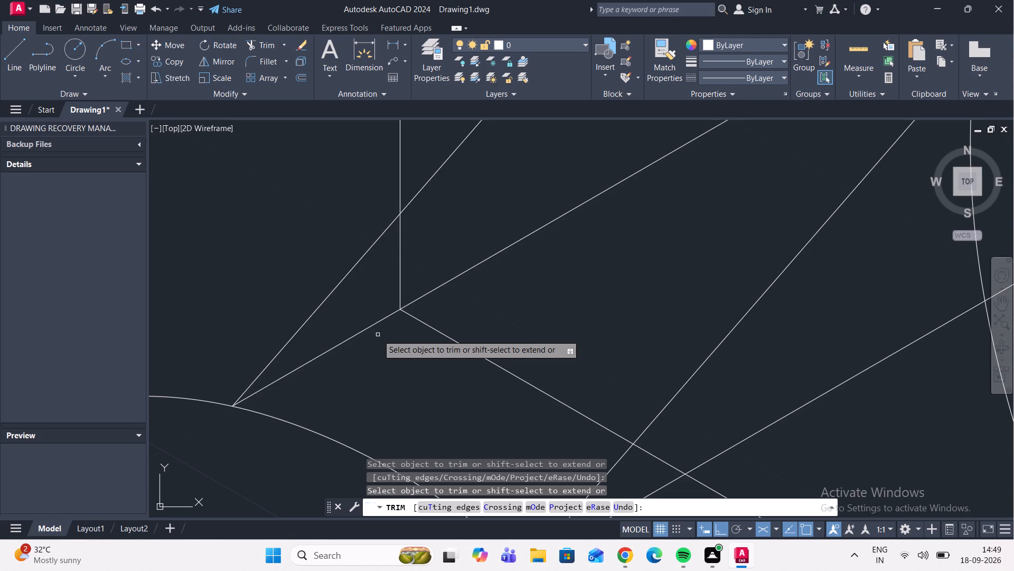
scroll(368, 338, "down", 2)
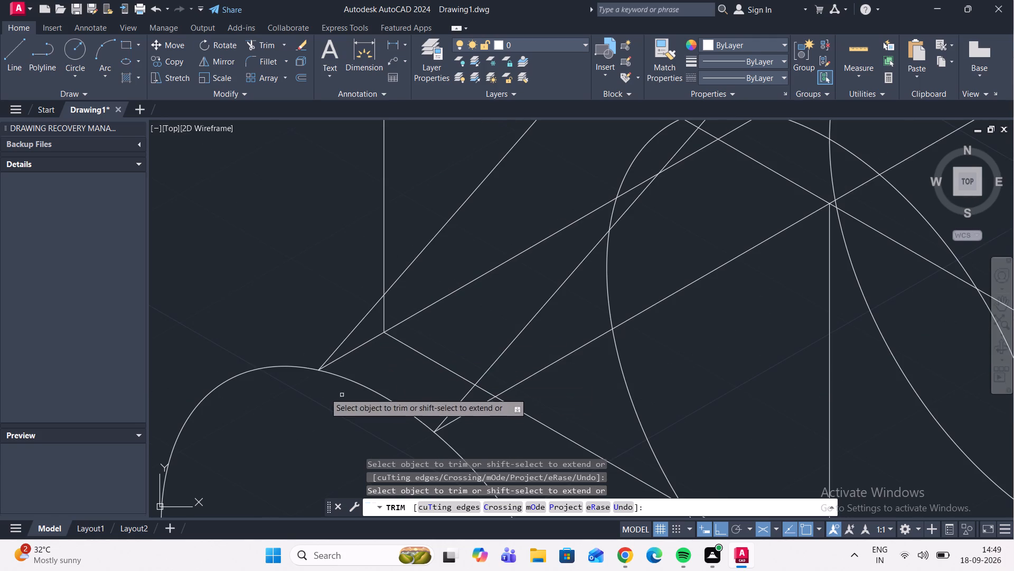
Draw a line at 30° from the front circle's upper-left edge to just past the nearer sloping rib line.
left_click(26, 60)
scroll(273, 216, "down", 4)
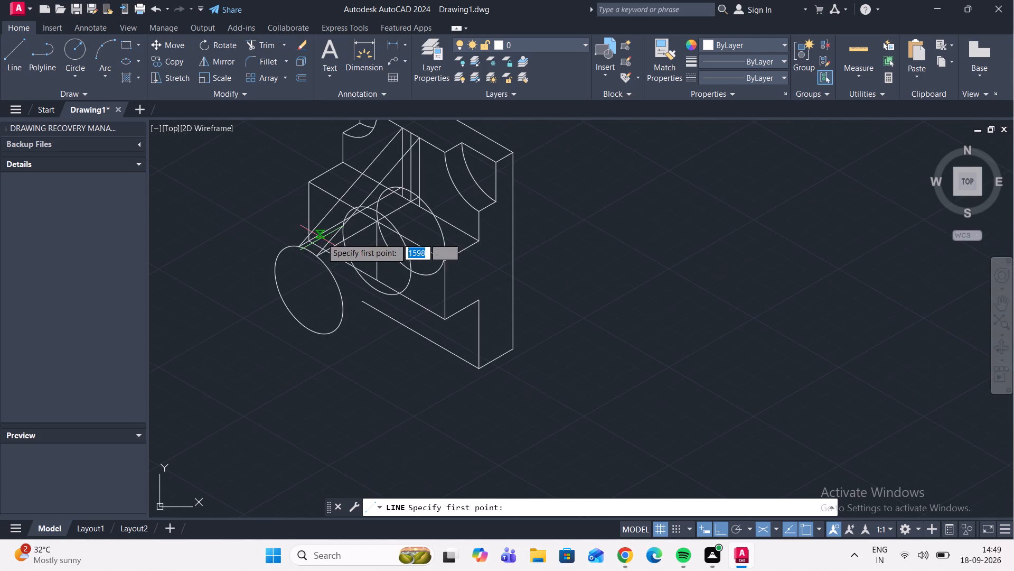
scroll(289, 247, "up", 4)
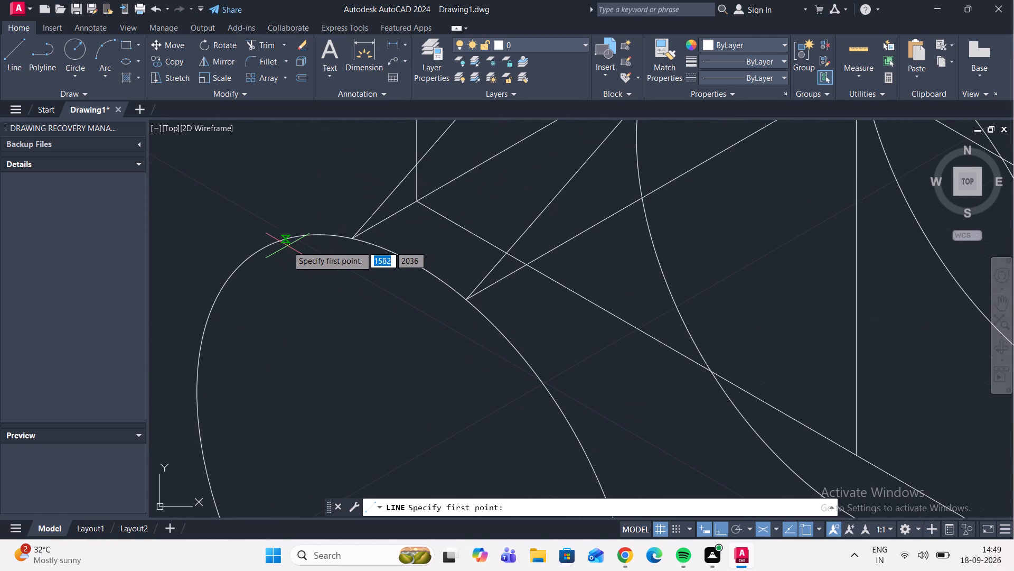
left_click(260, 247)
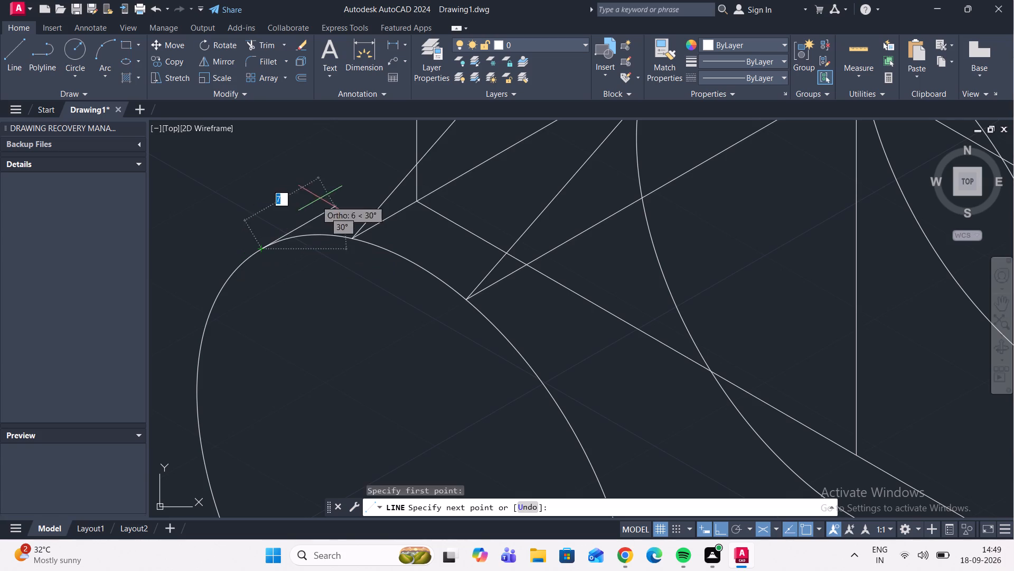
scroll(438, 158, "up", 2)
middle_click_drag(439, 157, 400, 232)
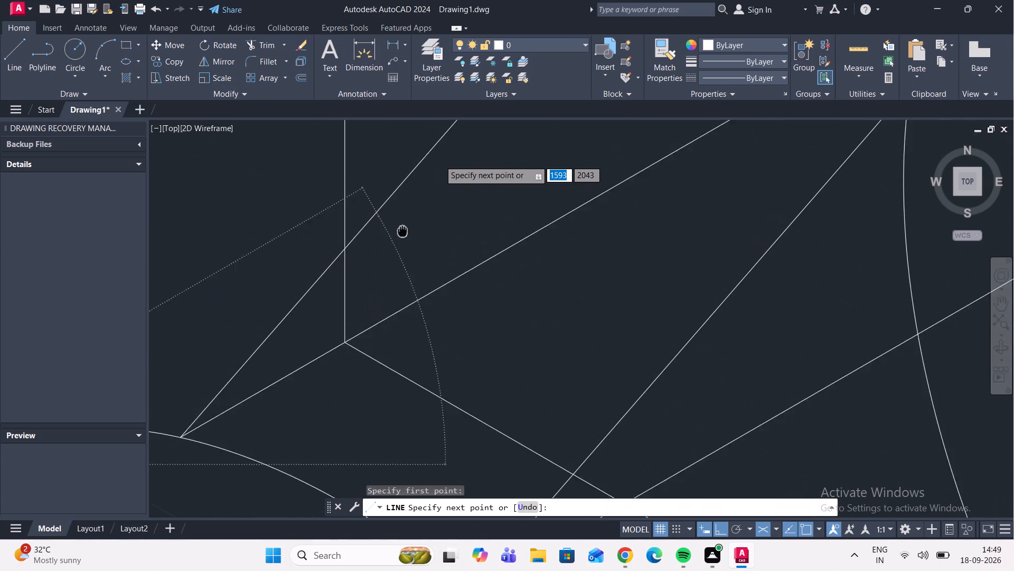
middle_click_drag(400, 232, 338, 291)
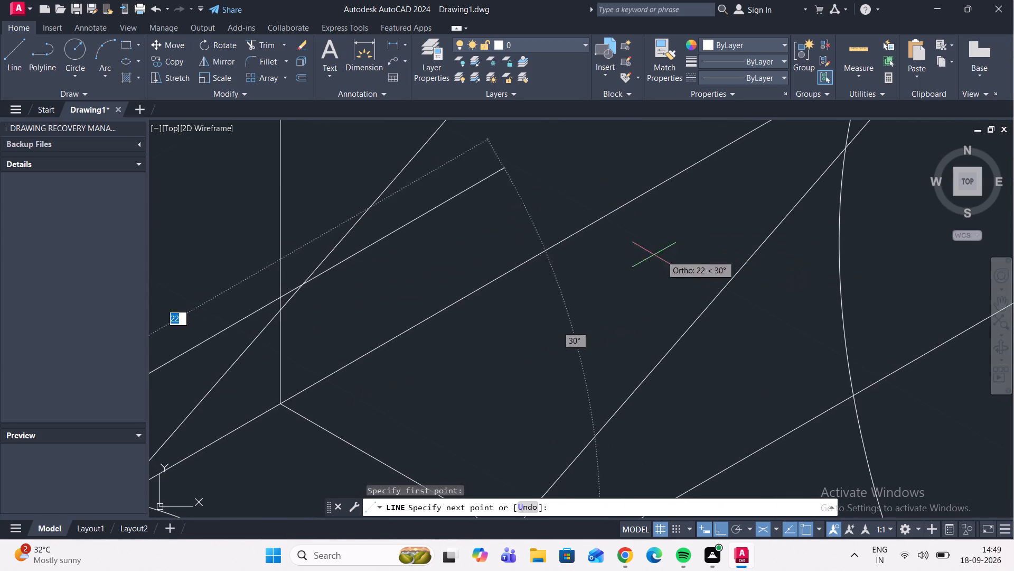
left_click(442, 263)
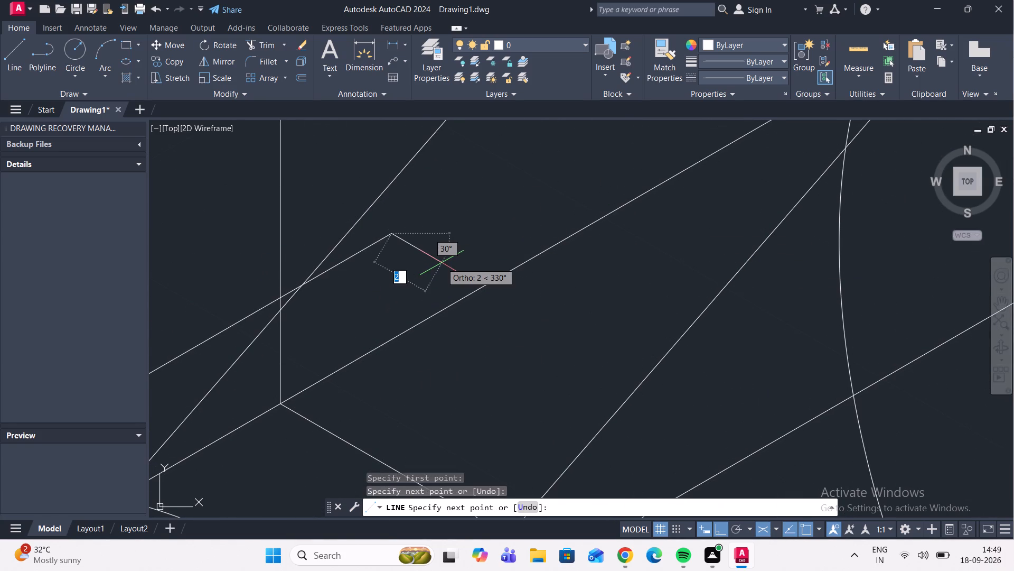
key("Escape")
scroll(448, 278, "down", 2)
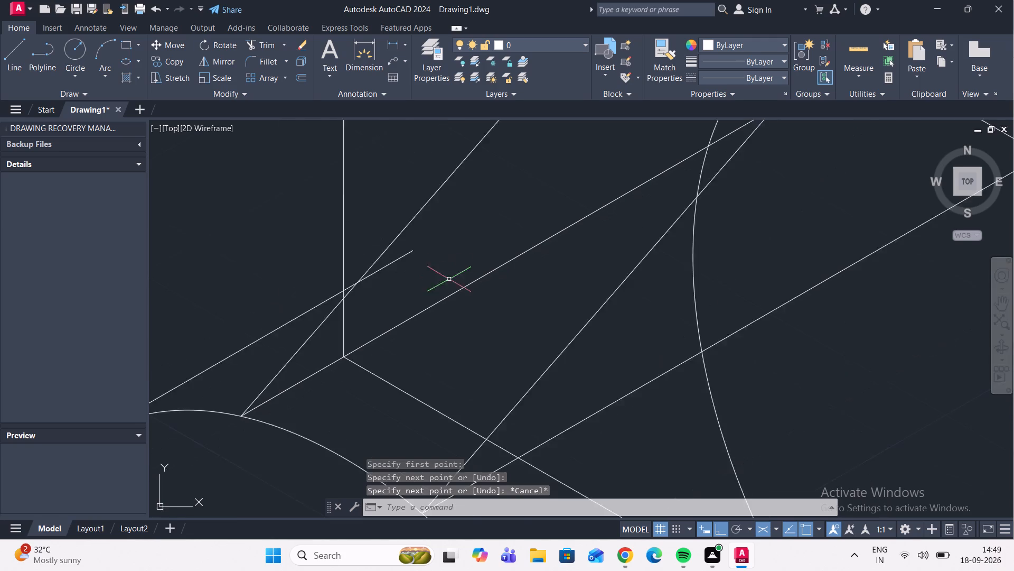
scroll(453, 291, "down", 2)
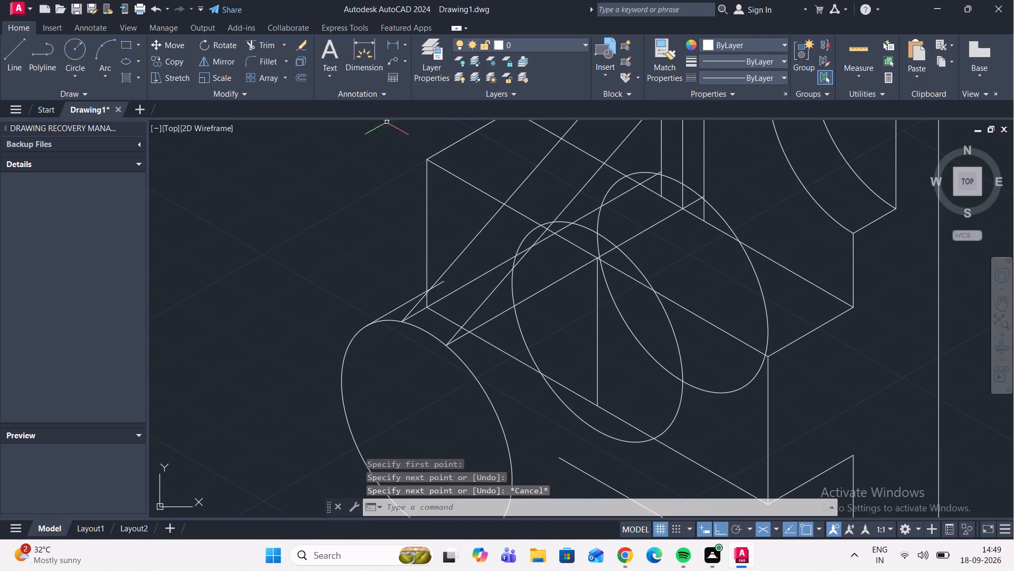
Trim the new 30° line's end where it extends past the sloping rib line.
left_click(252, 43)
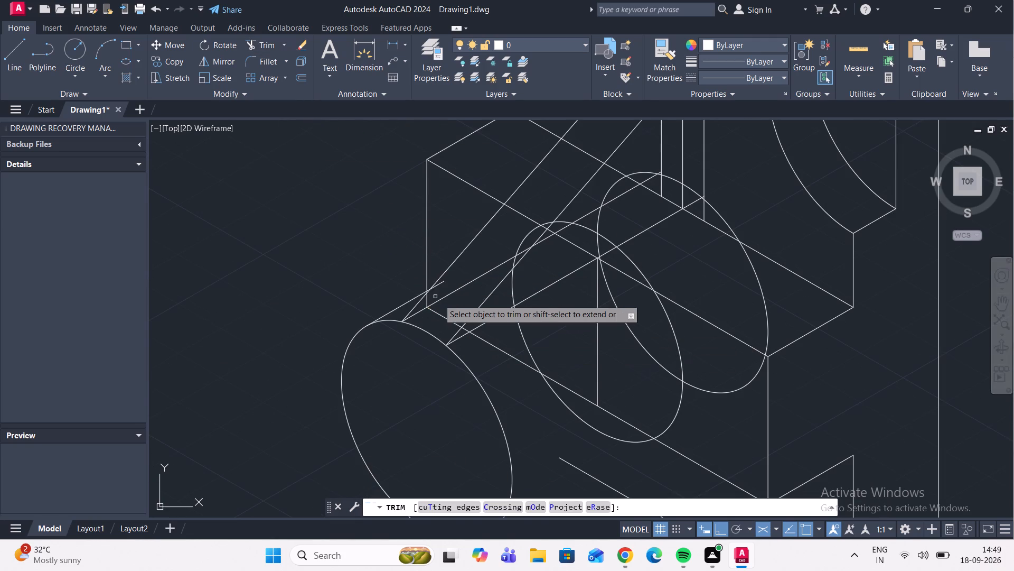
scroll(439, 301, "up", 3)
left_click(429, 234)
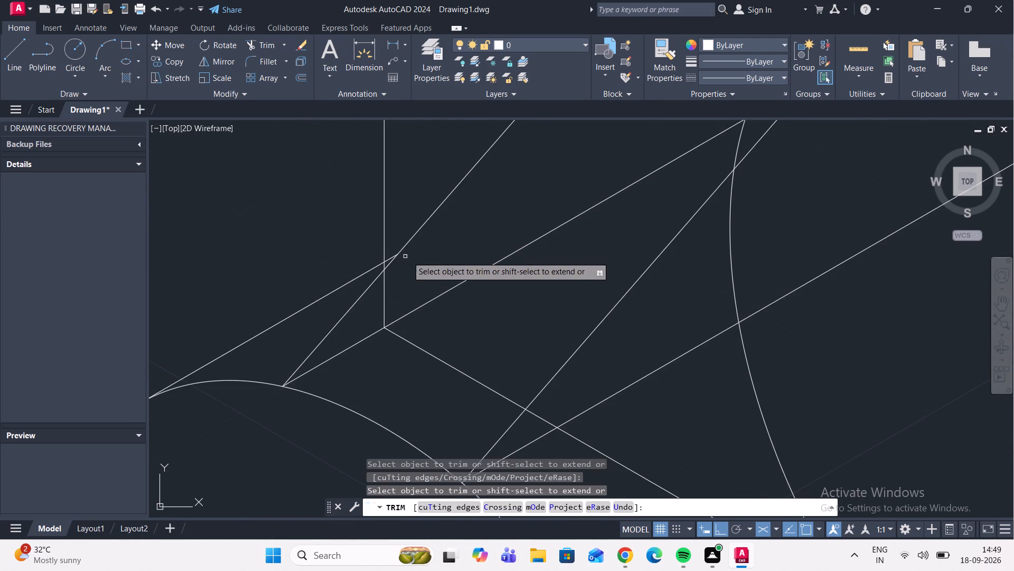
scroll(478, 254, "down", 3)
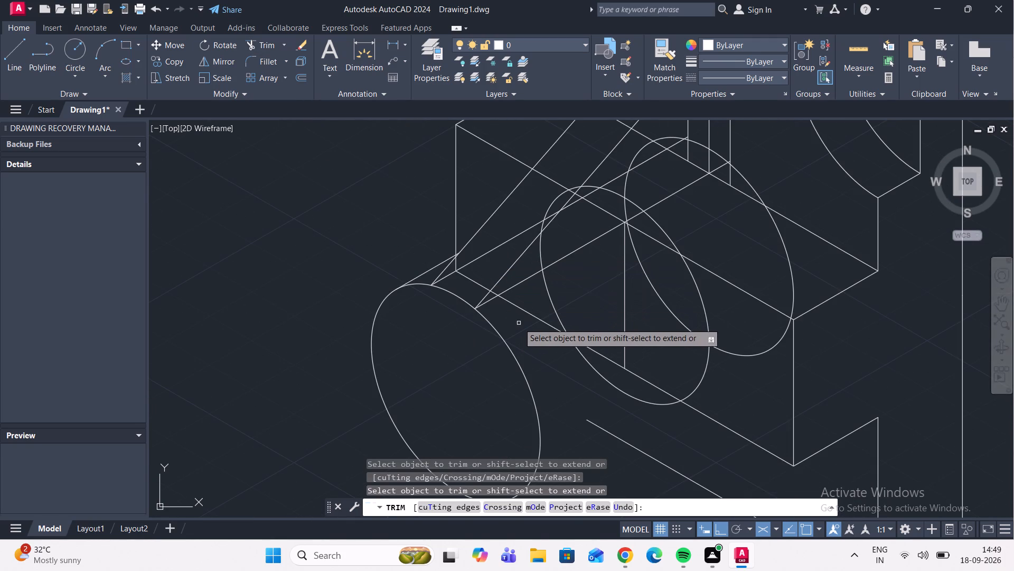
Trim the body's vertical, 30° and bottom edges where they meet at the corner between the two sloping rib lines.
scroll(520, 322, "down", 3)
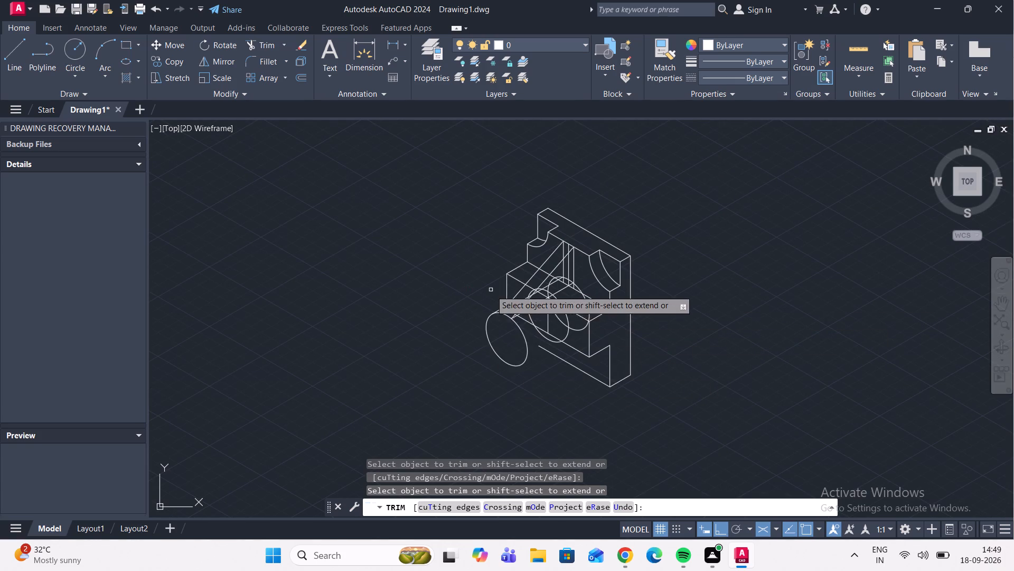
scroll(499, 309, "up", 5)
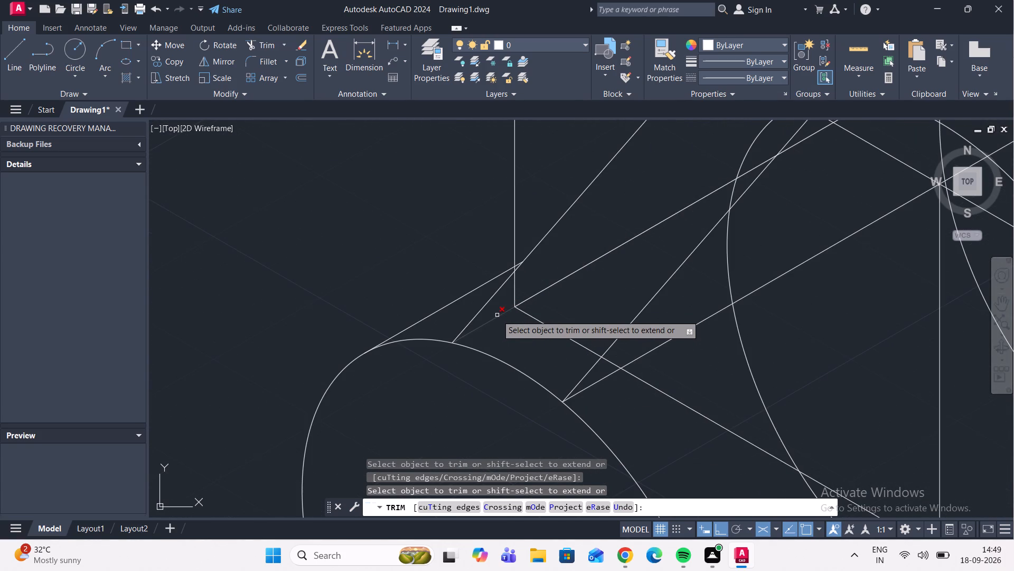
left_click(497, 315)
left_click(514, 295)
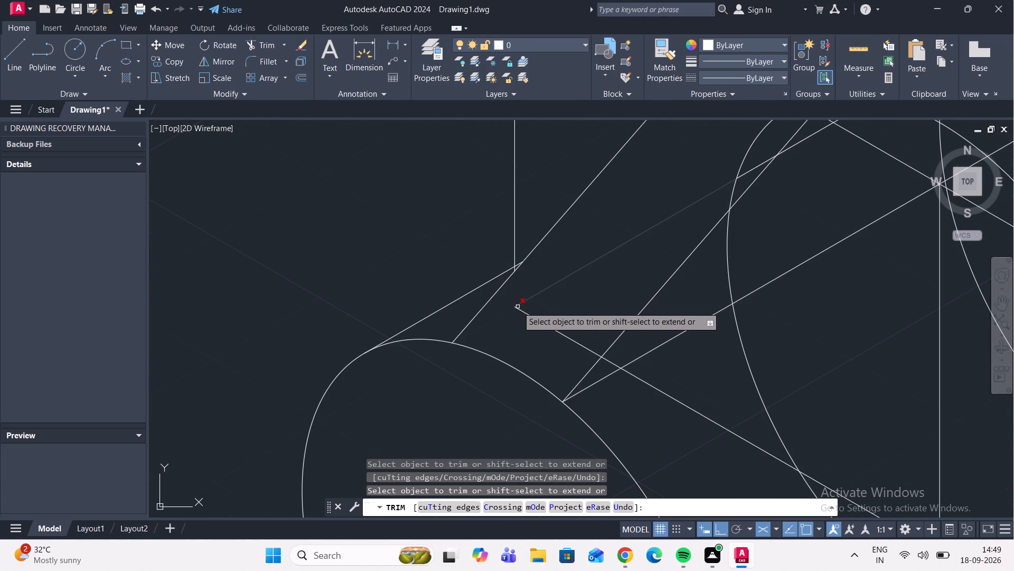
left_click(518, 307)
left_click(519, 309)
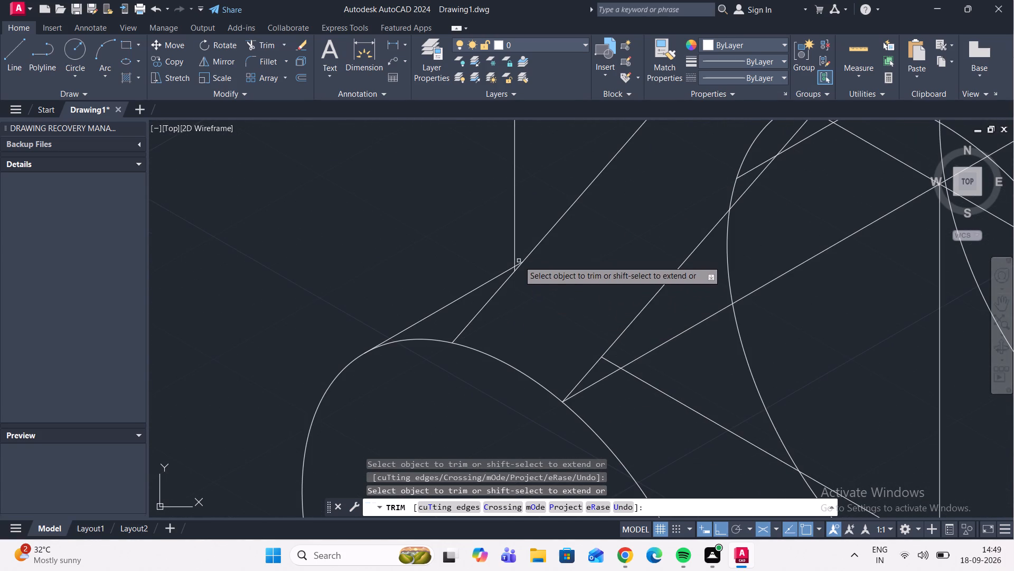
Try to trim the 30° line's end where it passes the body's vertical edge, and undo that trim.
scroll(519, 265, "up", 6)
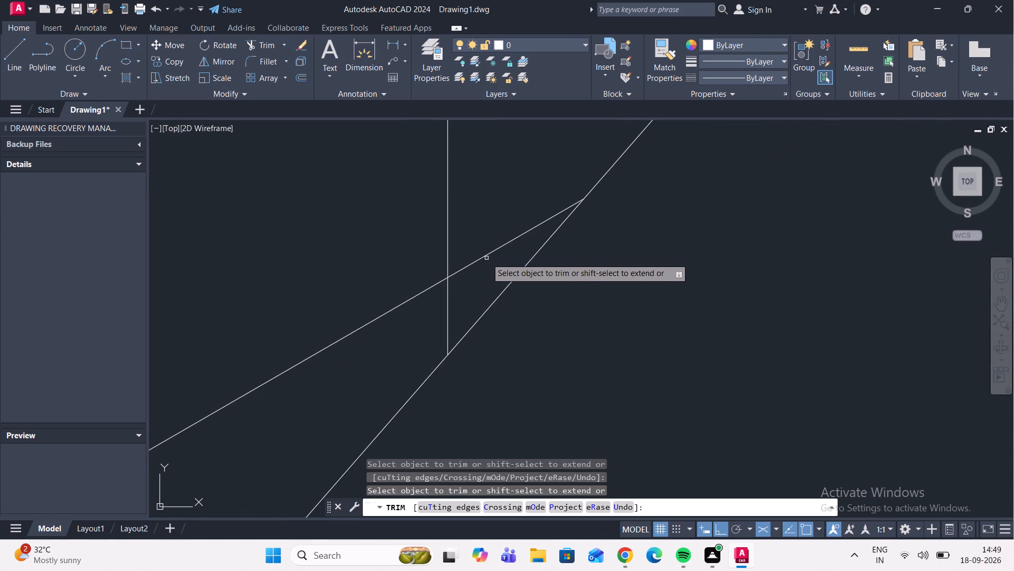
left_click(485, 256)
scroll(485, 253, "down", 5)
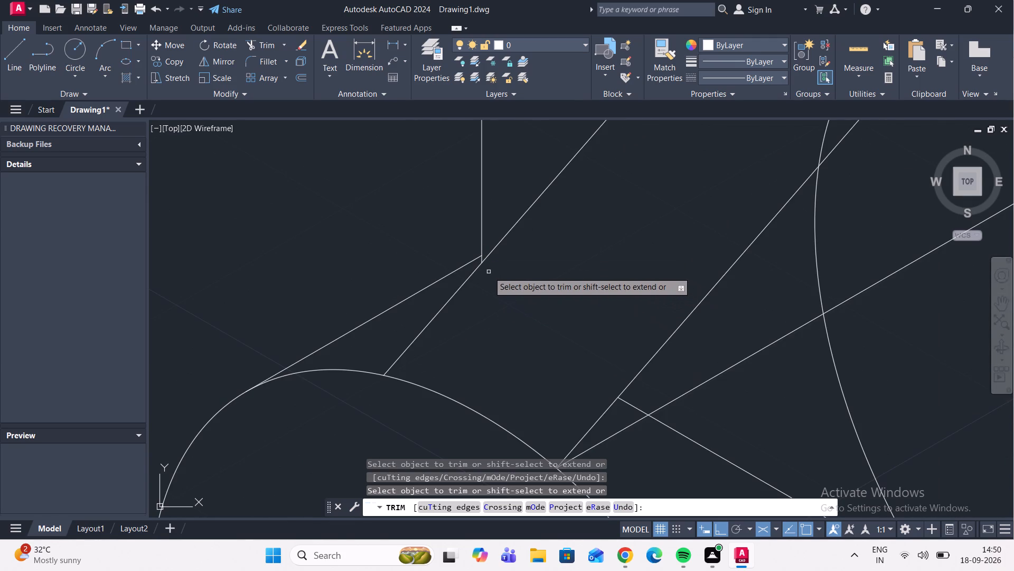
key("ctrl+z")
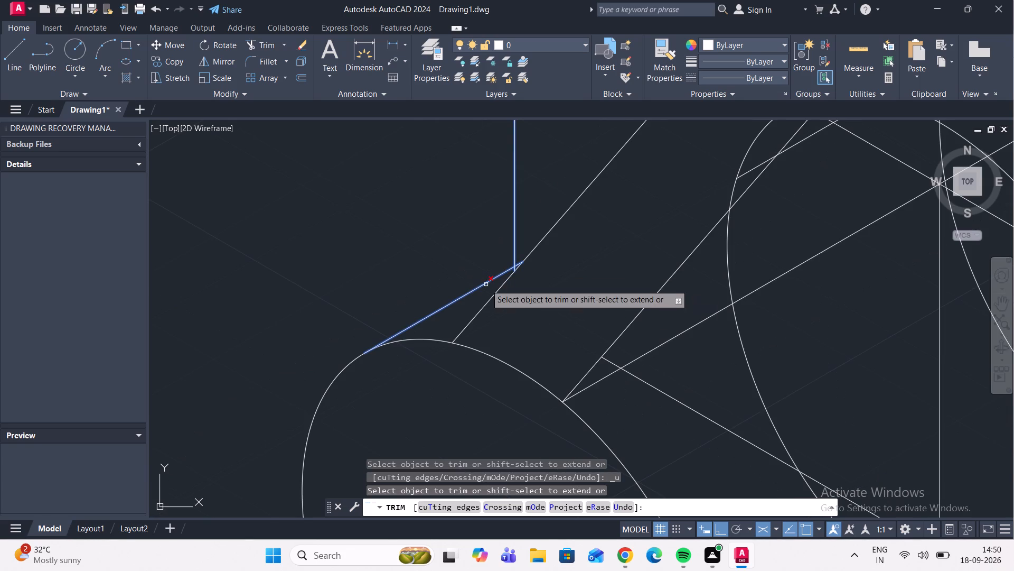
Trim the body's vertical edge below the 30° line and the bottom edge's stub between the lower rib line and the 210° line.
scroll(510, 273, "up", 3)
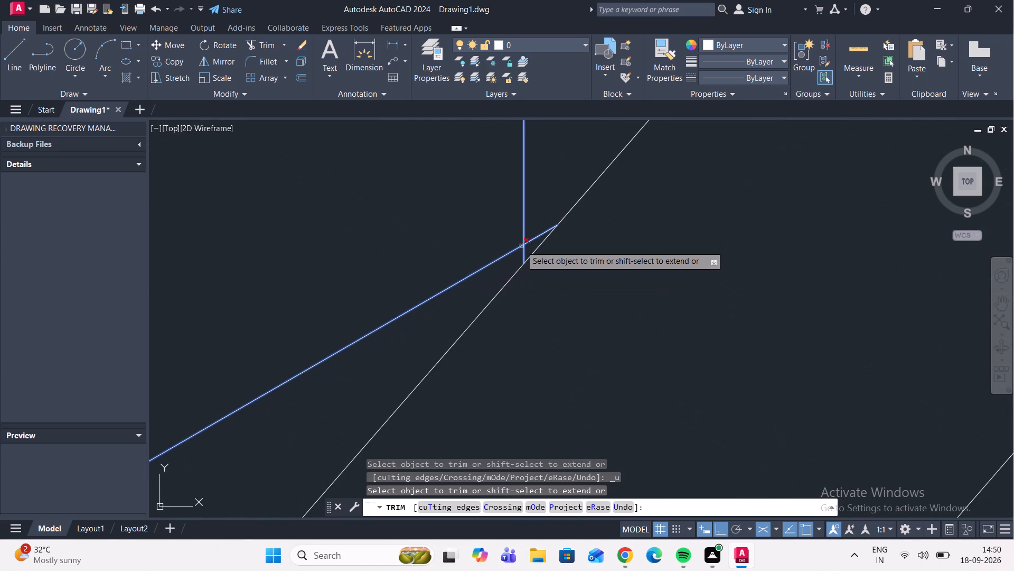
left_click(523, 253)
scroll(551, 251, "down", 4)
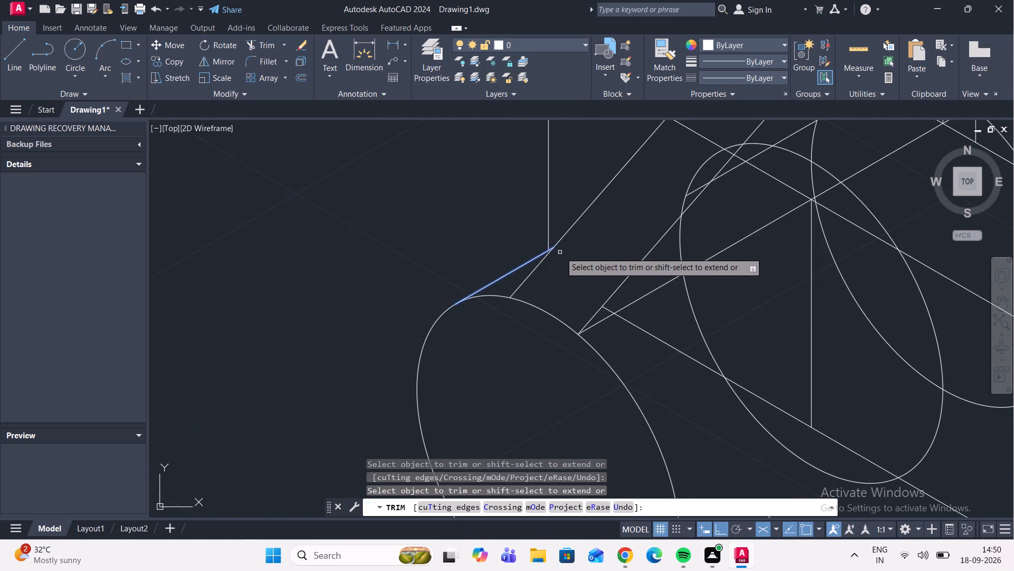
left_click(607, 310)
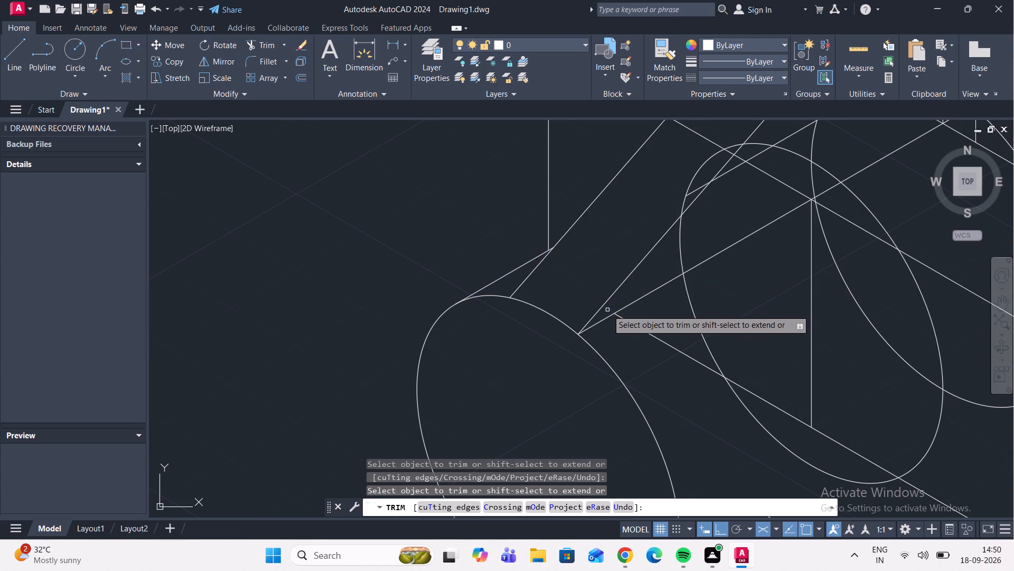
Trim the middle circle's upper-left arc and the 30° line's end where they extend into the rib past its lower sloping line.
middle_click_drag(650, 289, 591, 361)
scroll(518, 323, "up", 2)
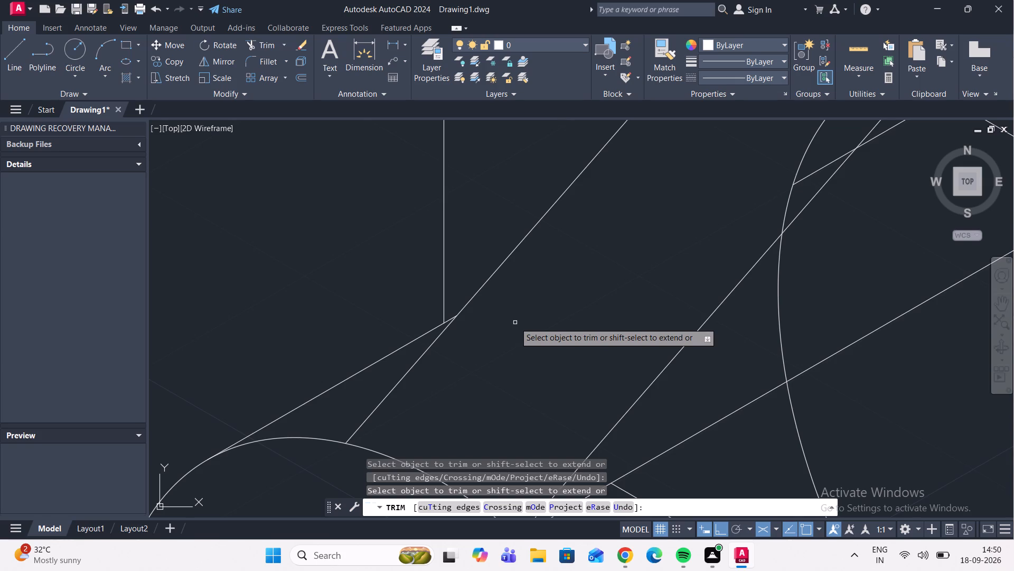
scroll(510, 282, "down", 4)
middle_click_drag(540, 267, 541, 272)
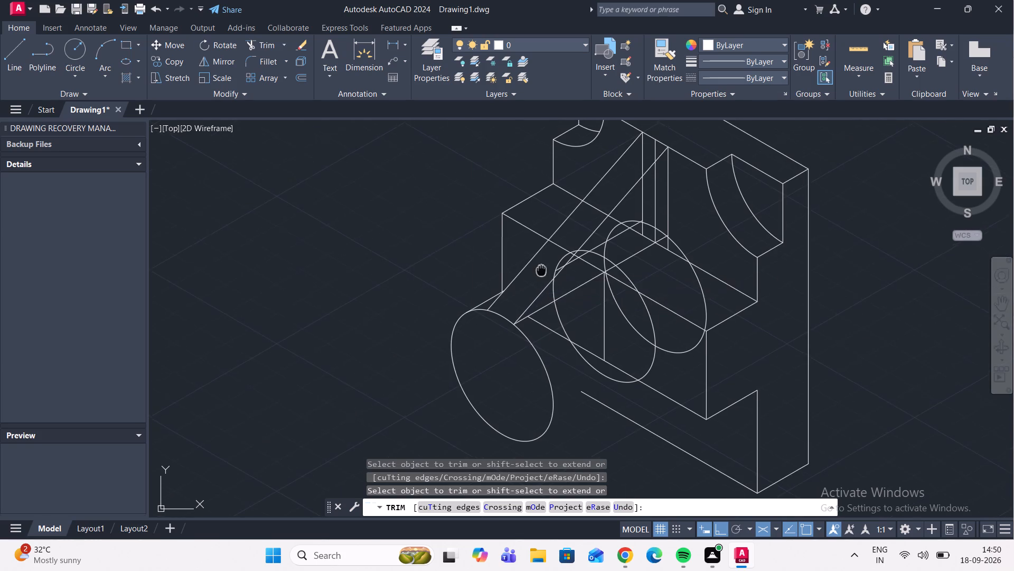
middle_click_drag(541, 272, 504, 295)
scroll(522, 289, "up", 4)
left_click(525, 260)
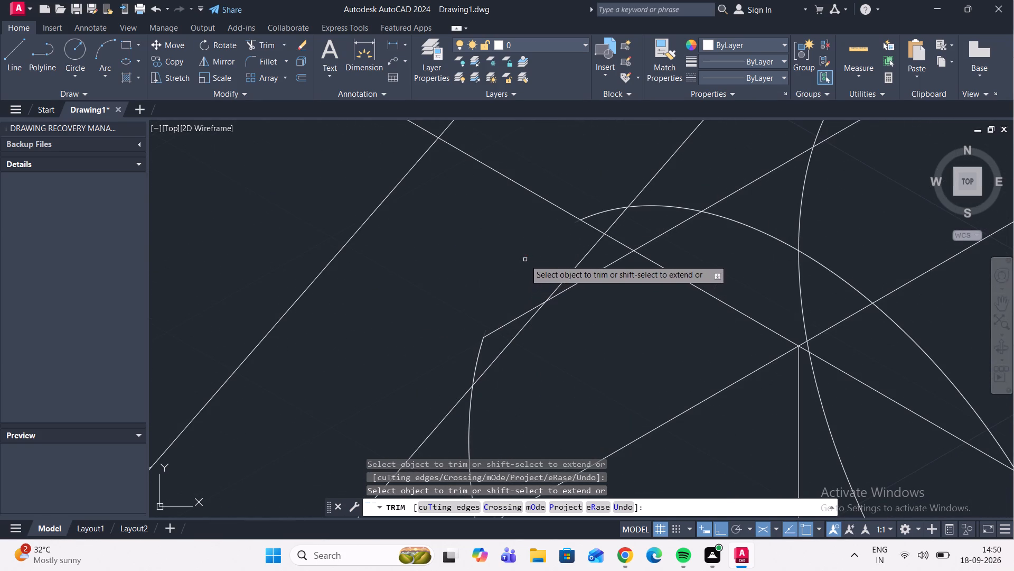
left_click(495, 326)
left_click(493, 334)
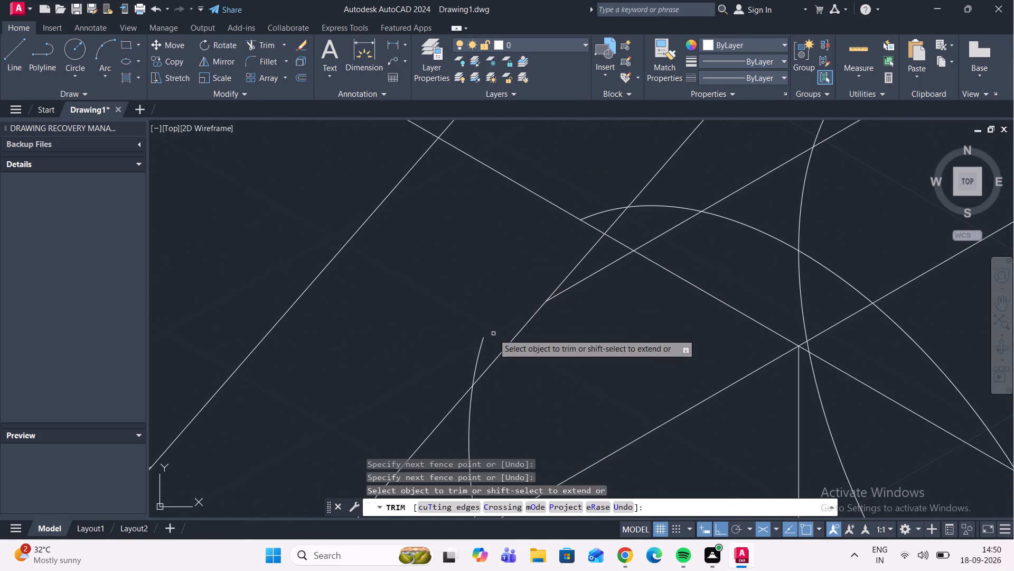
left_click(478, 355)
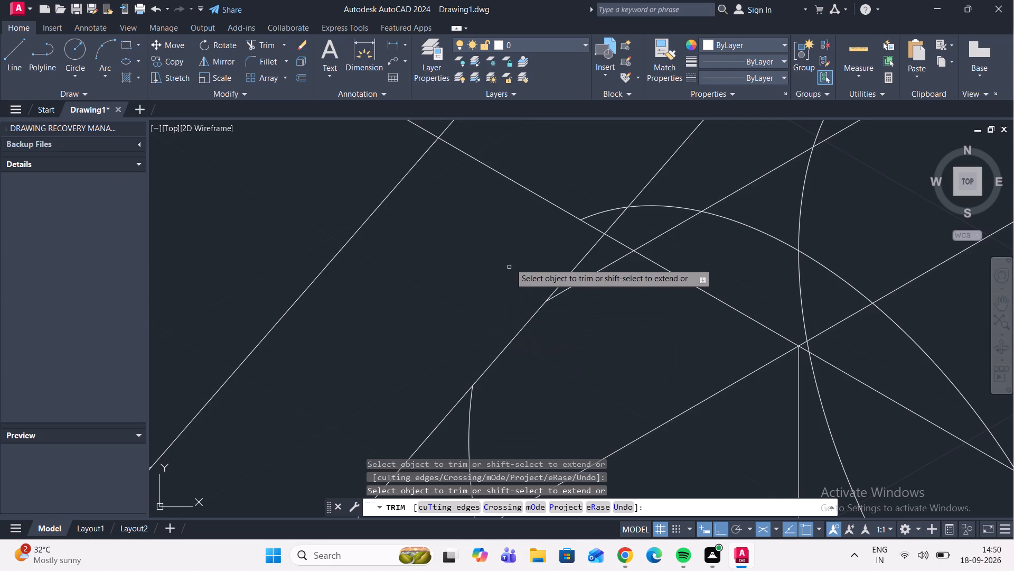
Trim the middle circle's top arc back to the 30° line and the body's top edge between the two sloping rib lines.
scroll(553, 233, "down", 3)
scroll(572, 218, "up", 3)
left_click(566, 240)
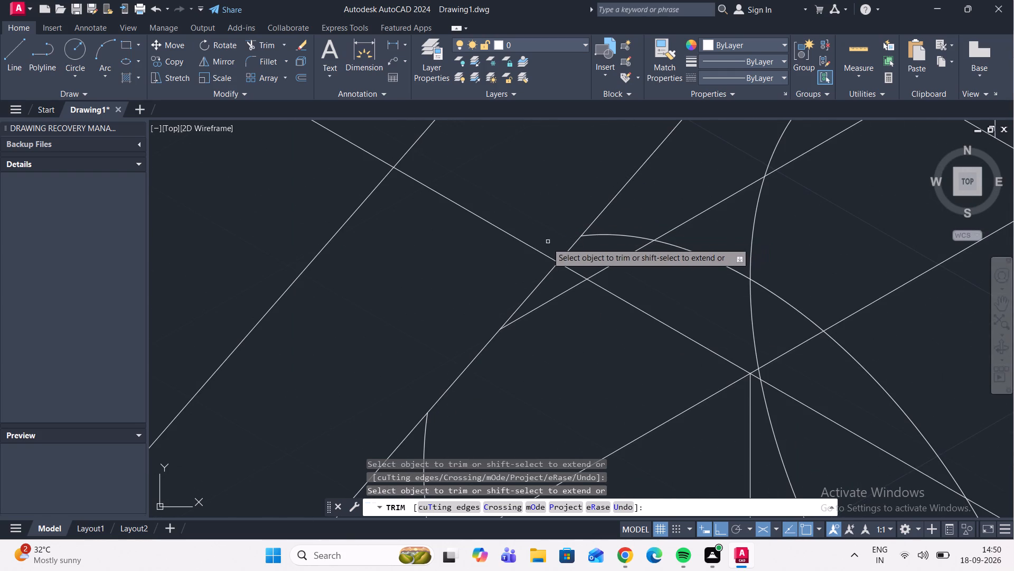
left_click(544, 255)
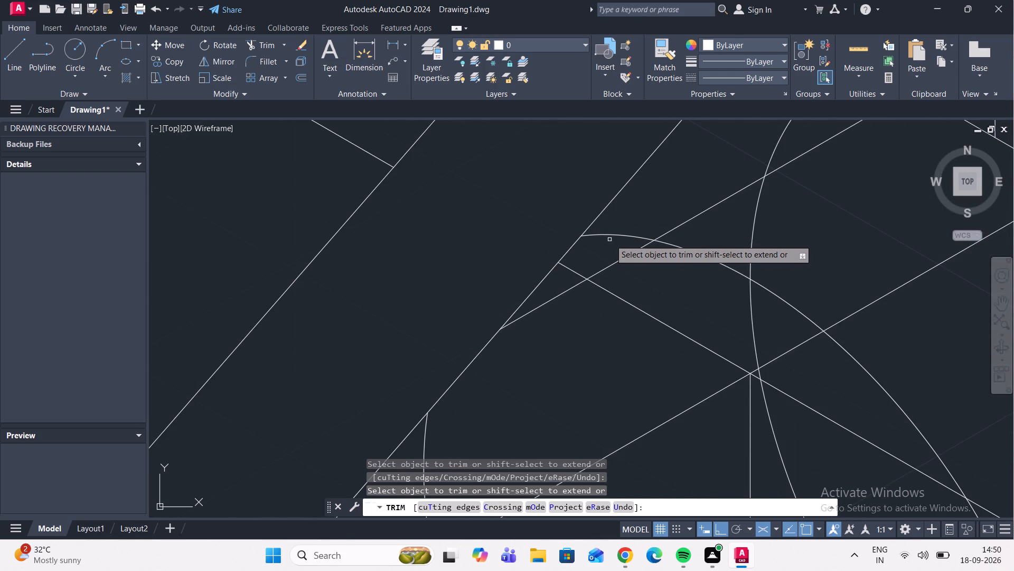
left_click(612, 235)
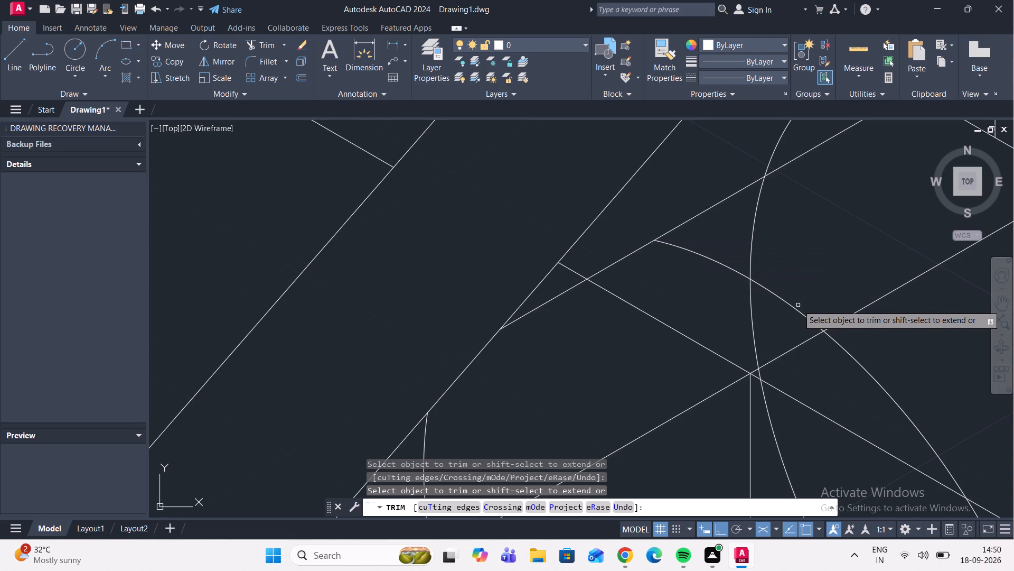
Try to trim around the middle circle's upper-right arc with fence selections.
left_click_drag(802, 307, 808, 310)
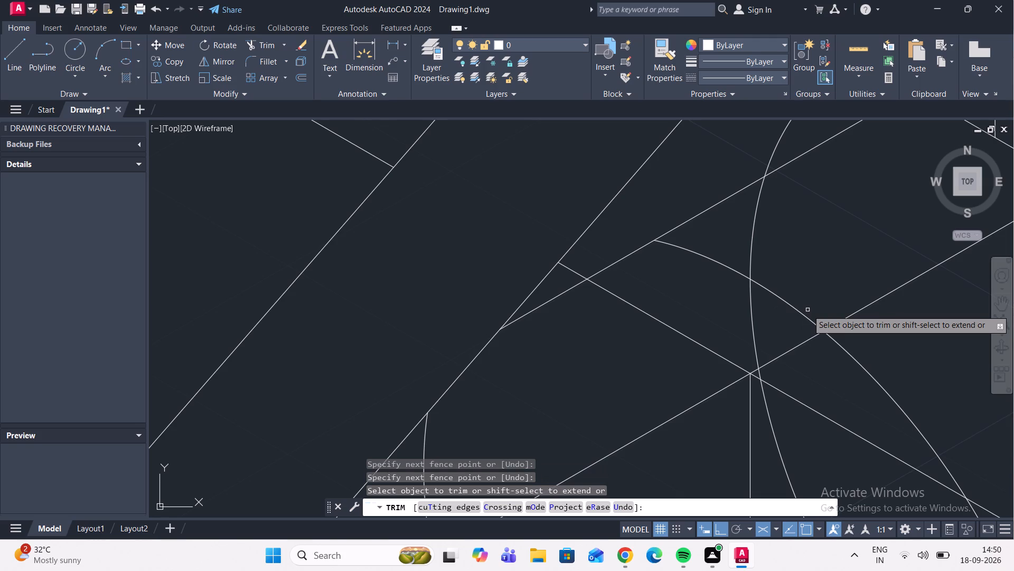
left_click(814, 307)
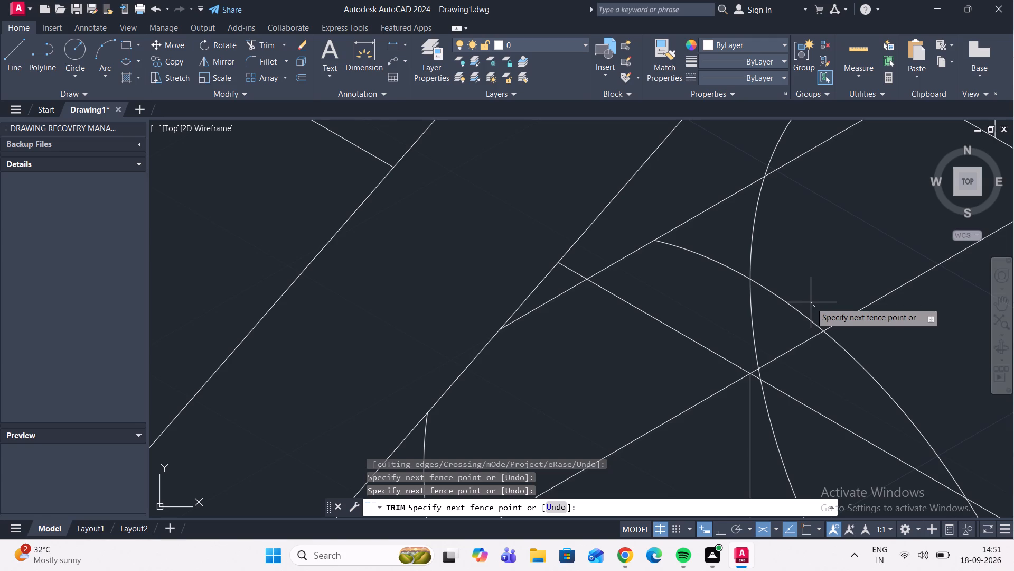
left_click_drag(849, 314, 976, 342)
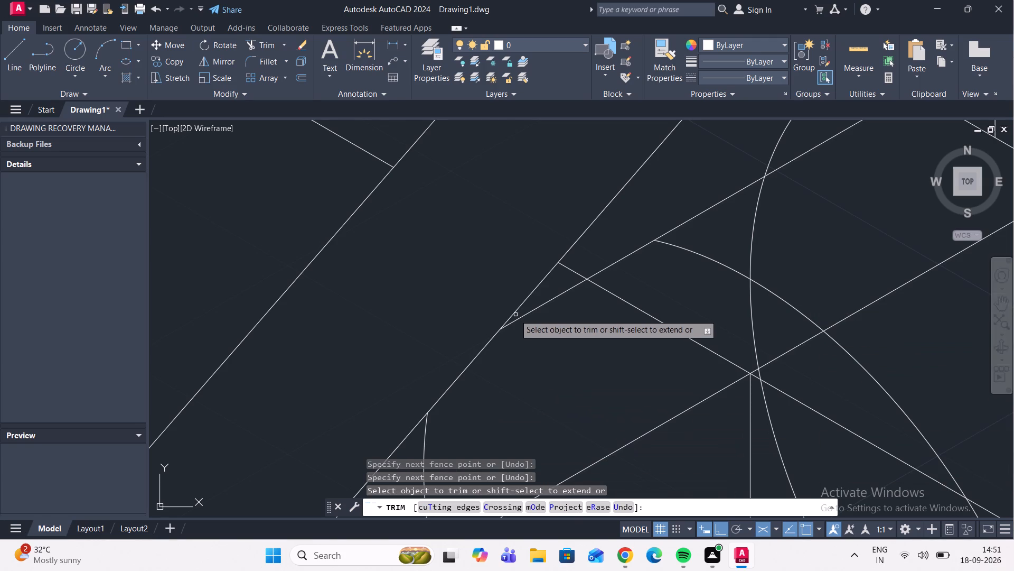
Trim the back circle's top arc, the 30° line, the body's top edge and the first rib vertical below the sloping line.
scroll(491, 300, "down", 3)
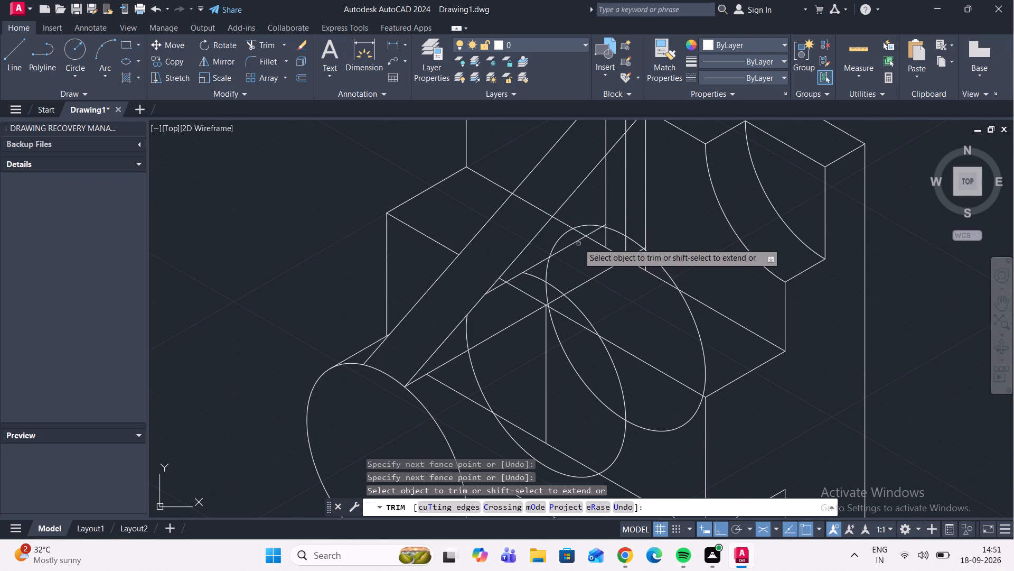
double_click(578, 240)
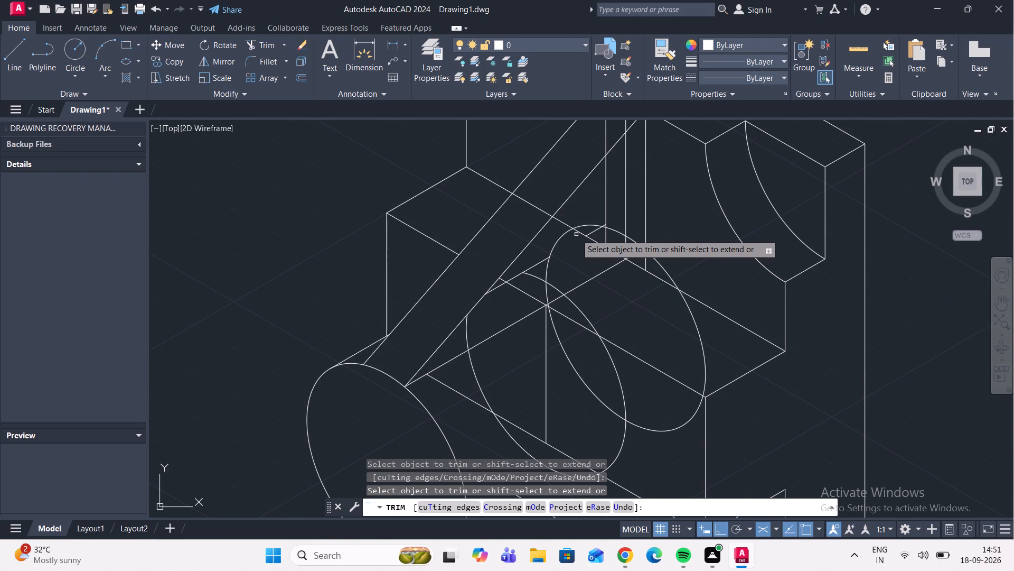
left_click(578, 233)
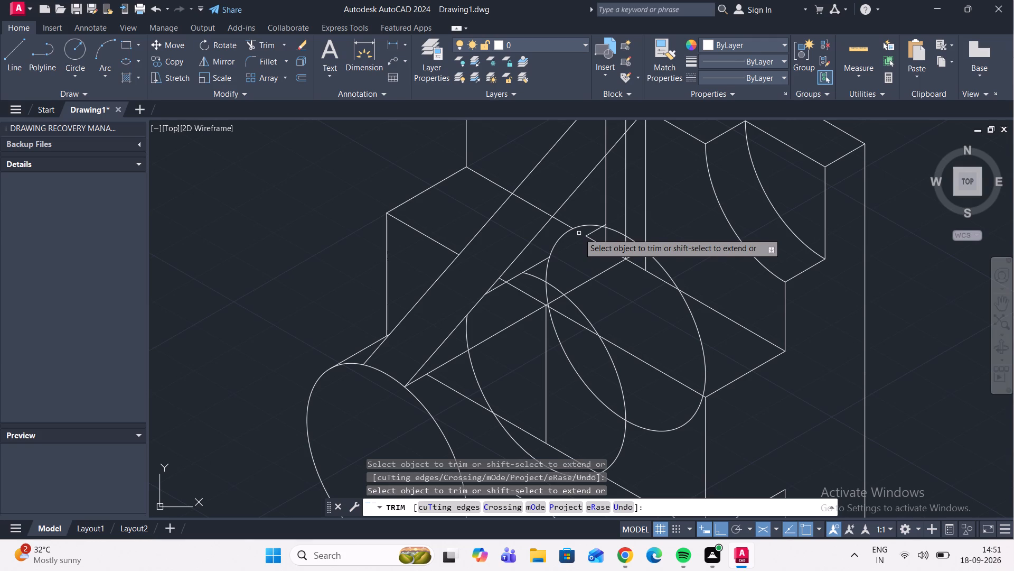
left_click(590, 226)
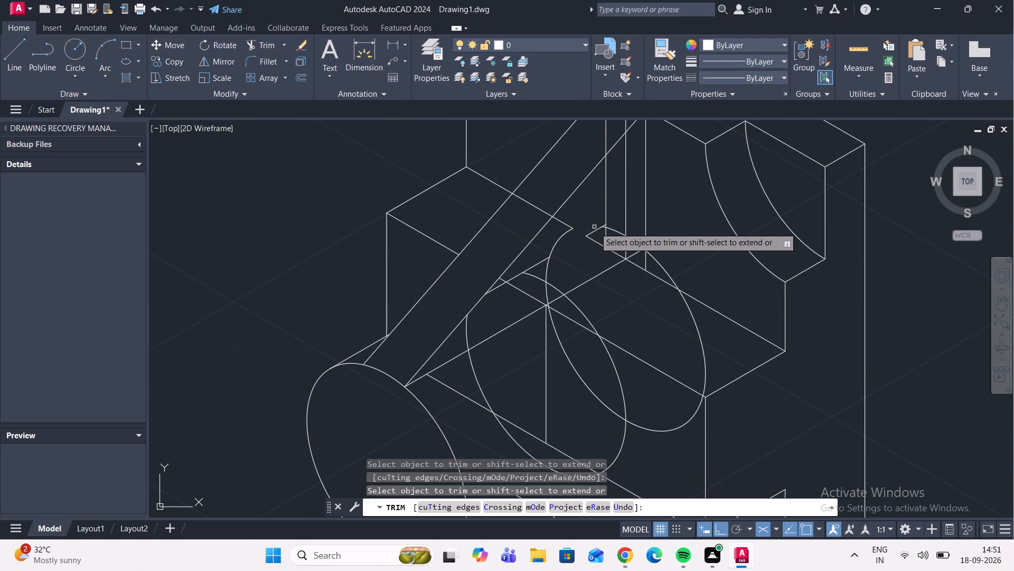
left_click(597, 230)
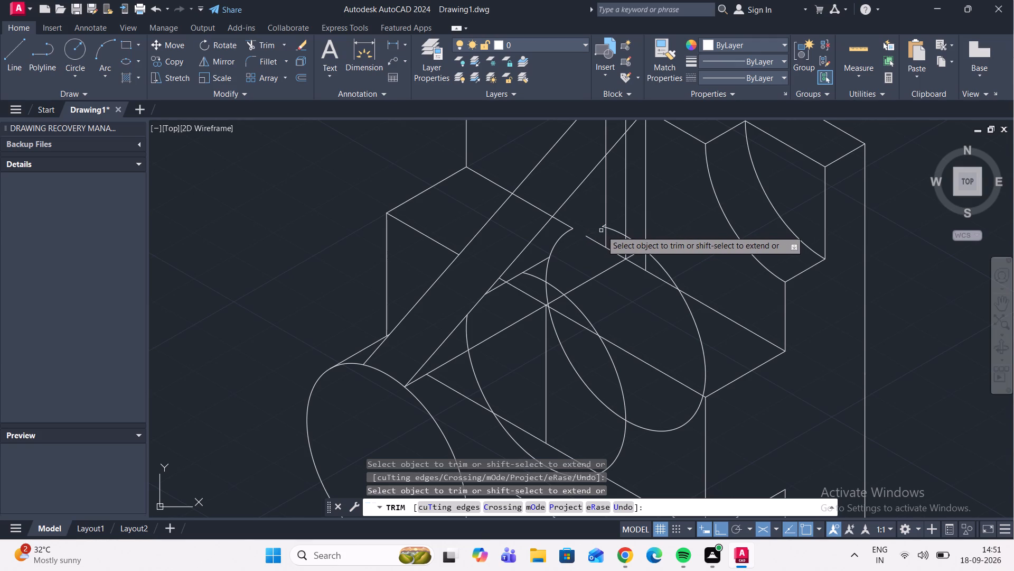
left_click(601, 227)
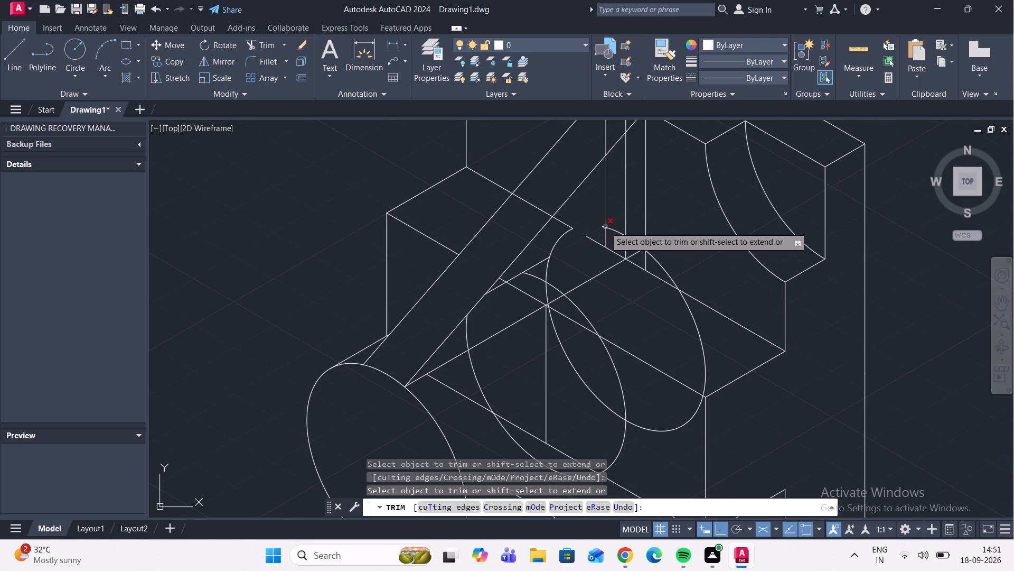
left_click(605, 227)
left_click(606, 228)
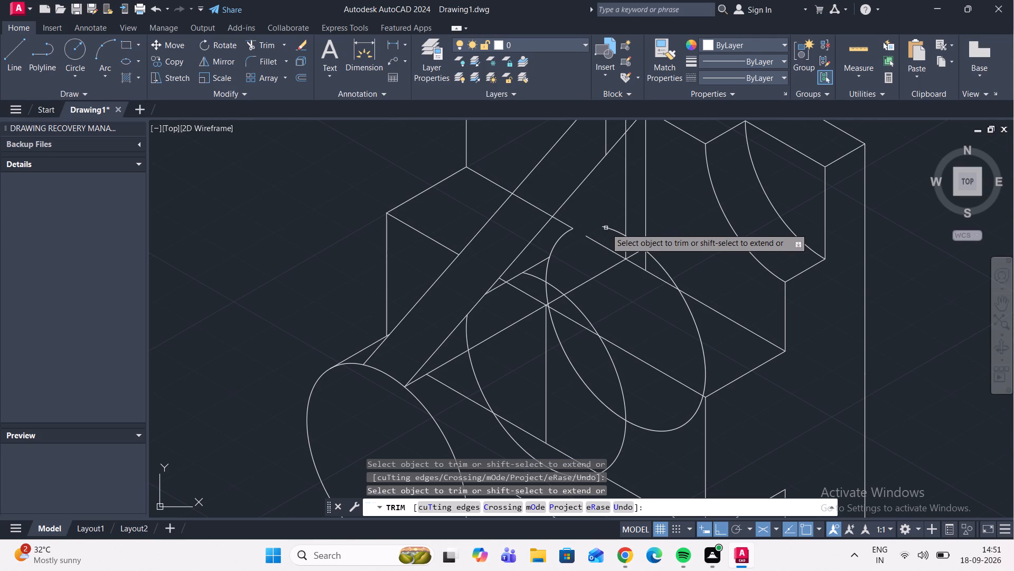
left_click(606, 228)
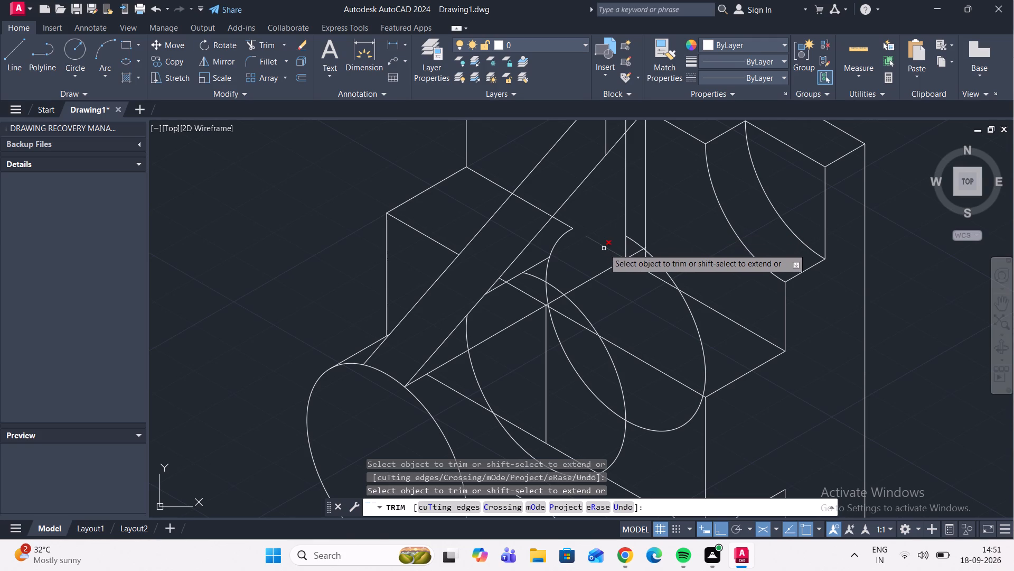
double_click(604, 248)
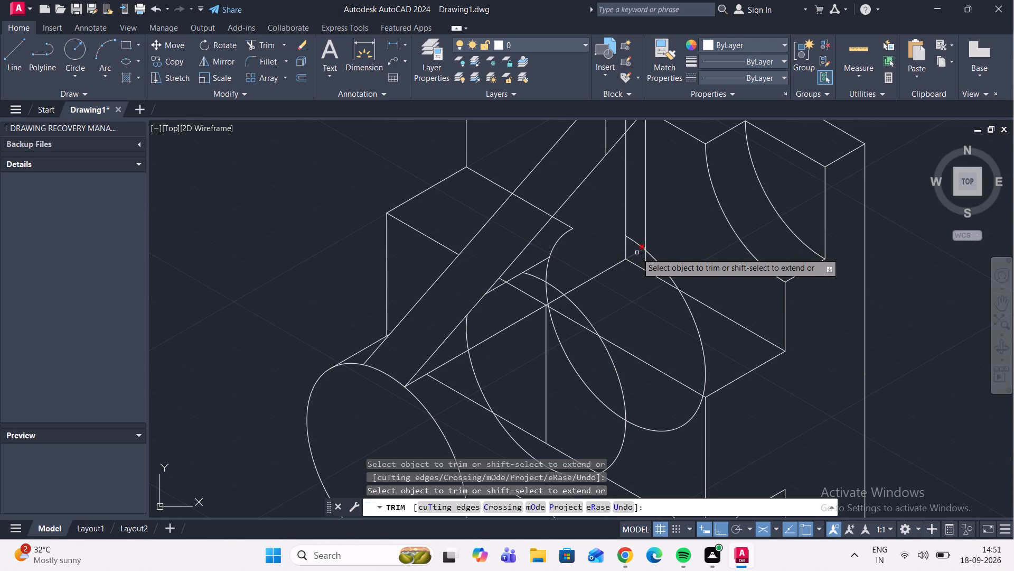
Trim the remaining back circle arc and 30° line segments between the two rib verticals, including the leftover stubs.
left_click(637, 253)
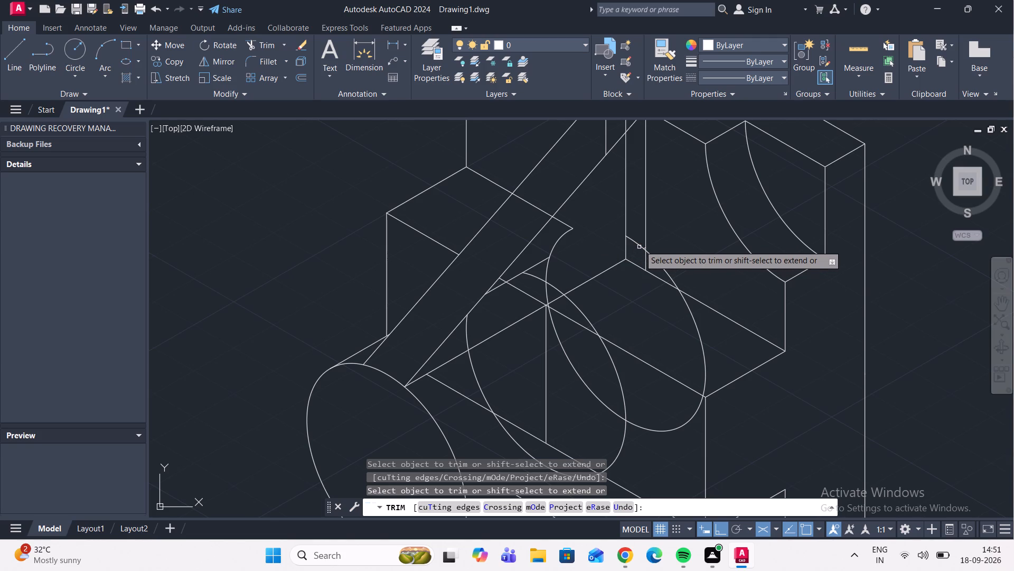
left_click(641, 244)
scroll(641, 245, "up", 1)
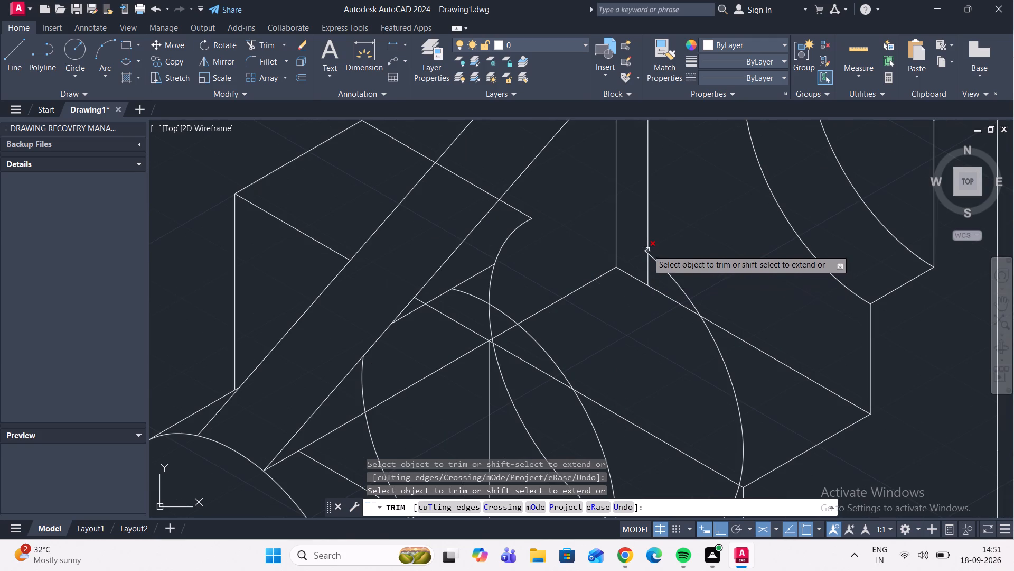
scroll(647, 255, "up", 5)
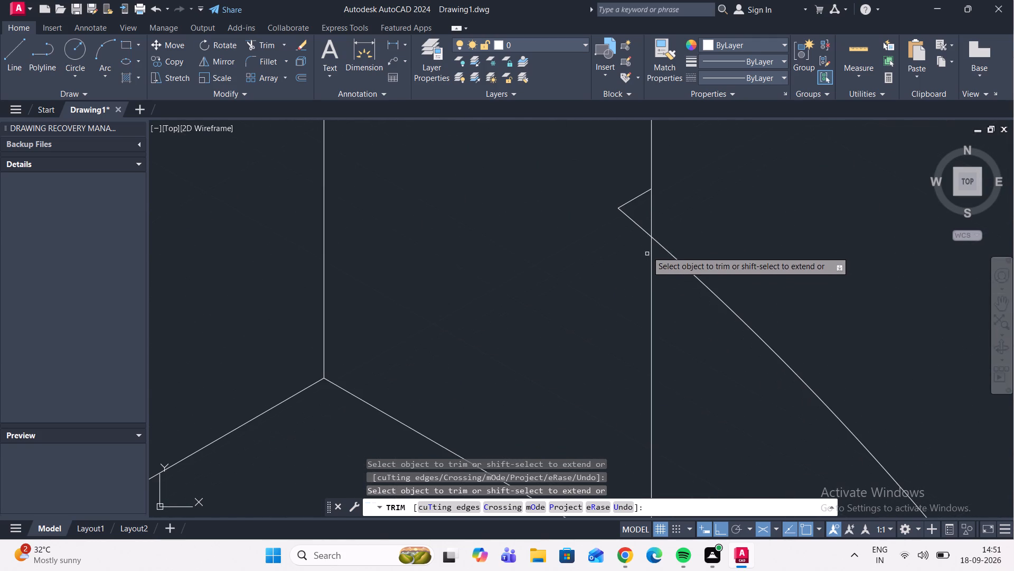
left_click(644, 231)
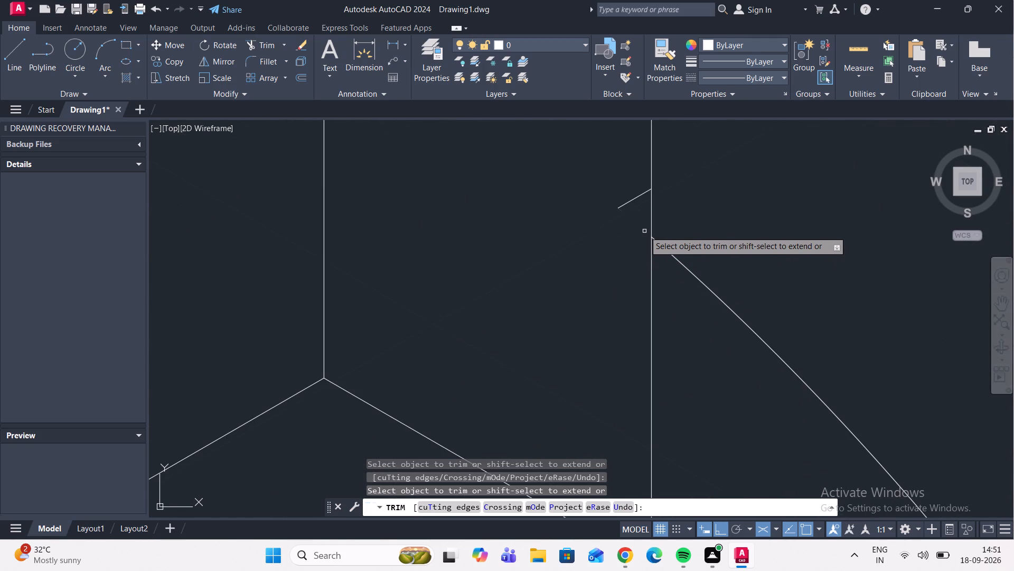
left_click(643, 196)
scroll(643, 196, "down", 6)
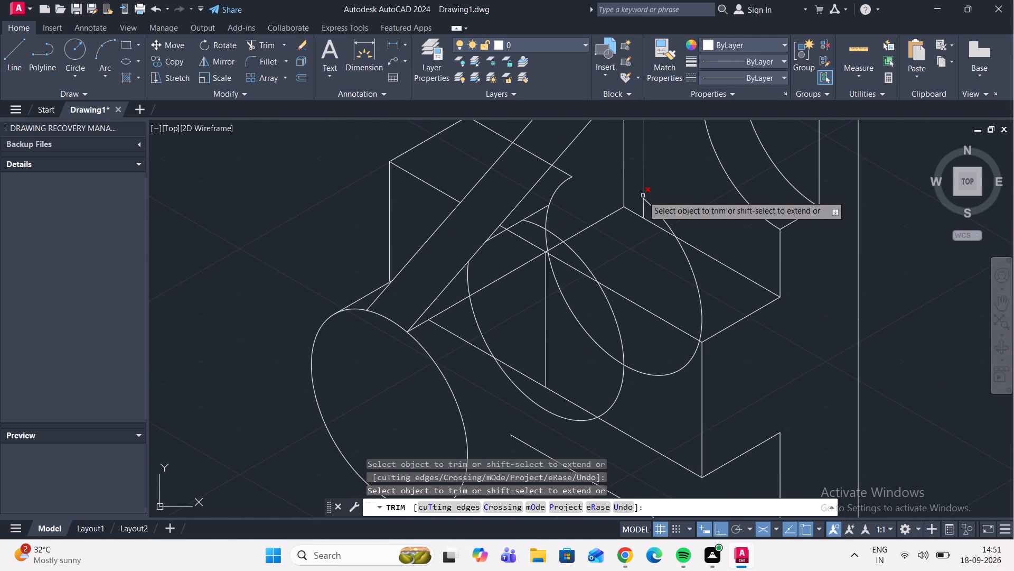
Trim the back circle's right and lower arcs, the middle circle's right arc, and the vertical line across the stepped block.
left_click(690, 265)
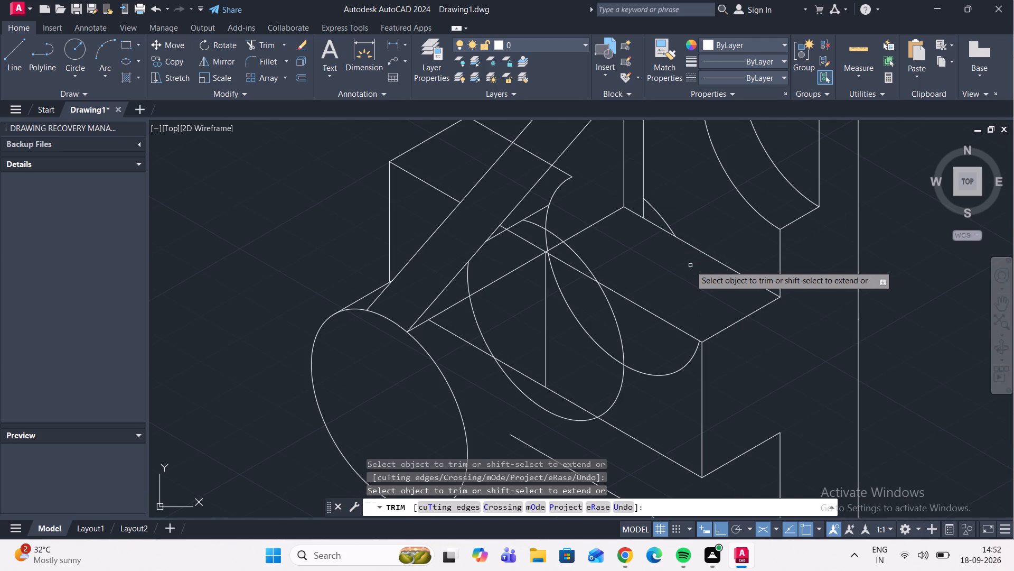
left_click(617, 320)
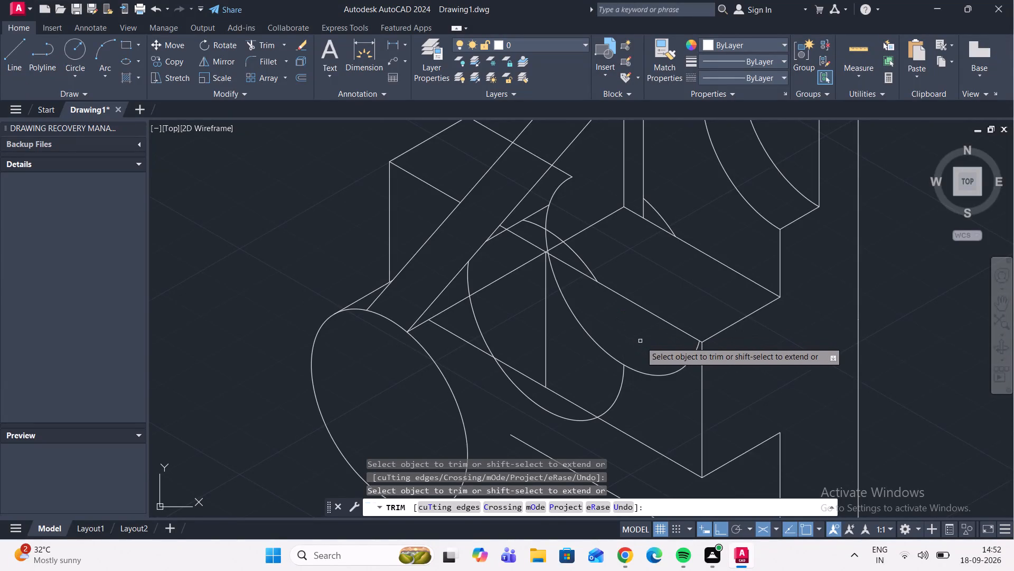
left_click(685, 364)
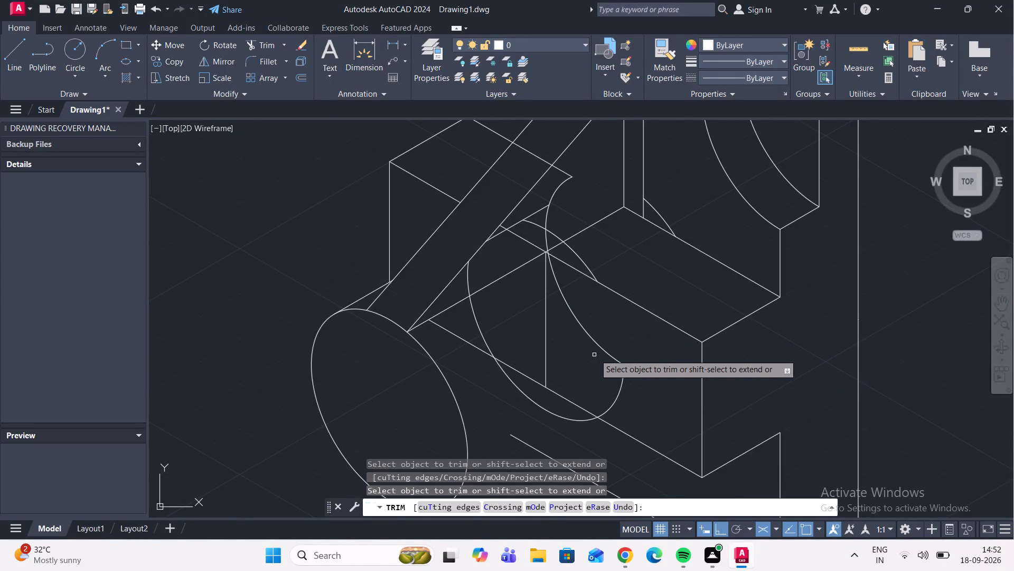
left_click(602, 351)
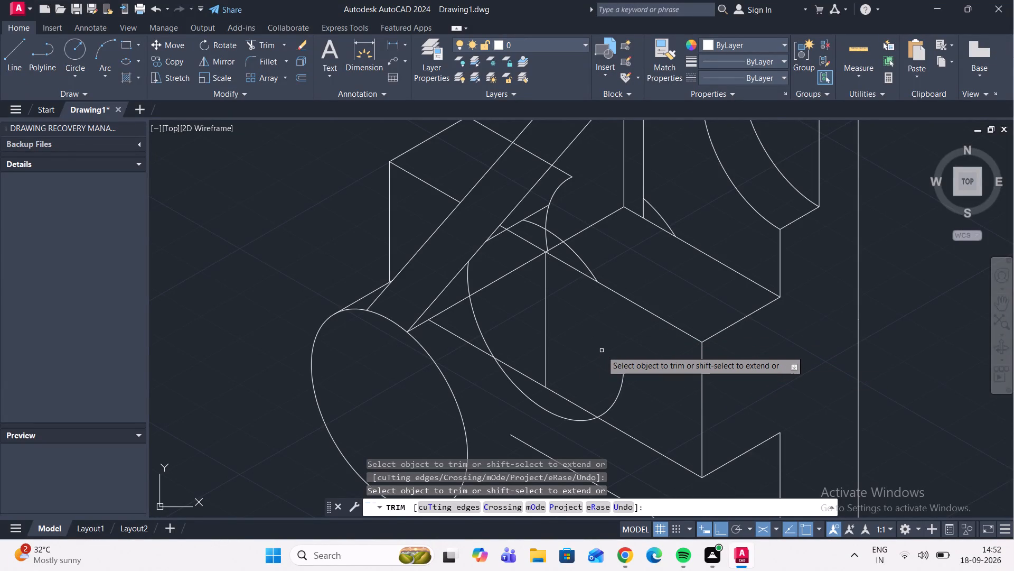
left_click(623, 379)
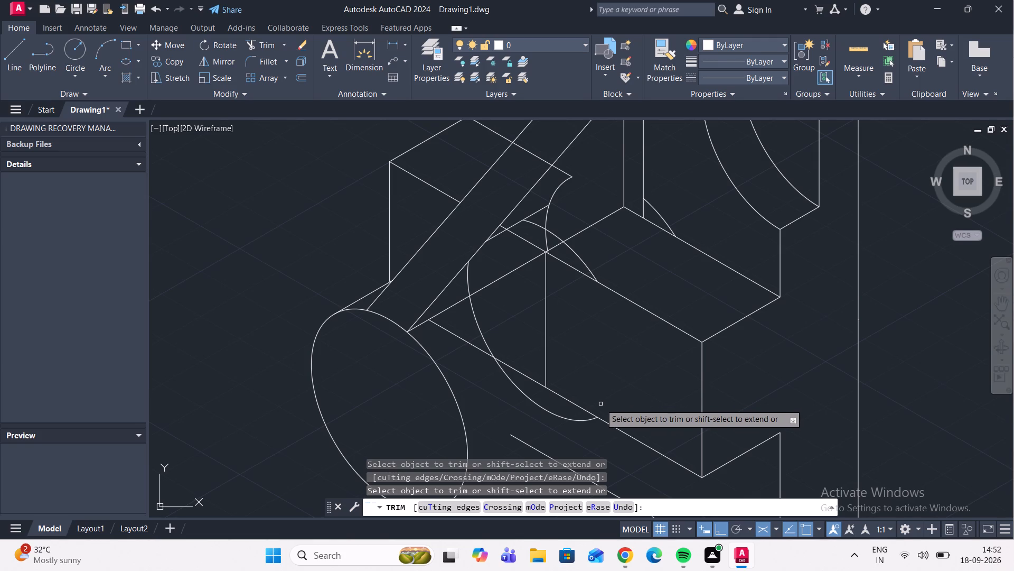
left_click(546, 324)
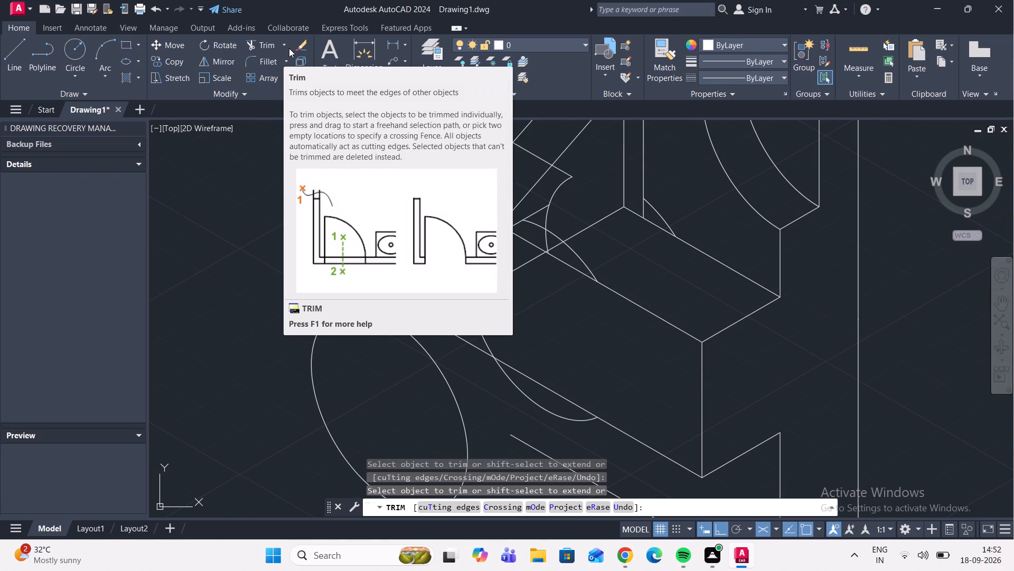
Extend the middle circle's lower arc around its right side to meet the remaining upper arc.
left_click(283, 41)
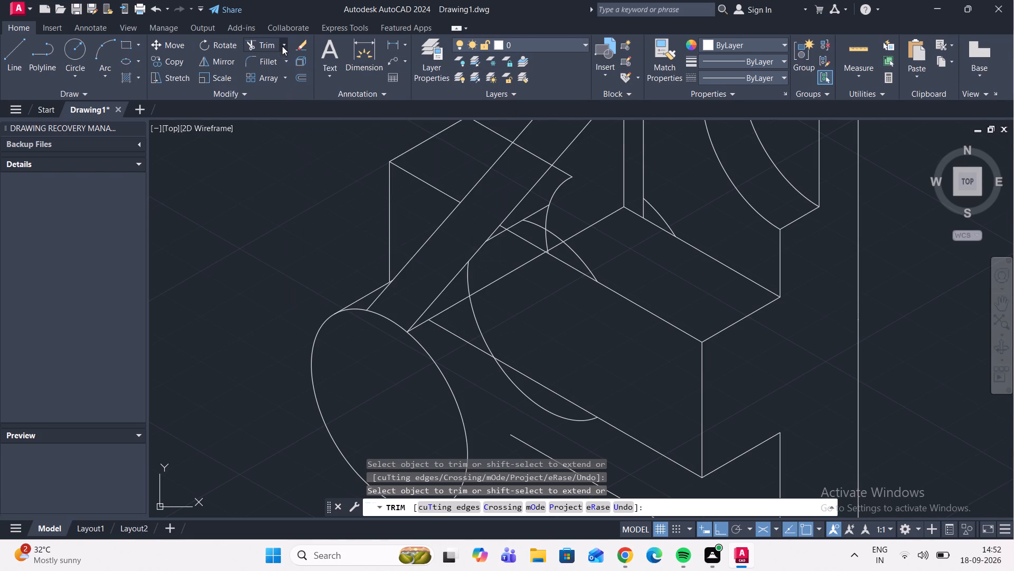
left_click(283, 94)
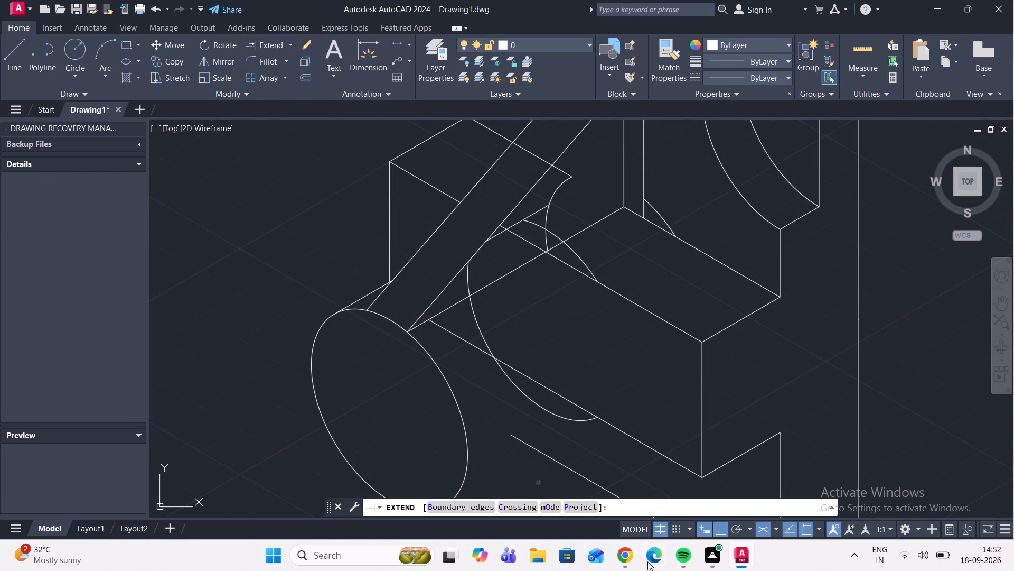
left_click(585, 420)
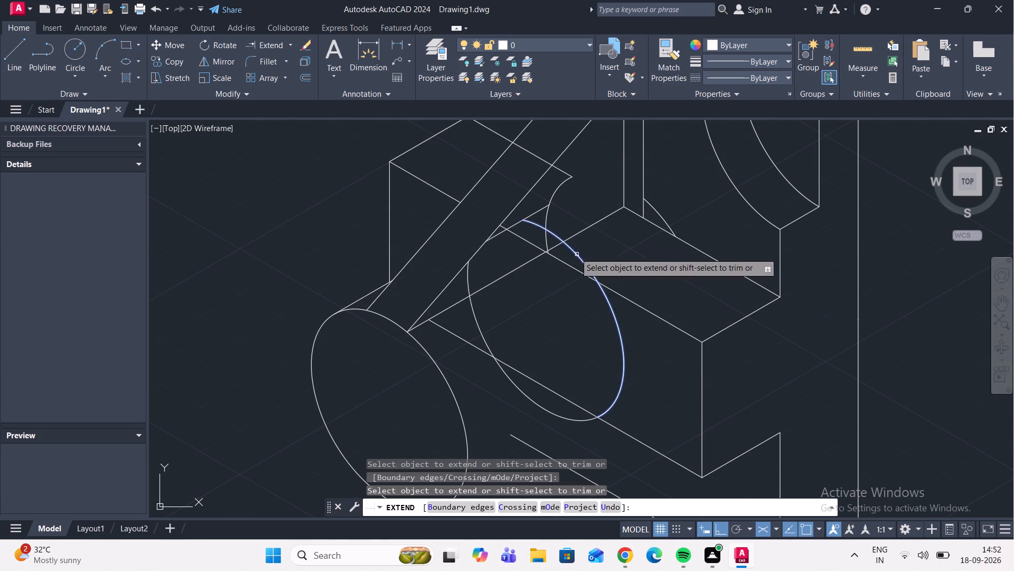
Trim the 30° line, hidden body edge and circle arcs beside the sloping rib, the body's top edge across the rib, and leftover stubs.
left_click(292, 46)
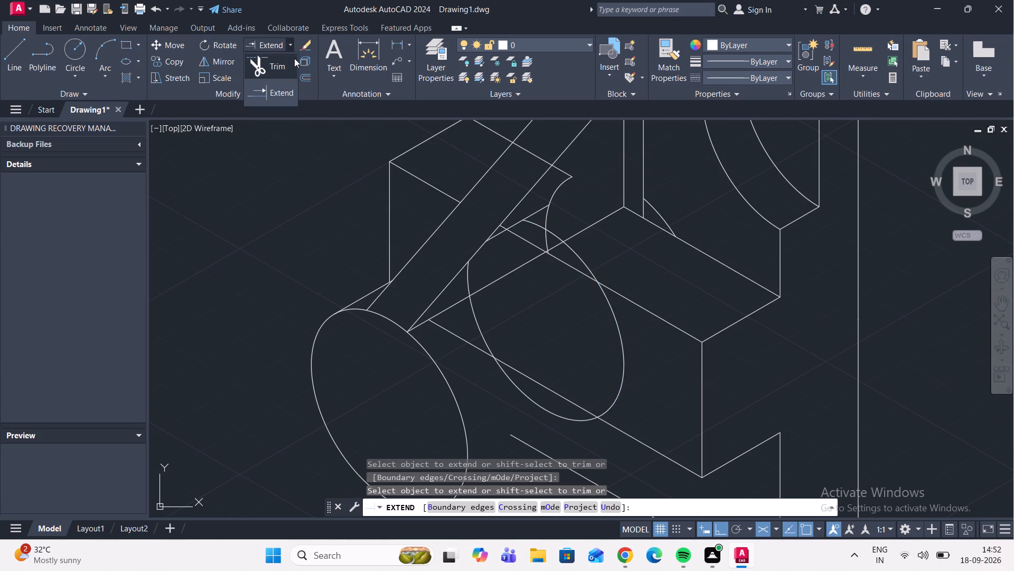
left_click(294, 59)
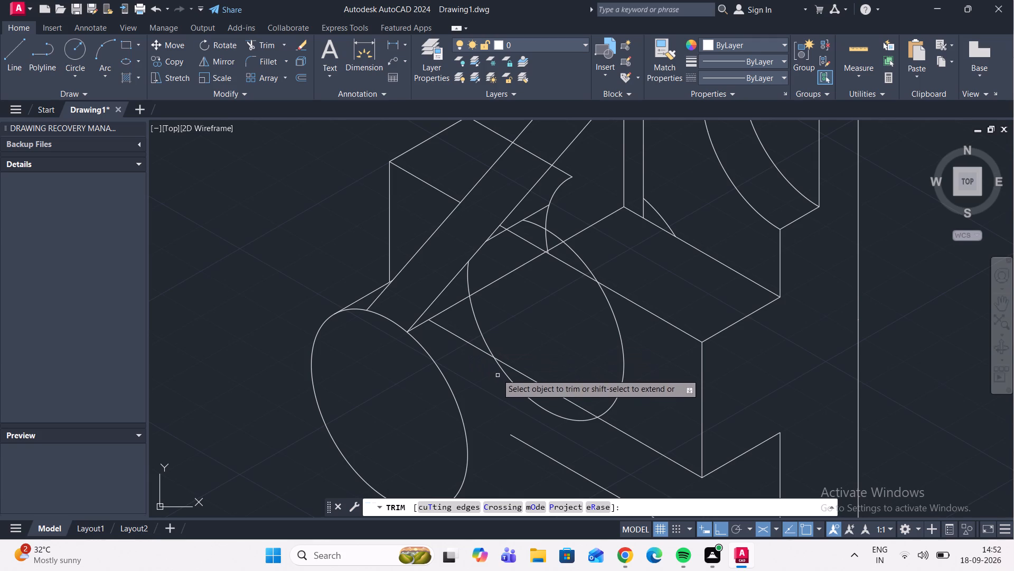
left_click(514, 235)
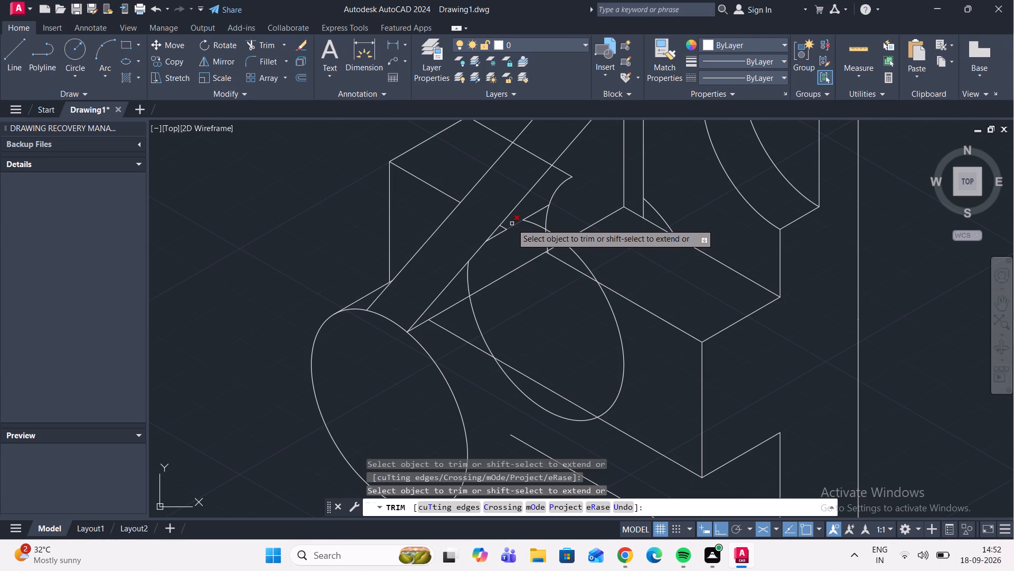
left_click(512, 224)
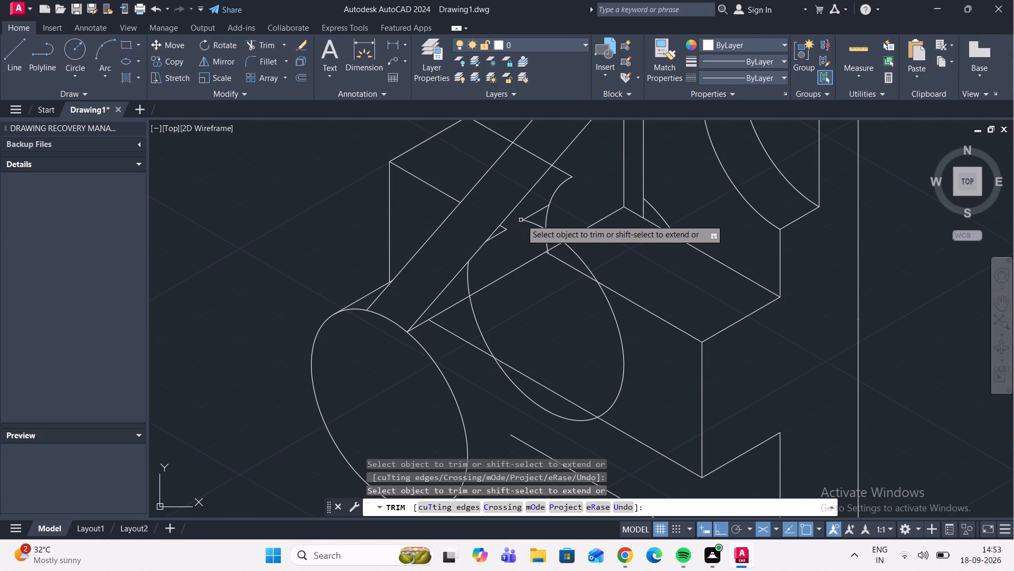
left_click(523, 217)
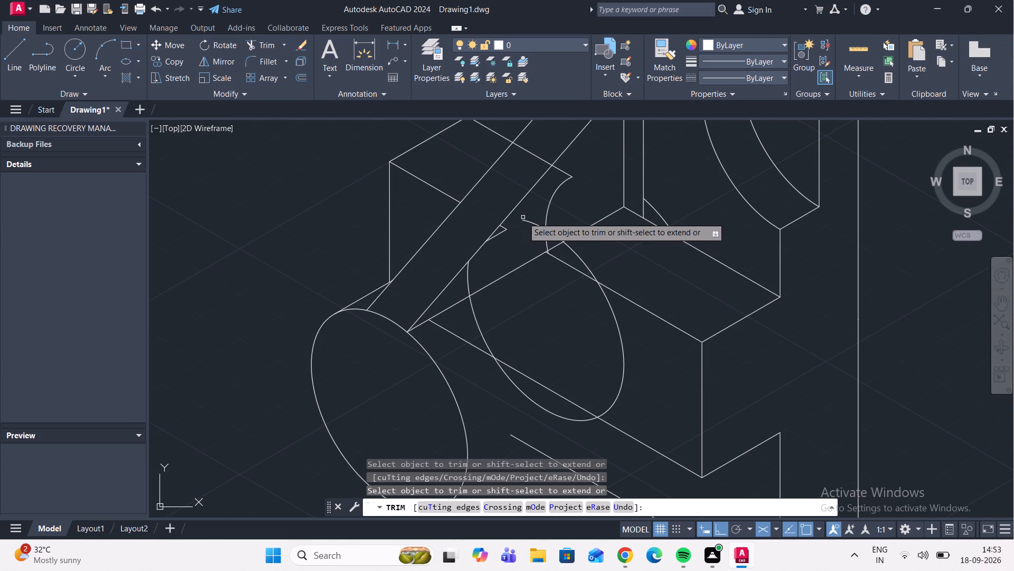
left_click(527, 222)
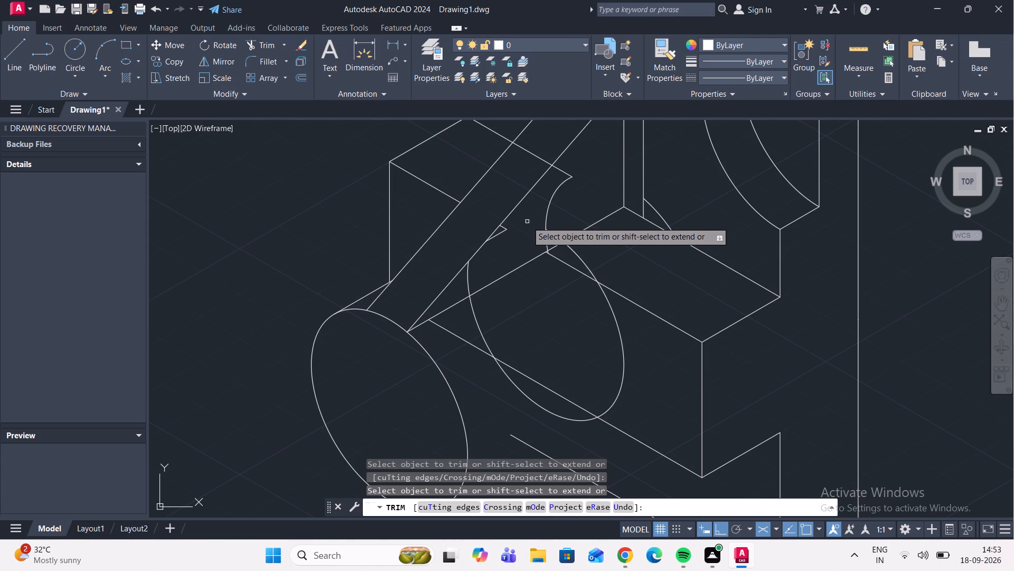
left_click(569, 178)
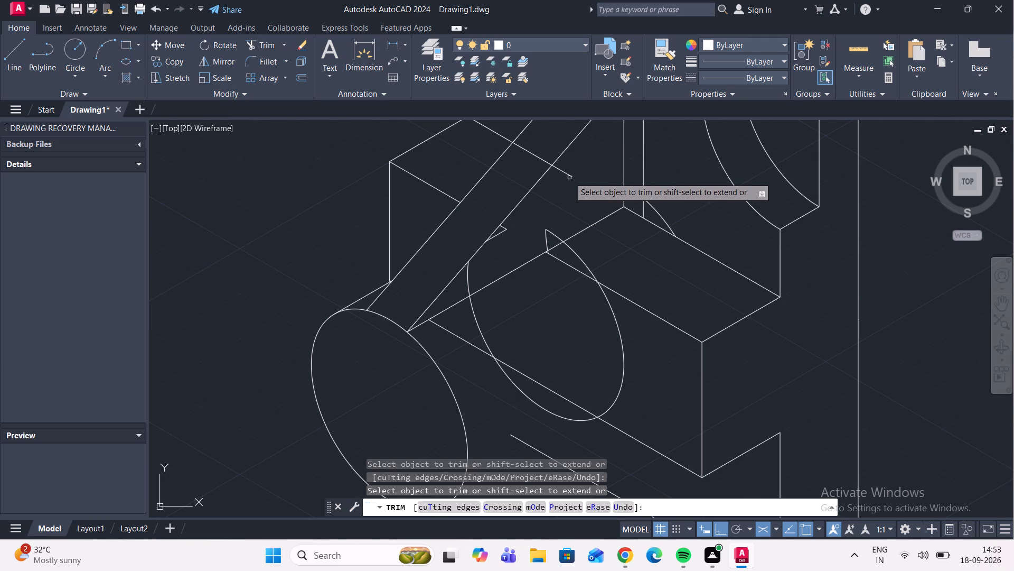
left_click(567, 171)
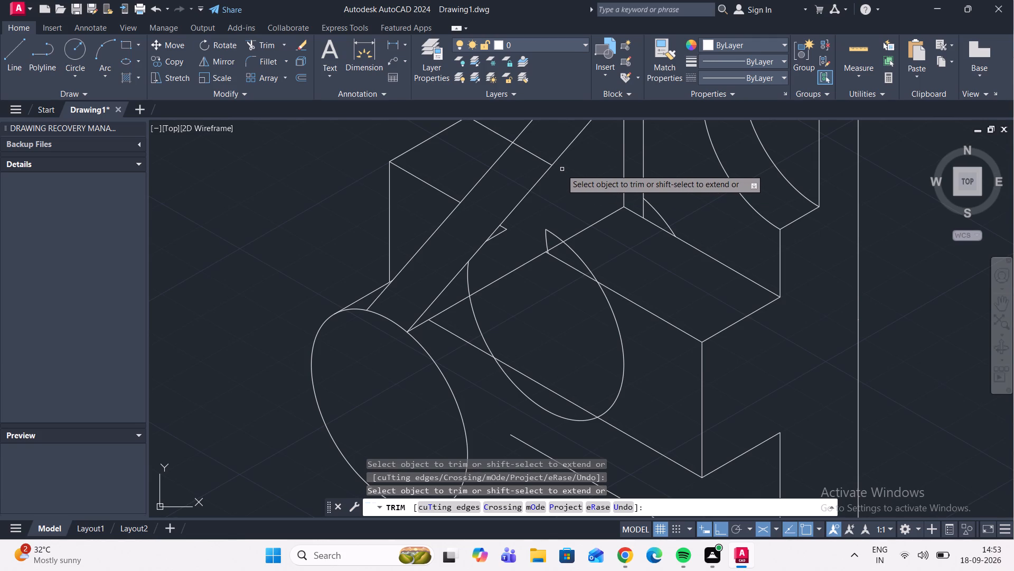
left_click(540, 160)
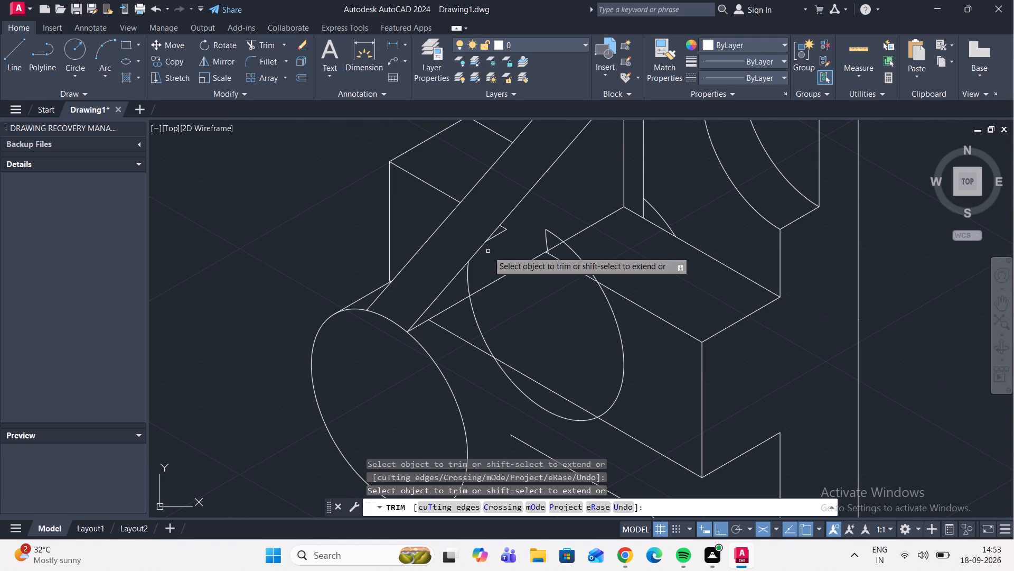
scroll(488, 251, "up", 3)
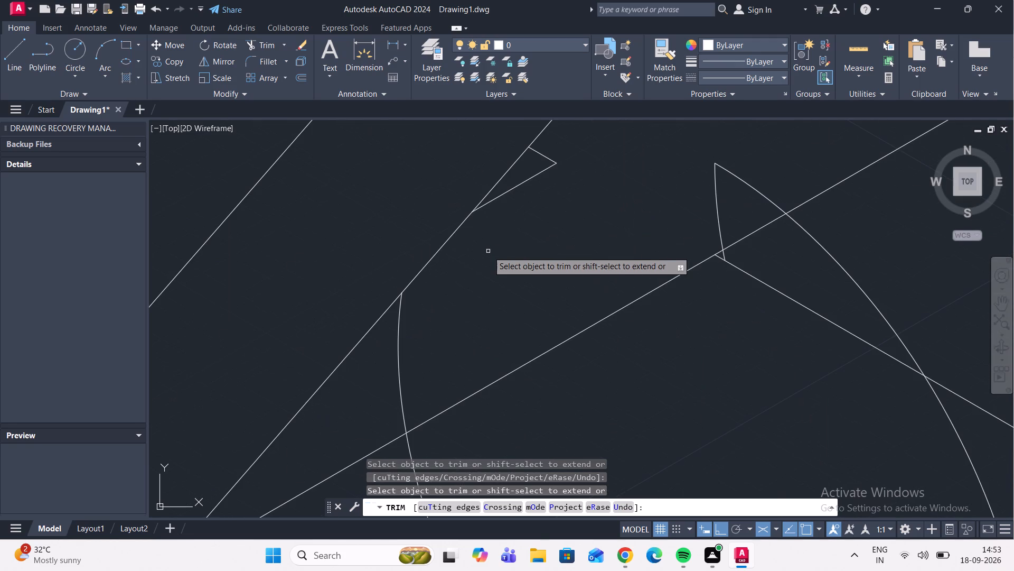
left_click(511, 190)
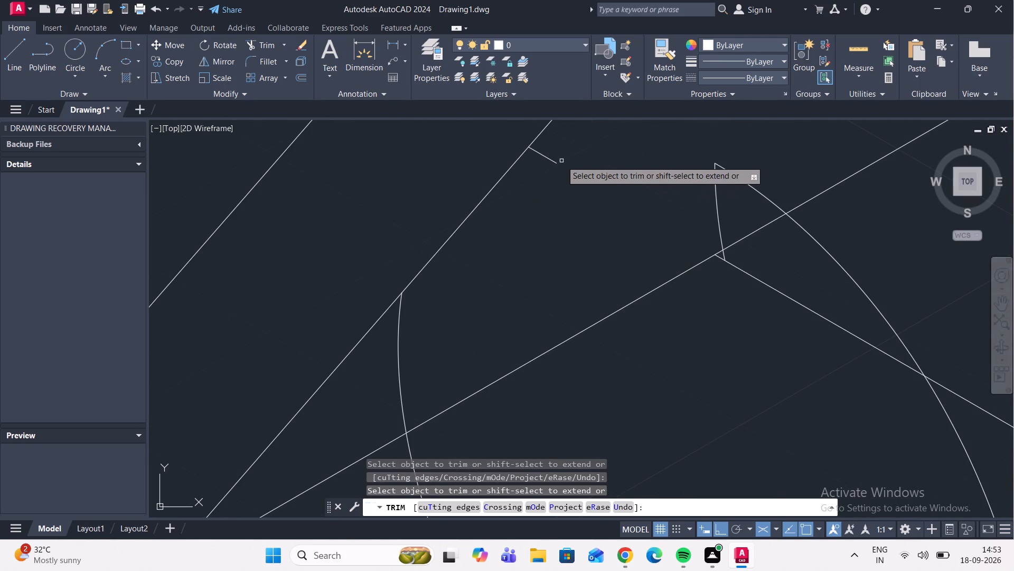
left_click(558, 163)
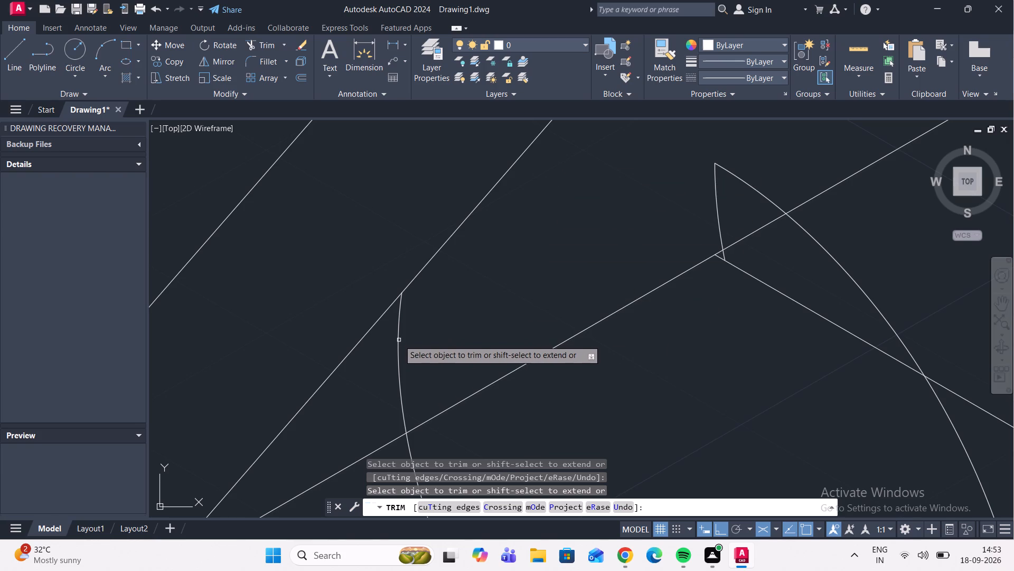
Trim the middle circle's left arc from the sloping rib line down to the block's lower edge.
scroll(404, 346, "down", 4)
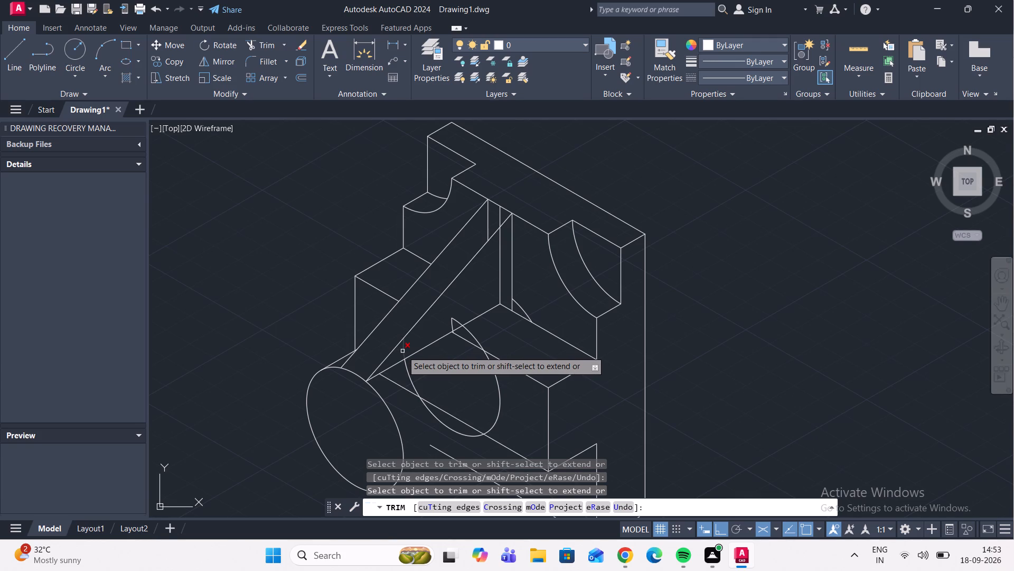
double_click(402, 351)
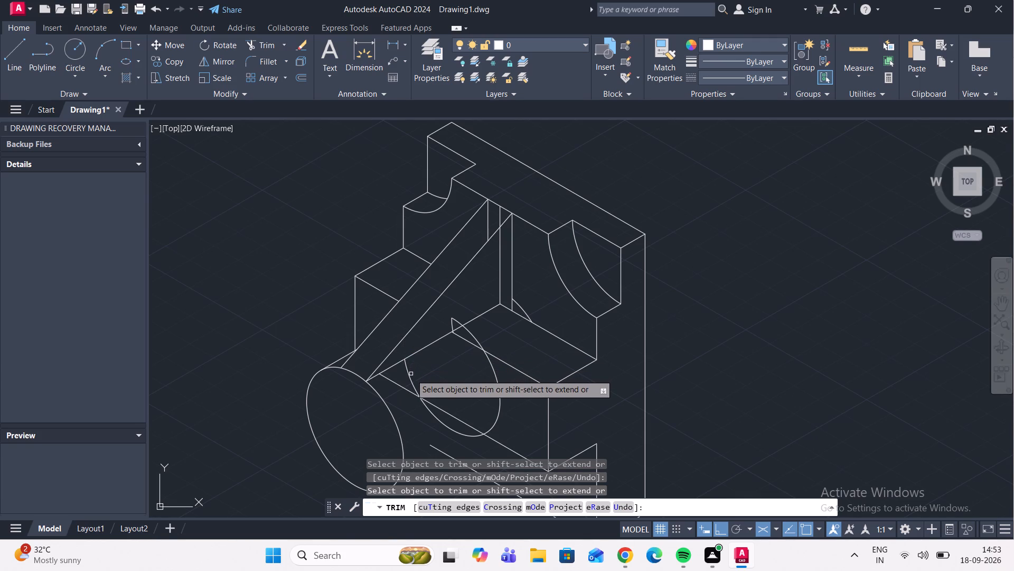
left_click(408, 377)
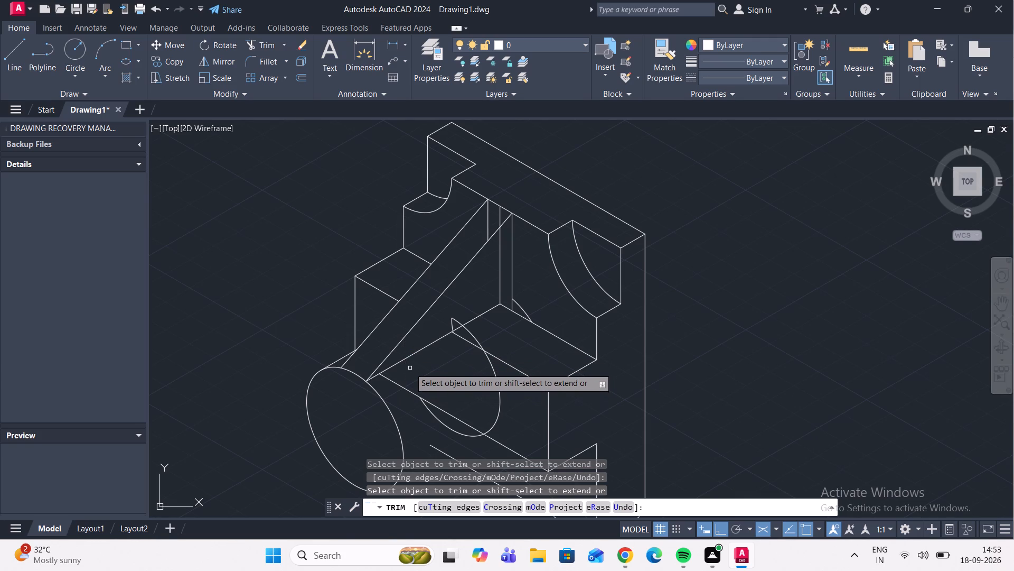
Trim the two hidden verticals behind the rib, the block's back corner edges, and the short 30° stub inside the middle circle's arc.
left_click(499, 287)
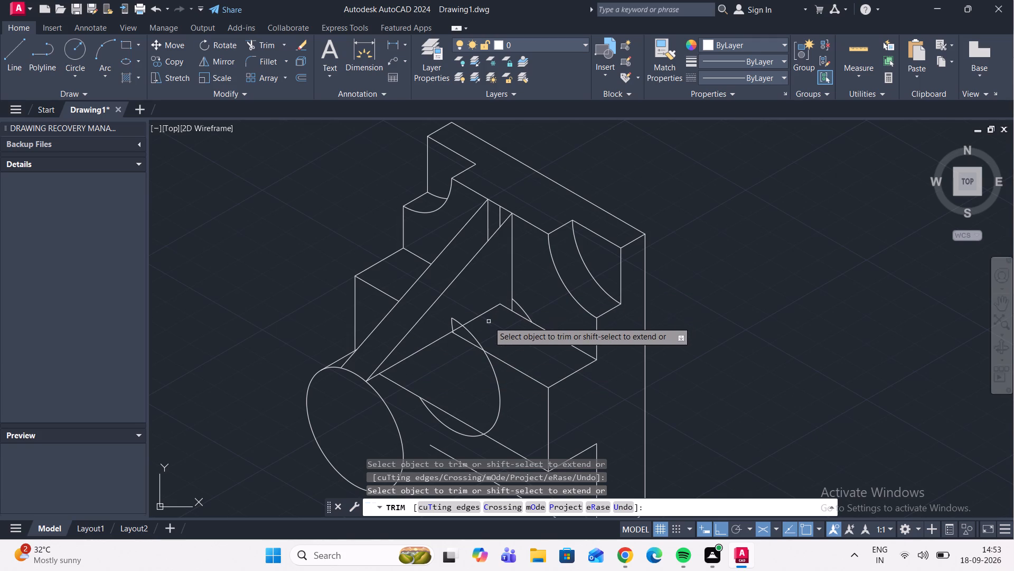
left_click(489, 309)
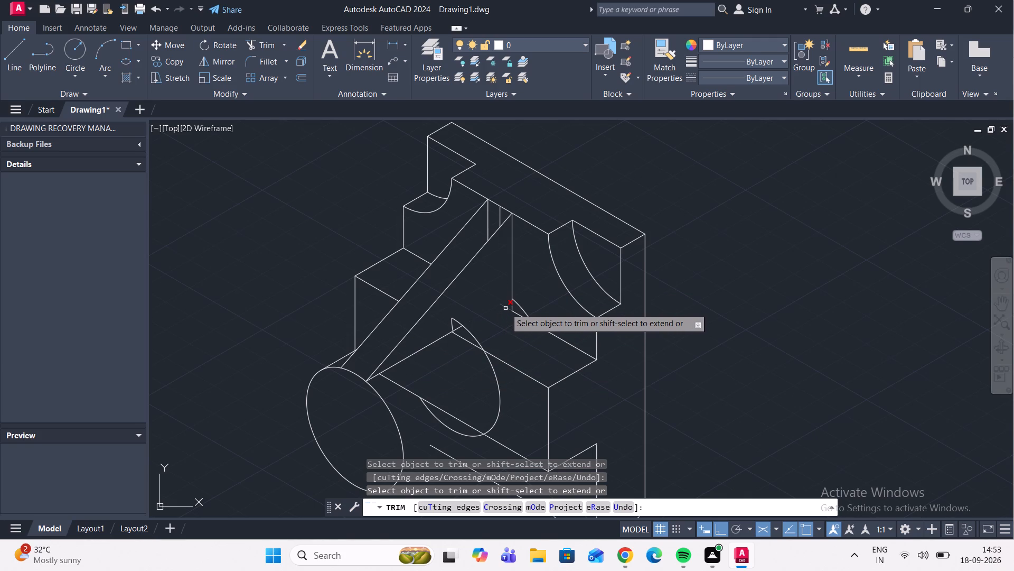
left_click(506, 306)
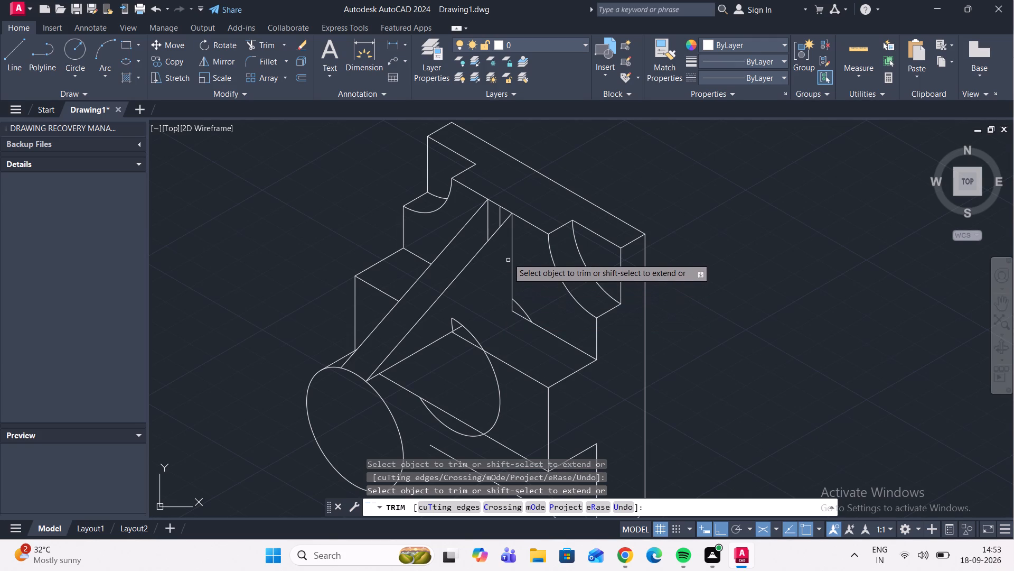
double_click(499, 218)
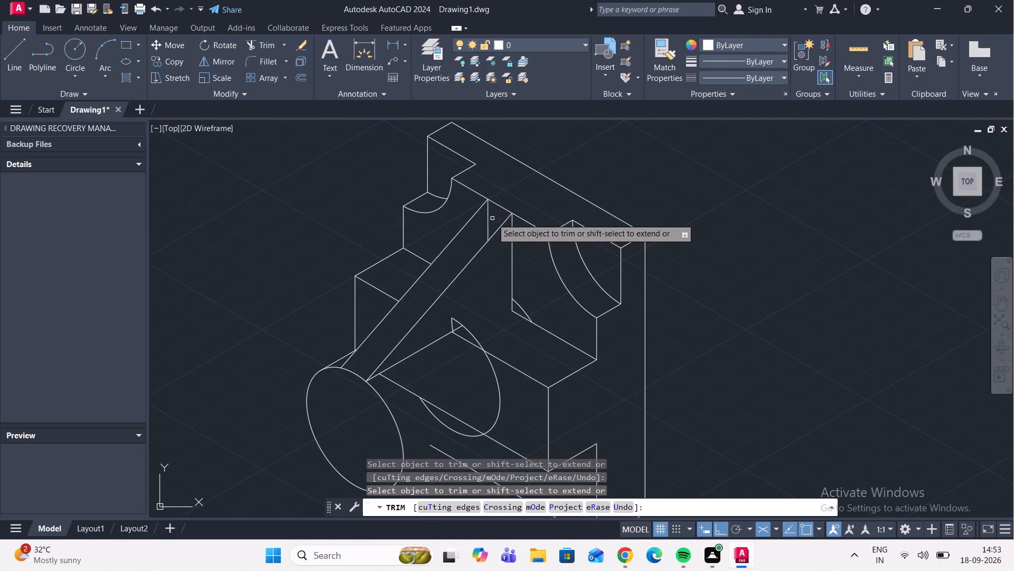
double_click(487, 215)
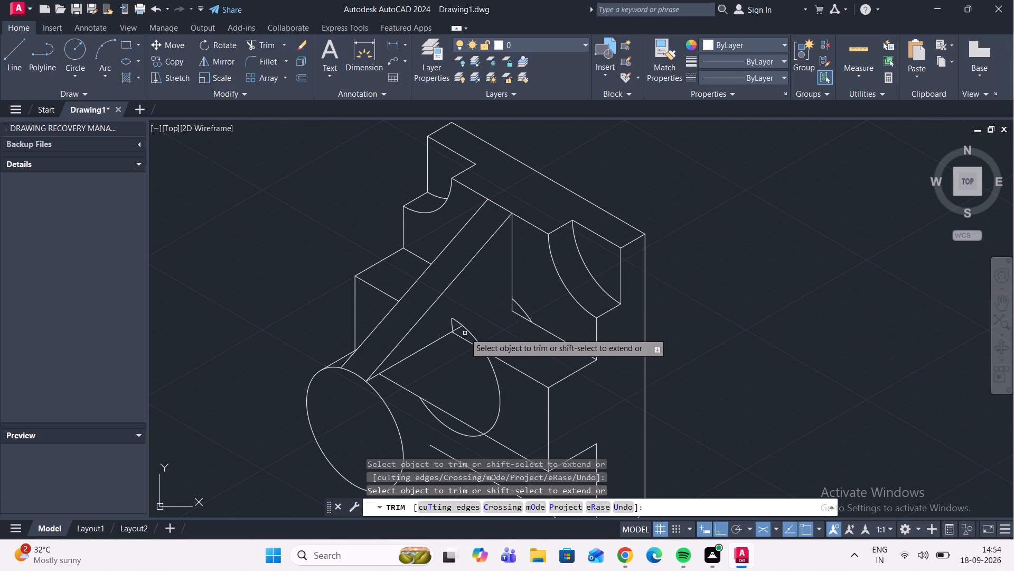
scroll(464, 334, "up", 1)
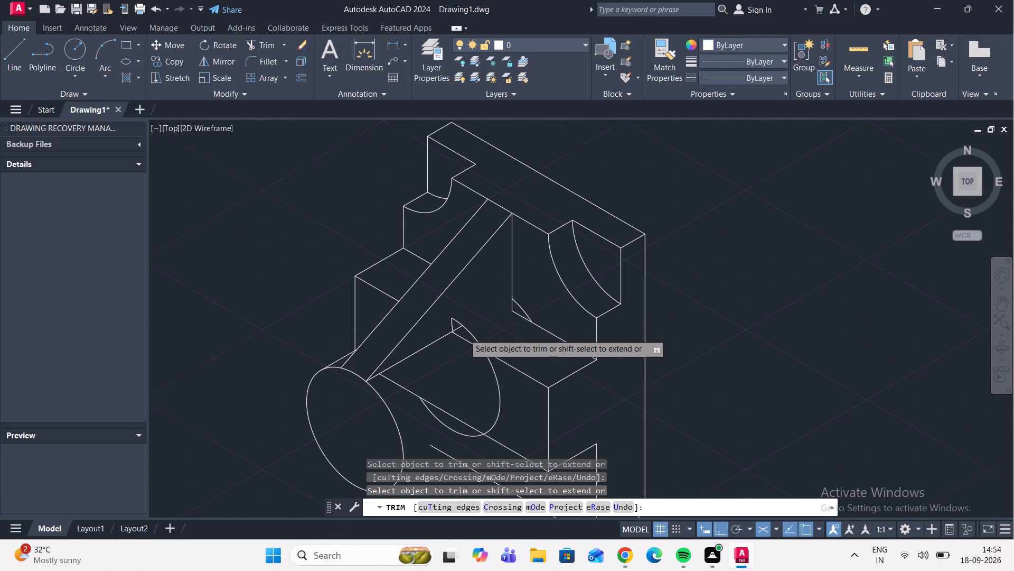
scroll(464, 334, "up", 1)
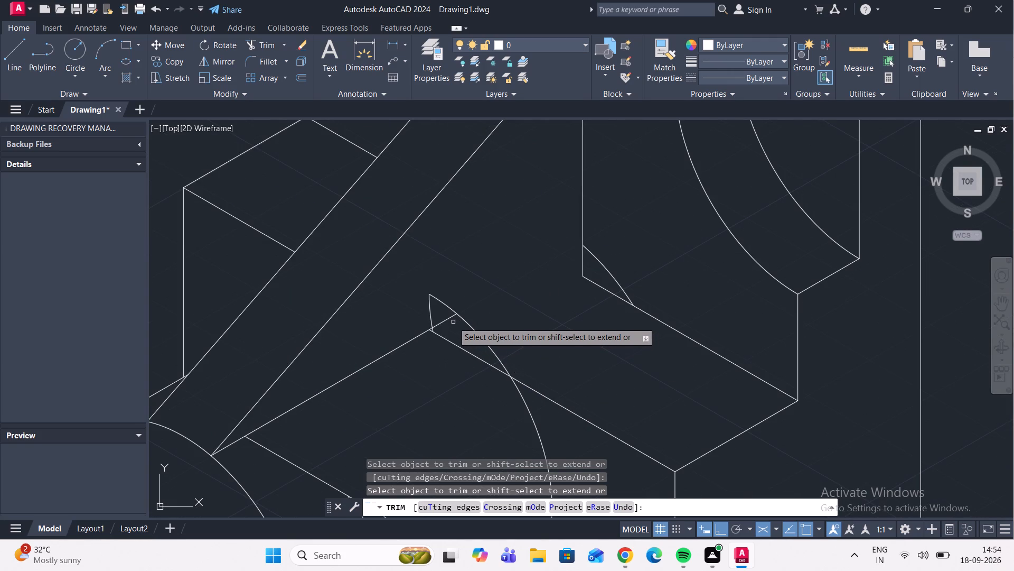
left_click(449, 321)
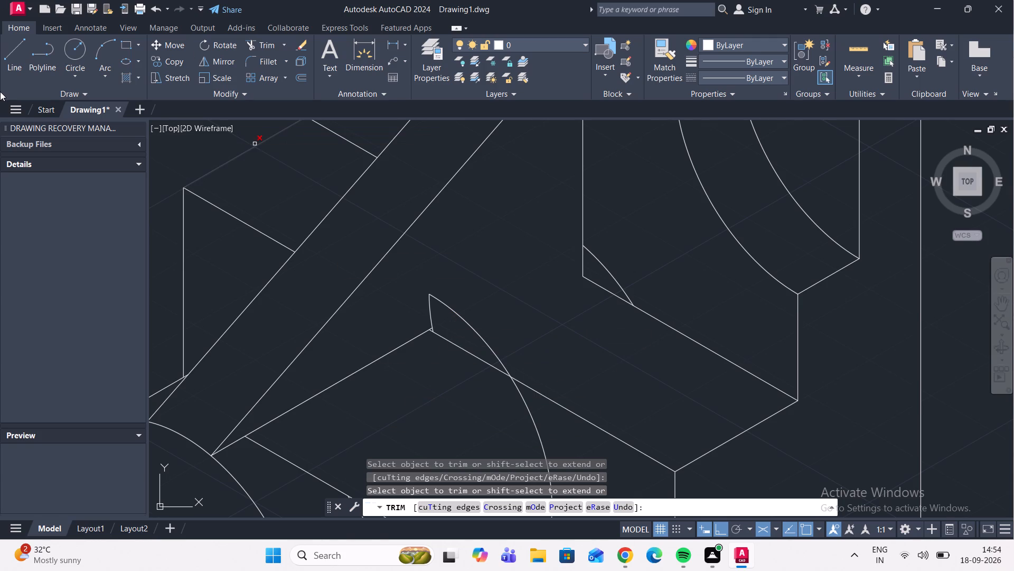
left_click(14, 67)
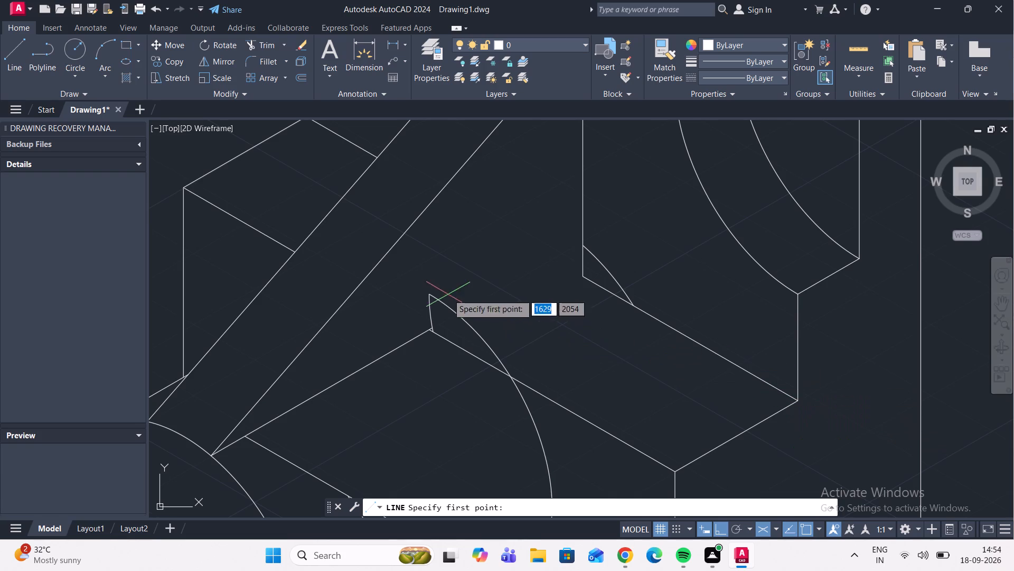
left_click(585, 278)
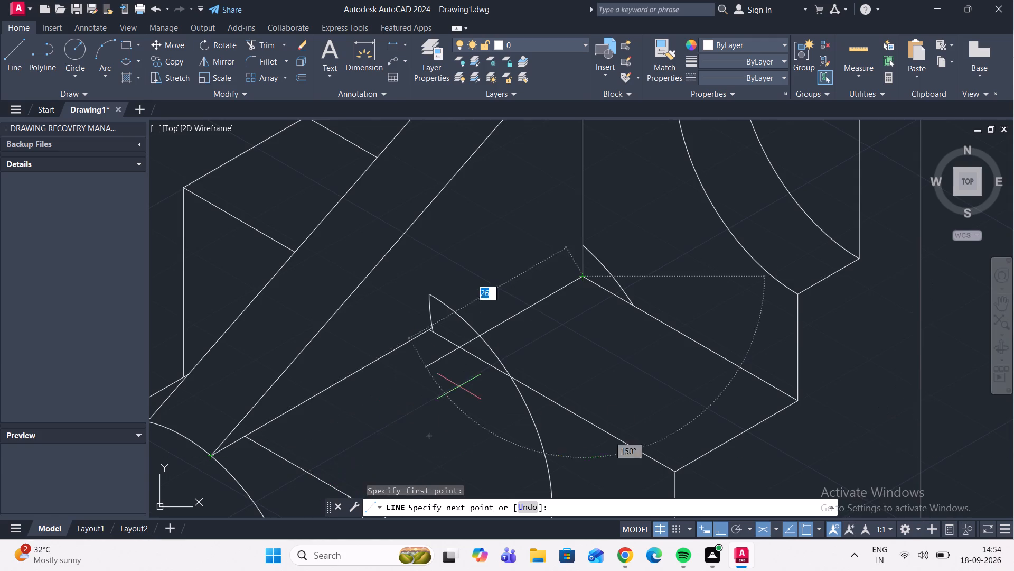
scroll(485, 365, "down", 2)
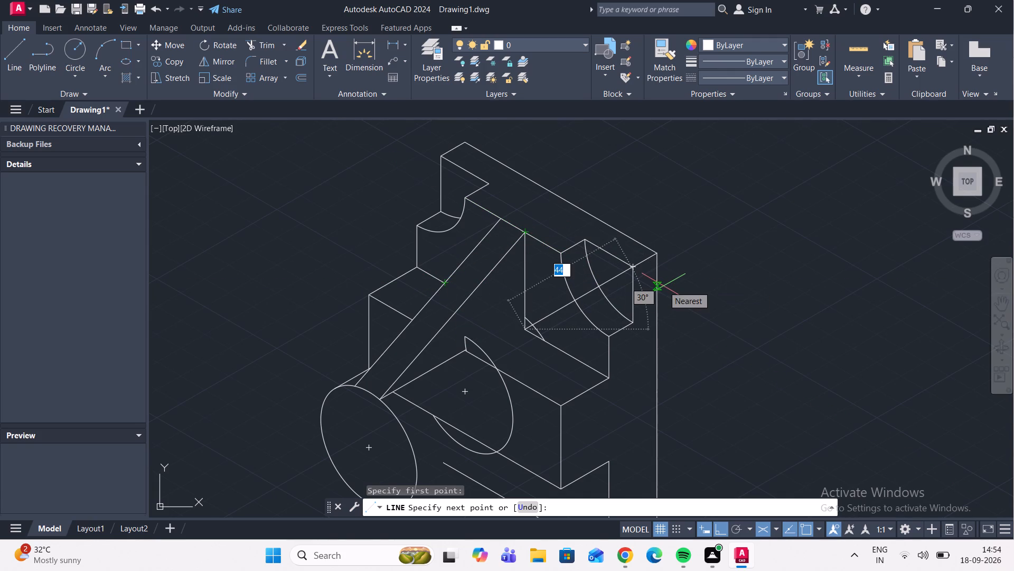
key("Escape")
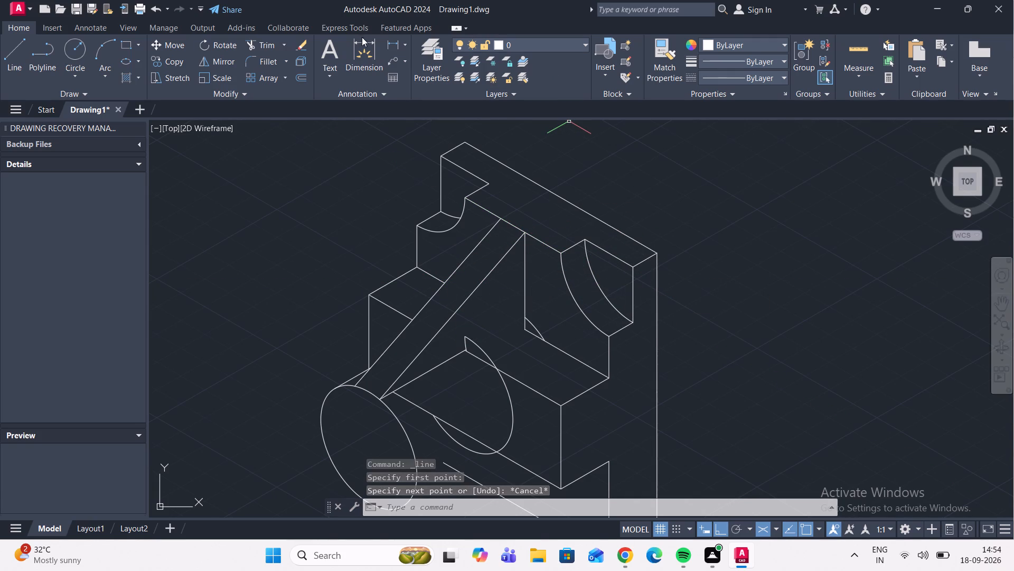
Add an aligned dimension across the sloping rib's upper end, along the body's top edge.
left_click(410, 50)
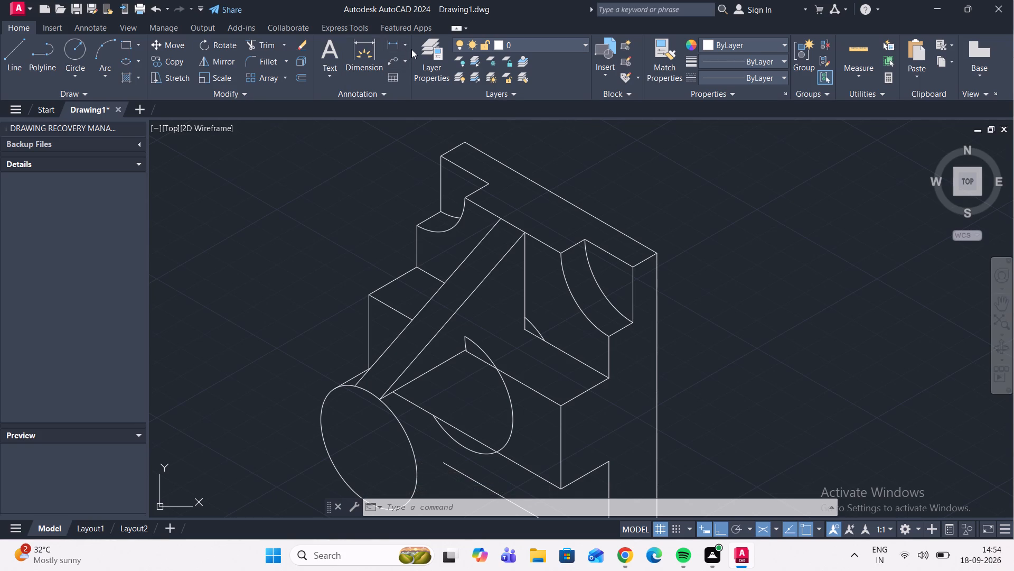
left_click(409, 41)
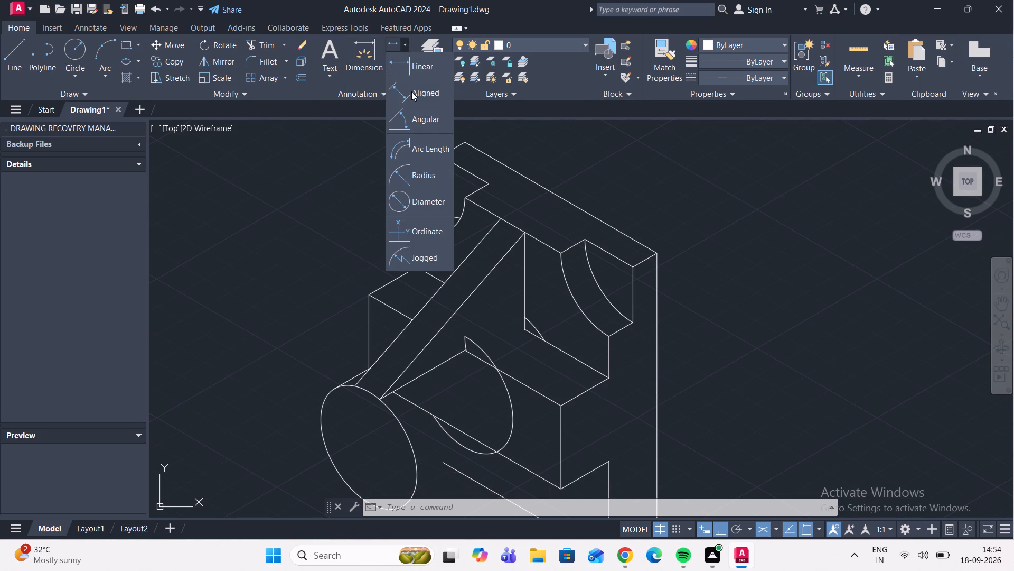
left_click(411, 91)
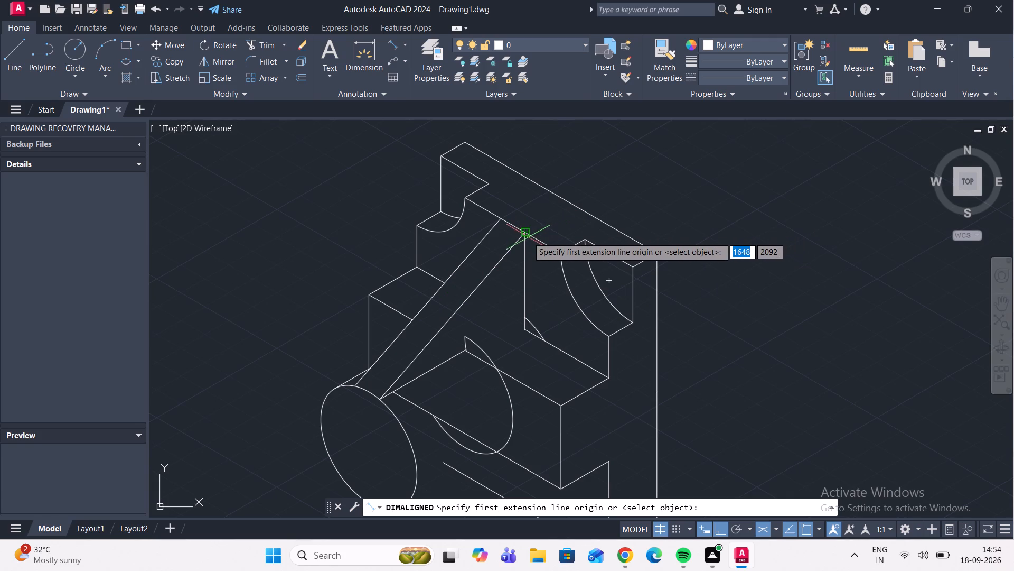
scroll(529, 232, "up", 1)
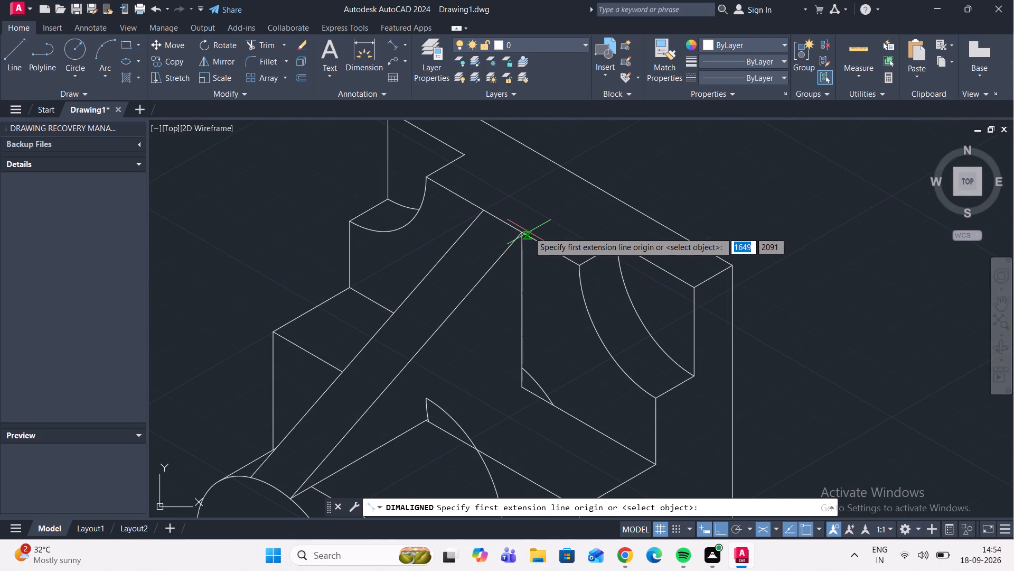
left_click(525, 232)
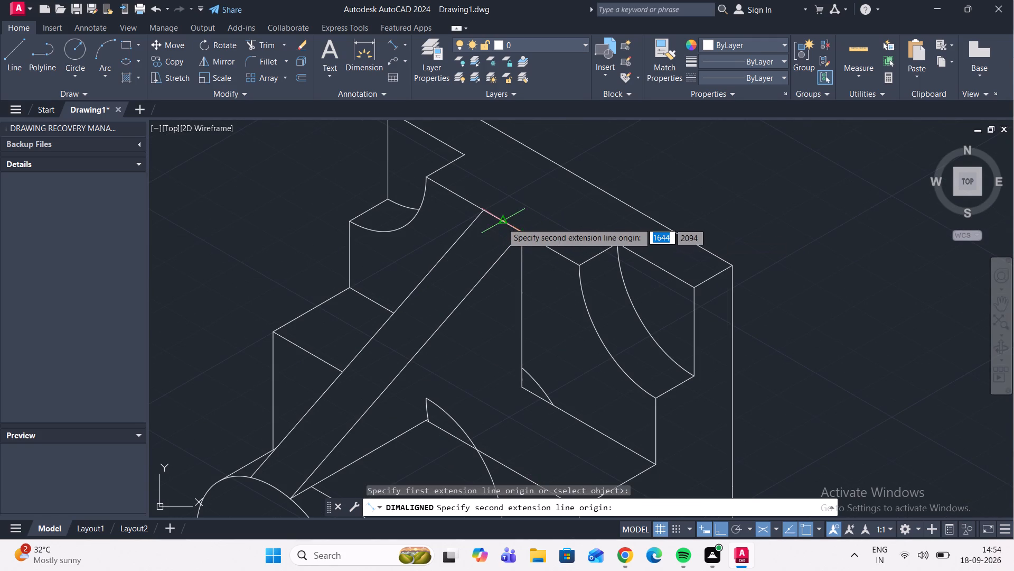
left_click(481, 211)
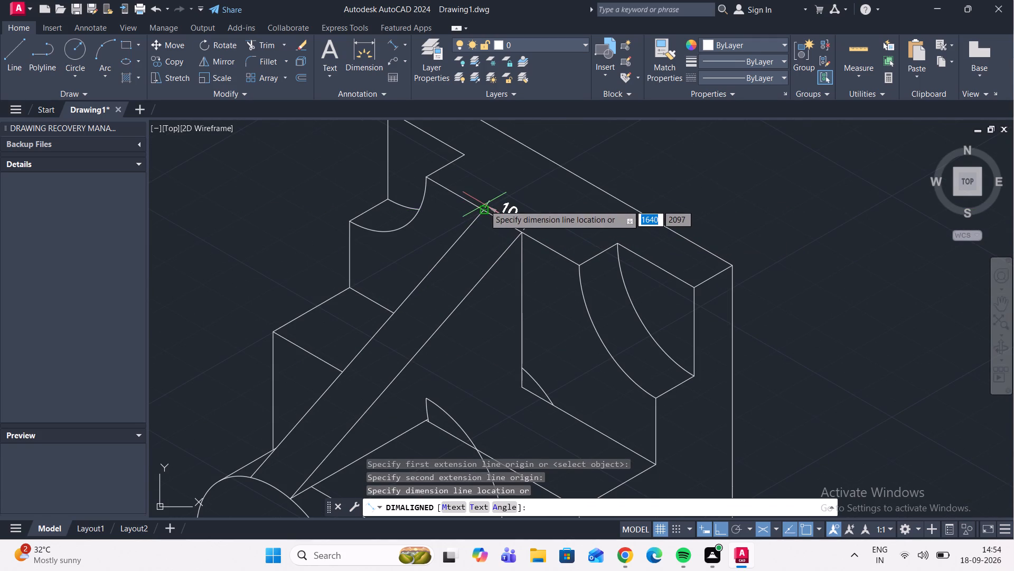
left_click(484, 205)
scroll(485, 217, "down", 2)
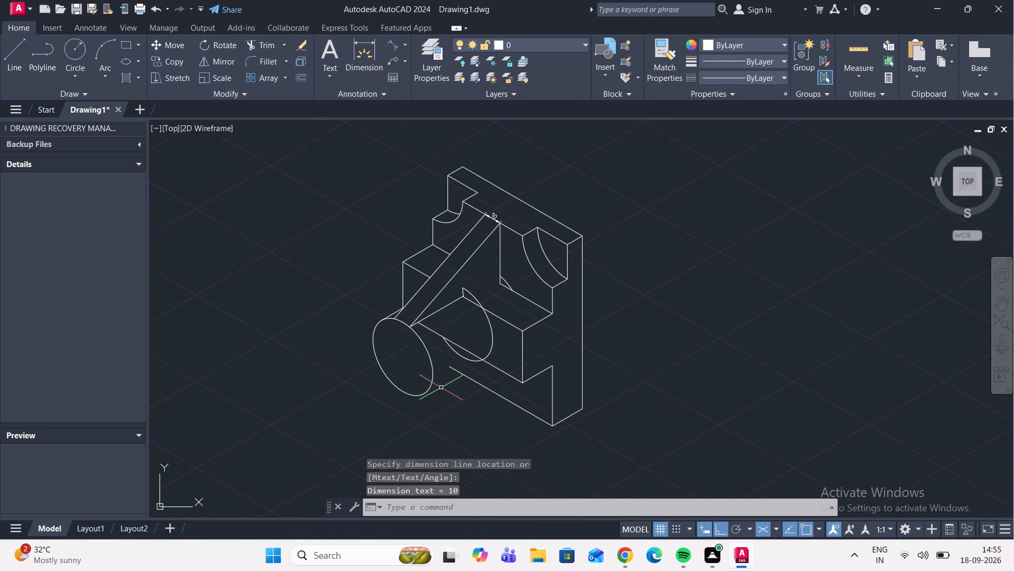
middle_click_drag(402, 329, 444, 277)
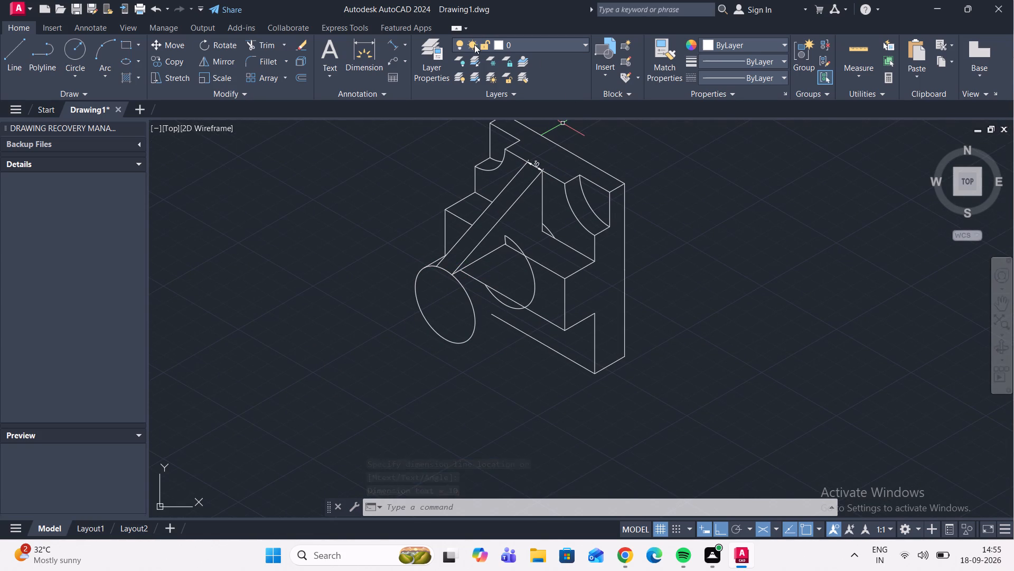
Check the sloping rib's width at its lower end on the front circle, using an aligned dimension without placing it.
left_click(393, 51)
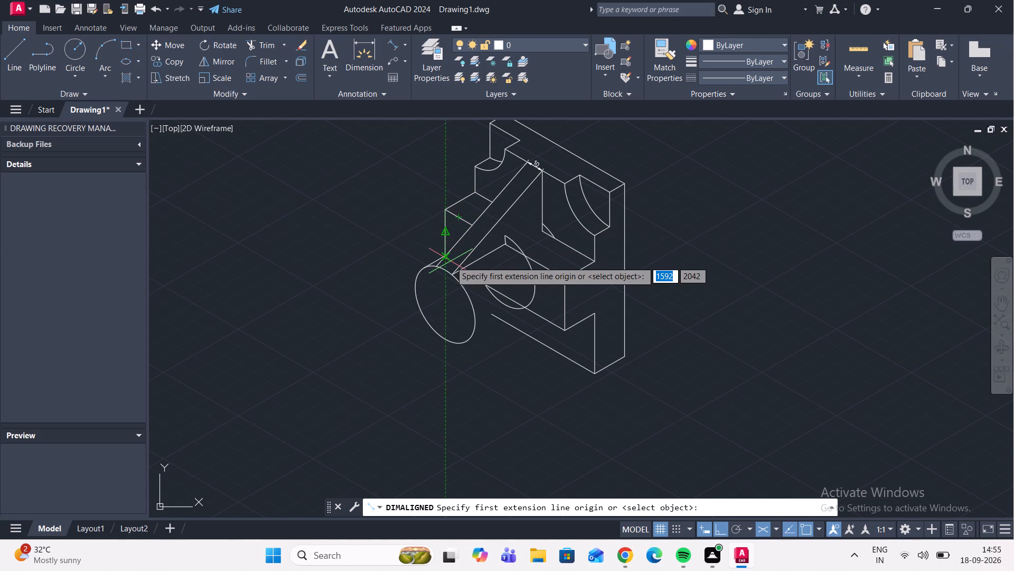
scroll(462, 265, "up", 1)
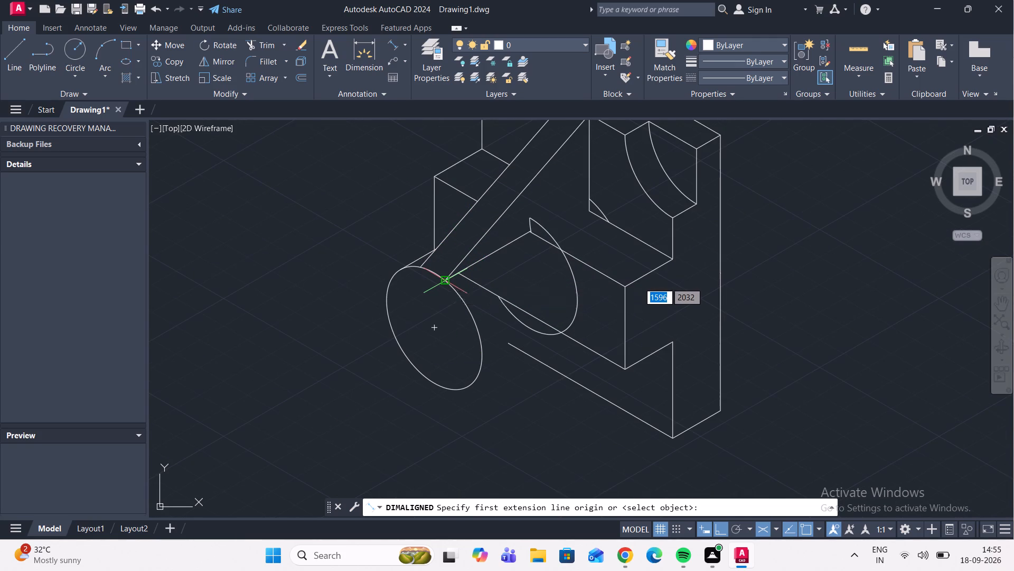
left_click(445, 282)
left_click(421, 267)
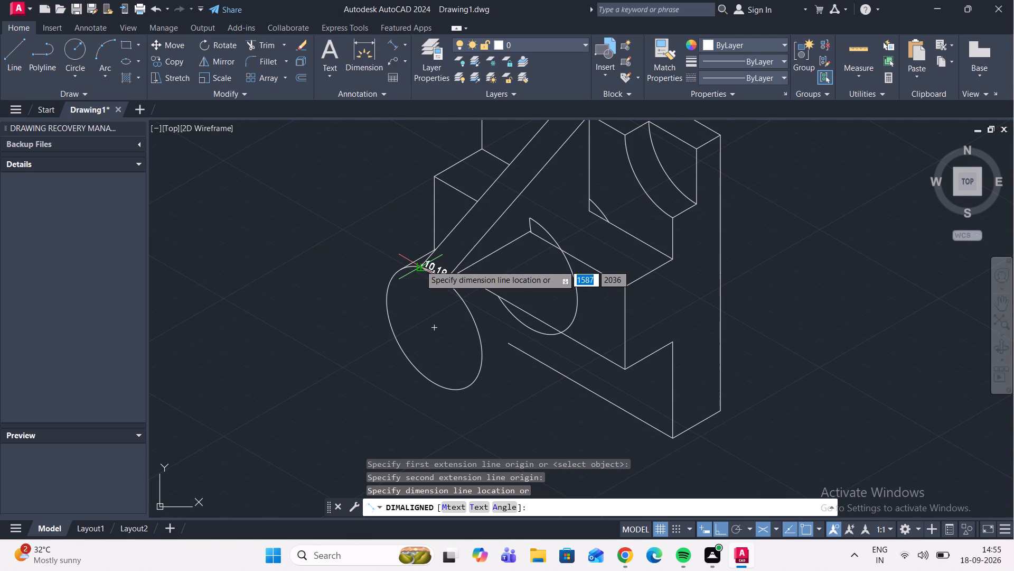
scroll(464, 254, "up", 3)
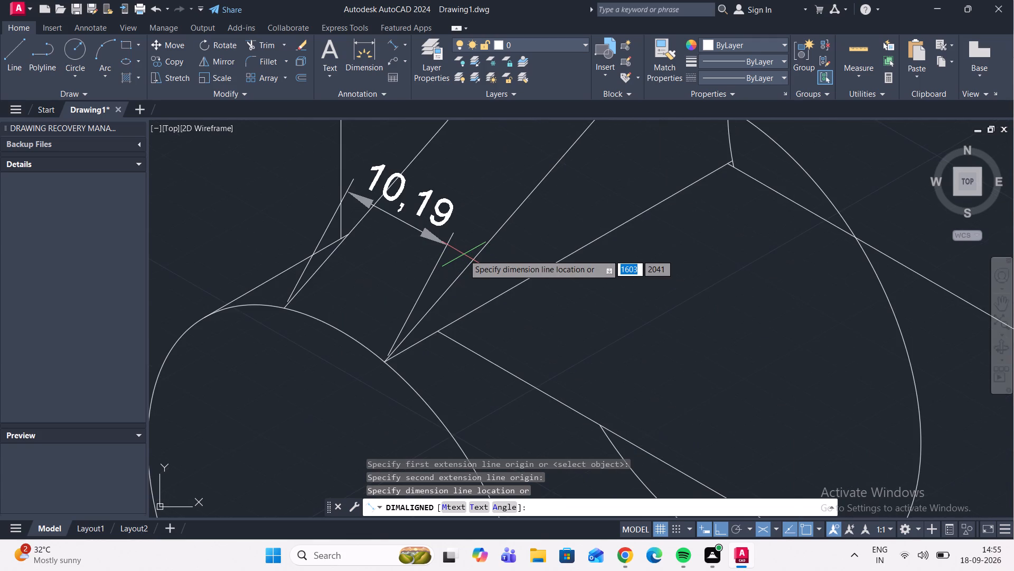
scroll(464, 254, "up", 1)
scroll(464, 254, "down", 2)
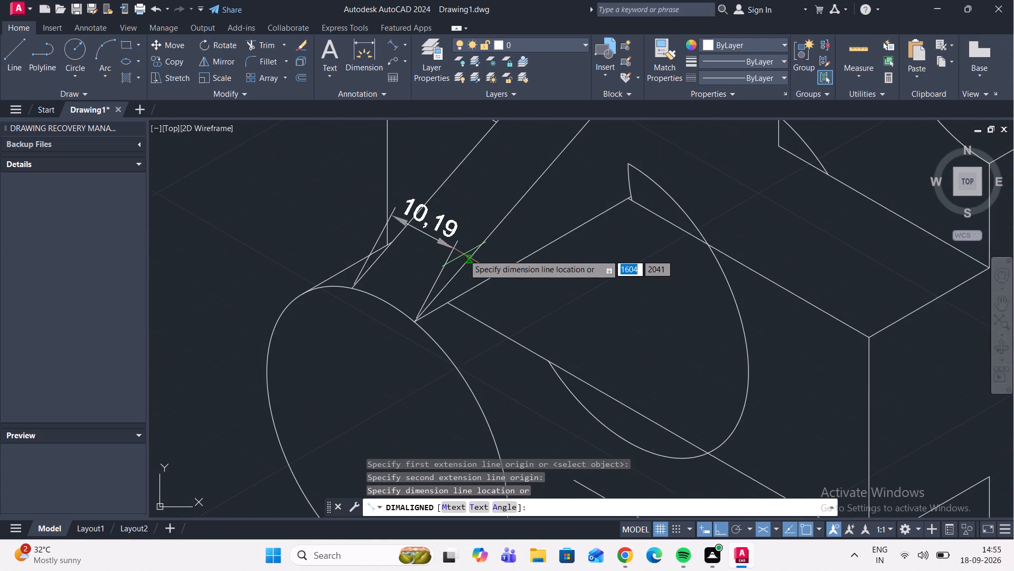
scroll(464, 254, "down", 5)
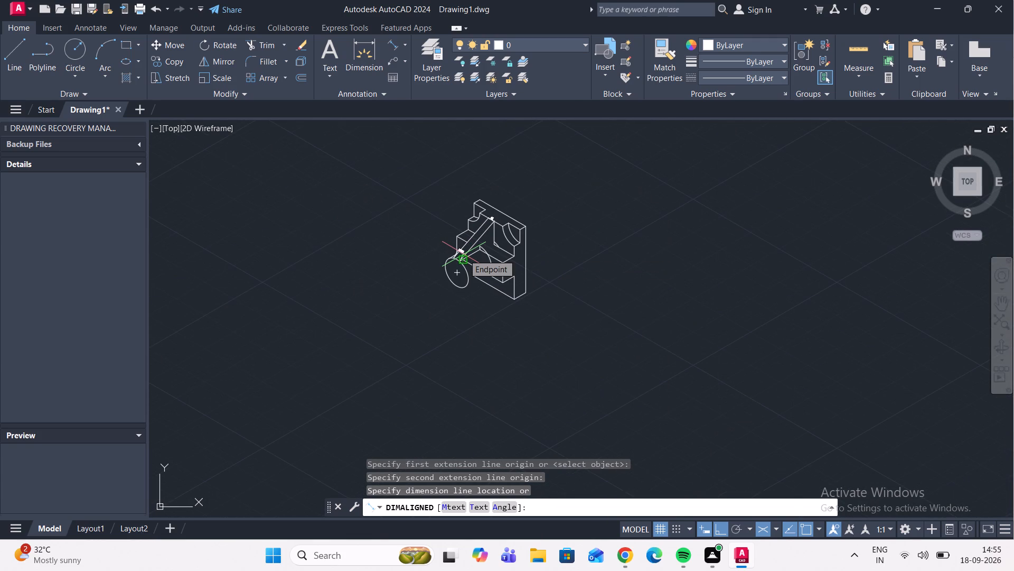
key("Escape")
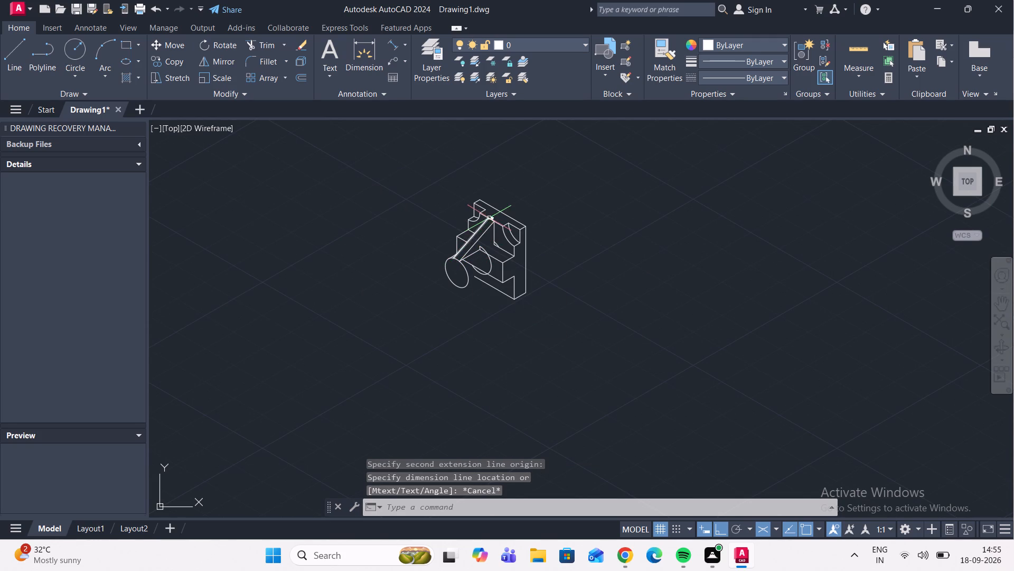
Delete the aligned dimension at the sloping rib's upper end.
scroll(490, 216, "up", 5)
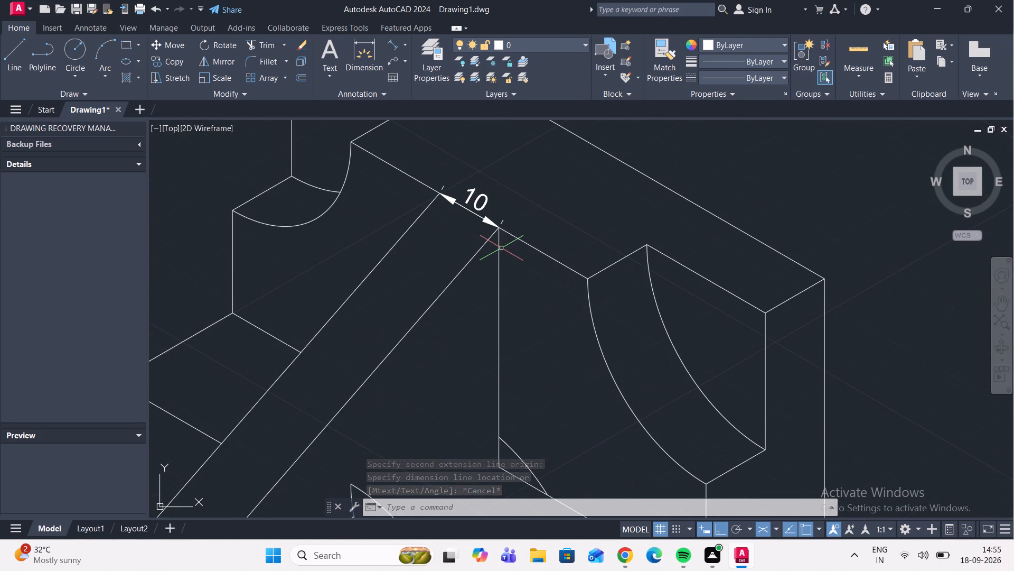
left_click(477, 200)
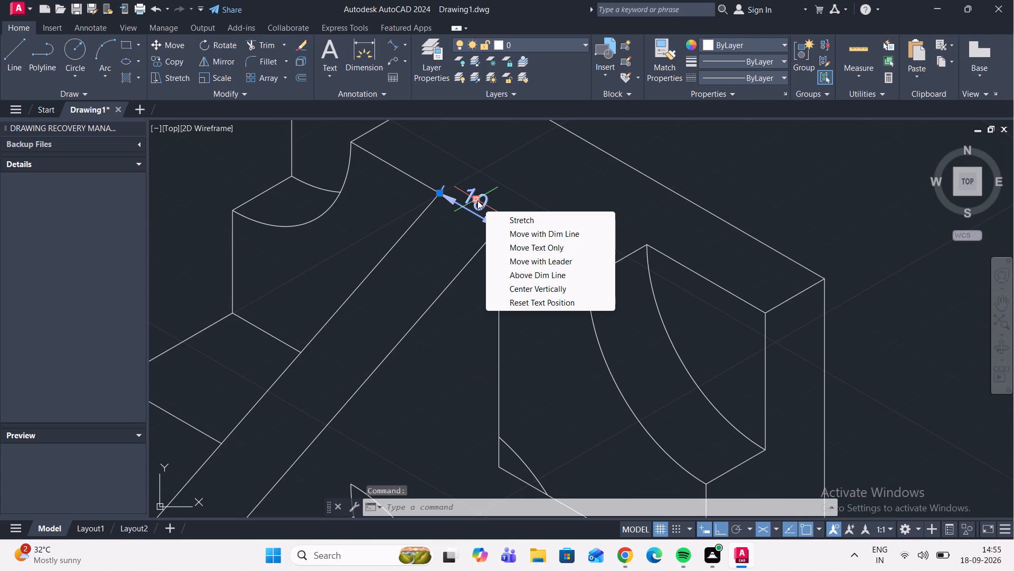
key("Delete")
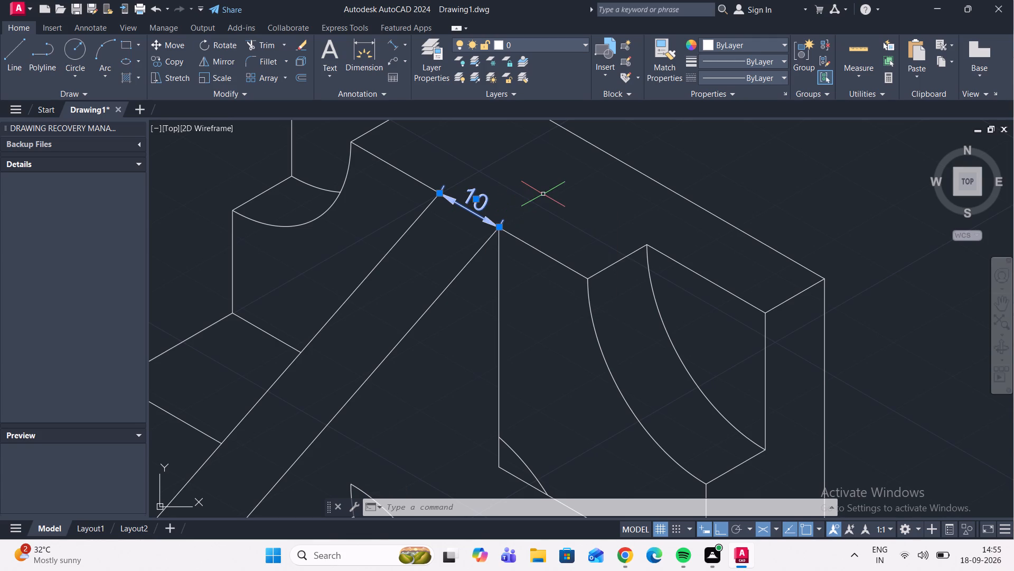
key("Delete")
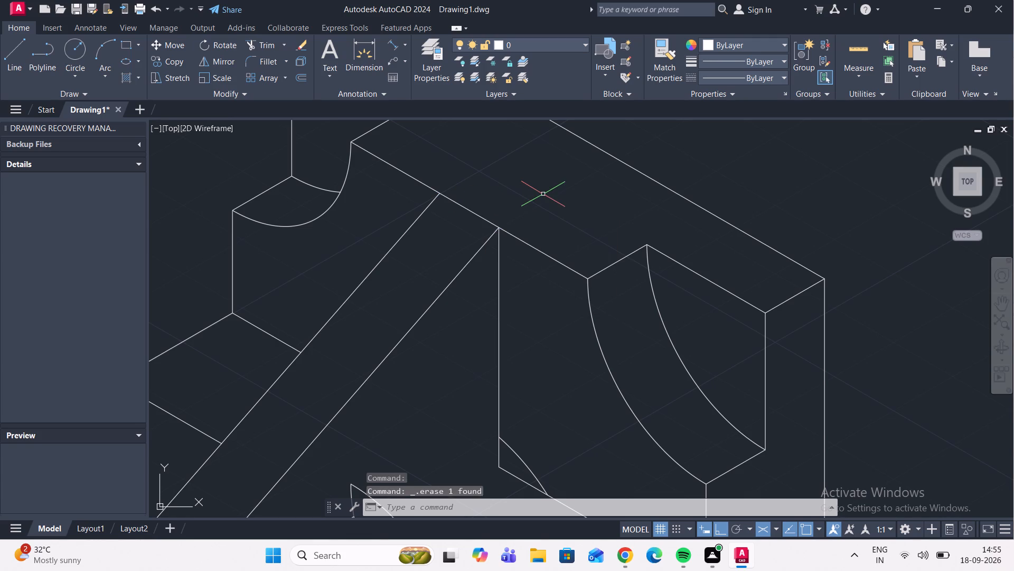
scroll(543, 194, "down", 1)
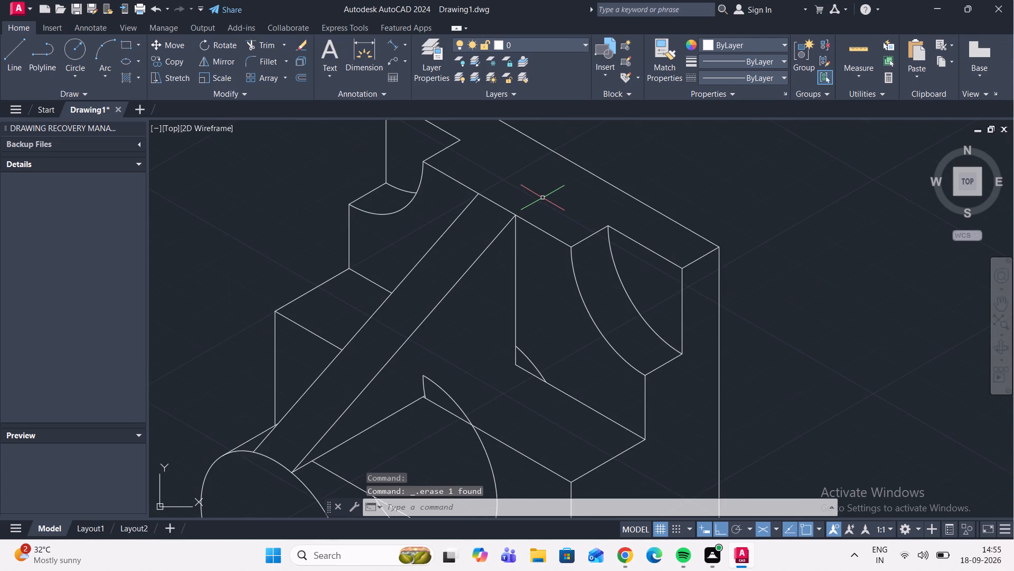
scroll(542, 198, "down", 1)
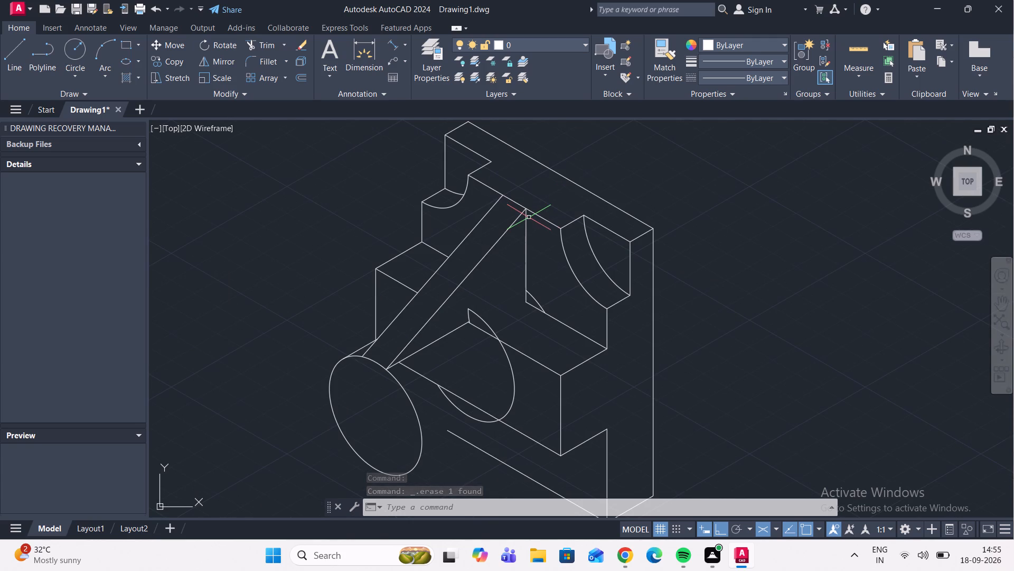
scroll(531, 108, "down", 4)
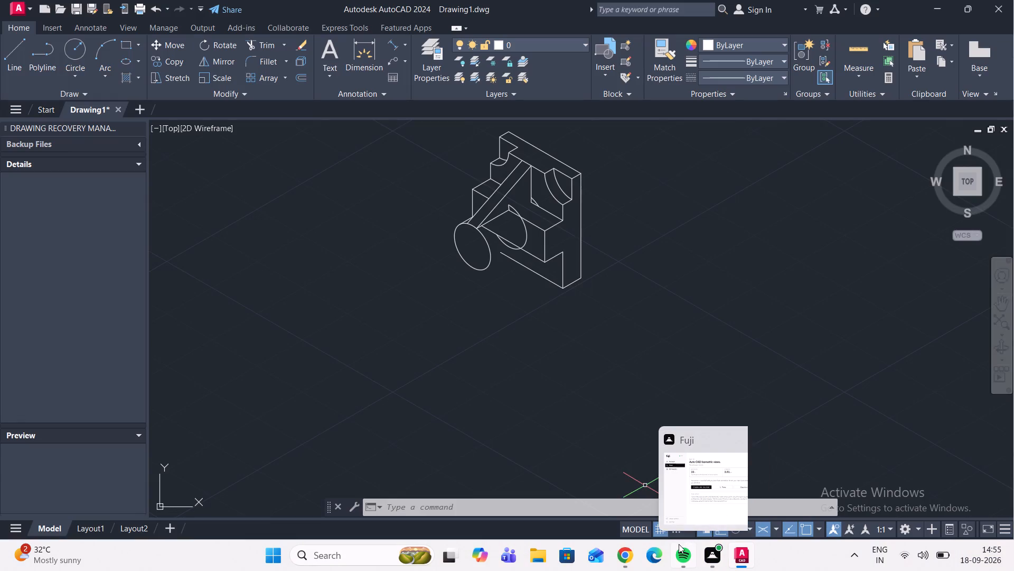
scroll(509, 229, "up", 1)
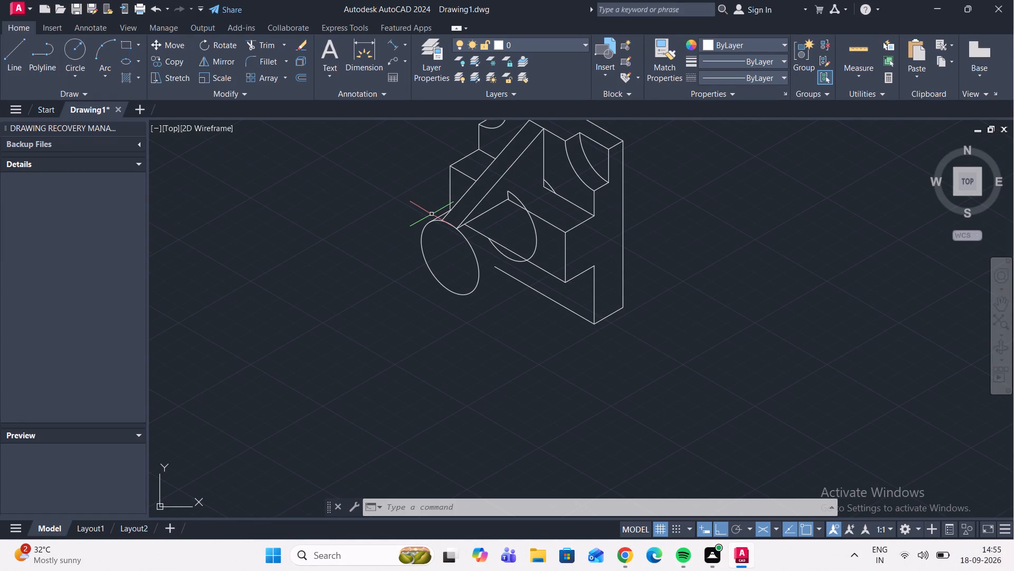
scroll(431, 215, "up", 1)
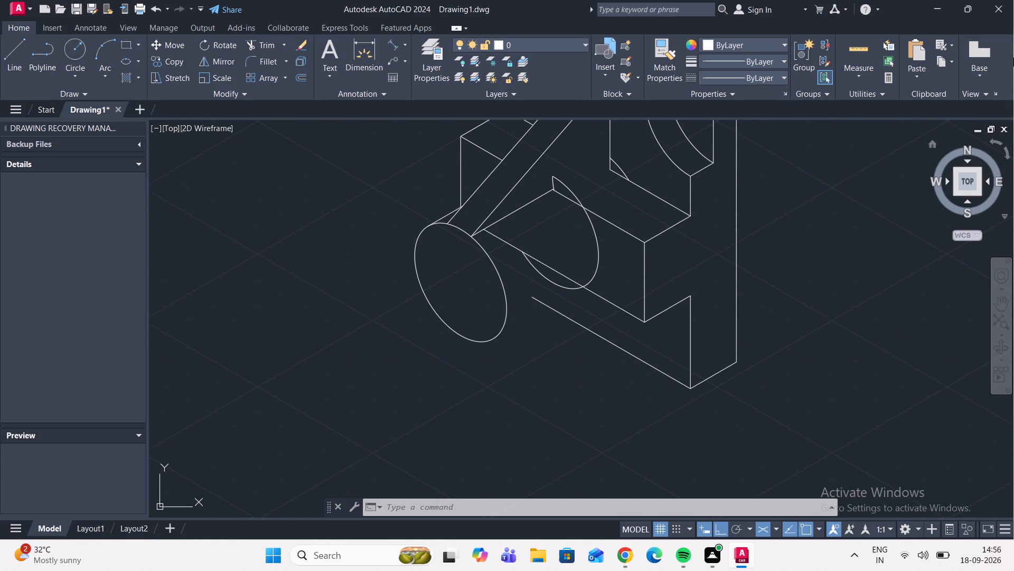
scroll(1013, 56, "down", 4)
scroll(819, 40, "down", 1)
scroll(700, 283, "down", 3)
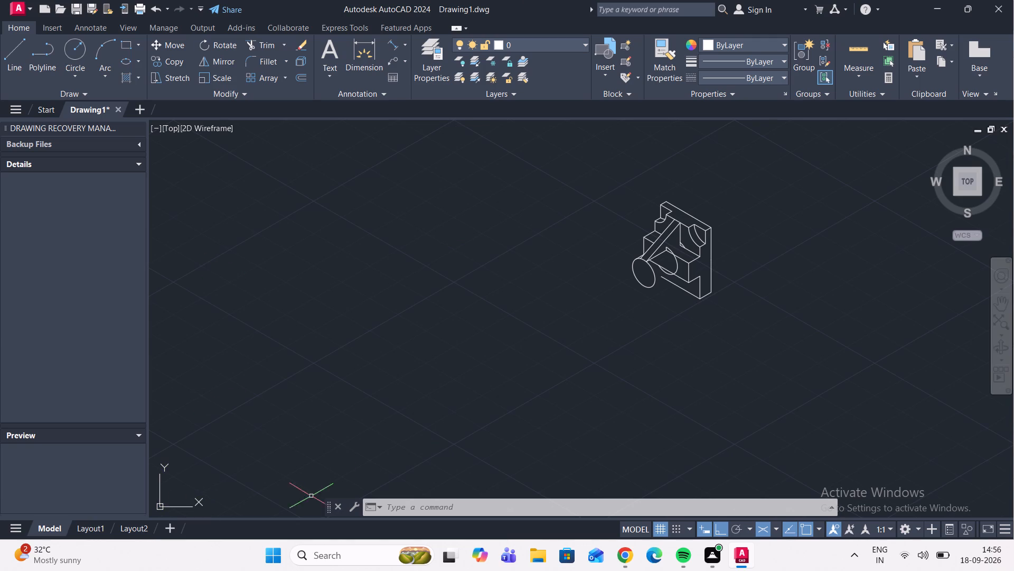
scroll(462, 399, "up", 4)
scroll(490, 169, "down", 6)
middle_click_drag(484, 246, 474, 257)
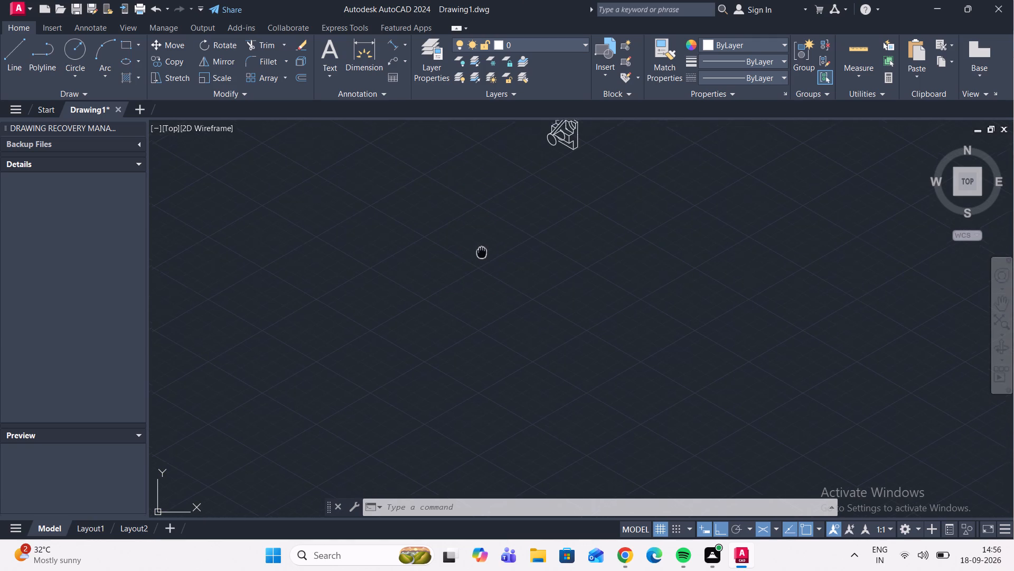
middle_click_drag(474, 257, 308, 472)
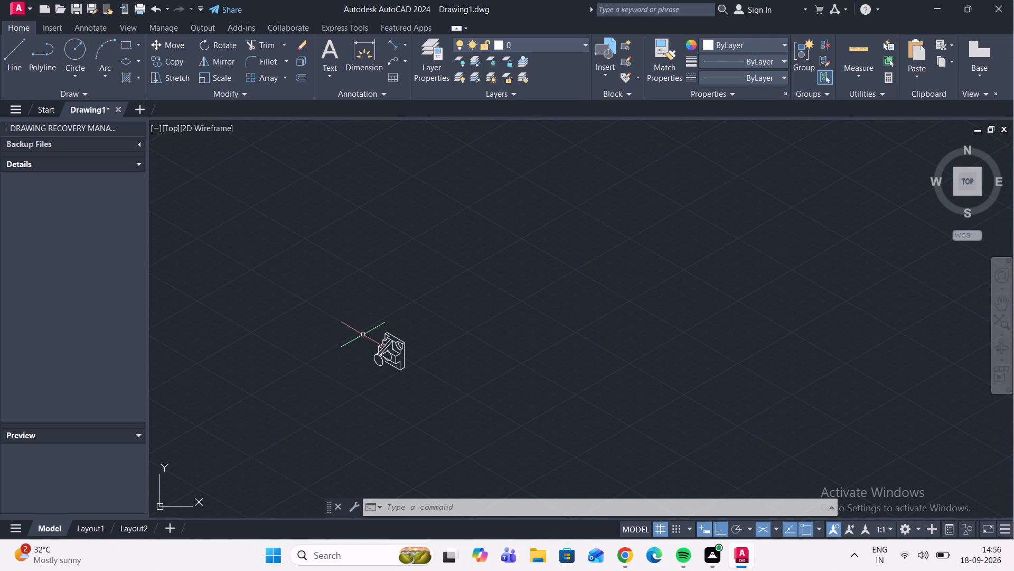
Check the length of the body's top front edge between the two arc notches with an aligned dimension, without placing it.
scroll(393, 369, "up", 2)
scroll(421, 429, "up", 3)
middle_click_drag(383, 366, 532, 371)
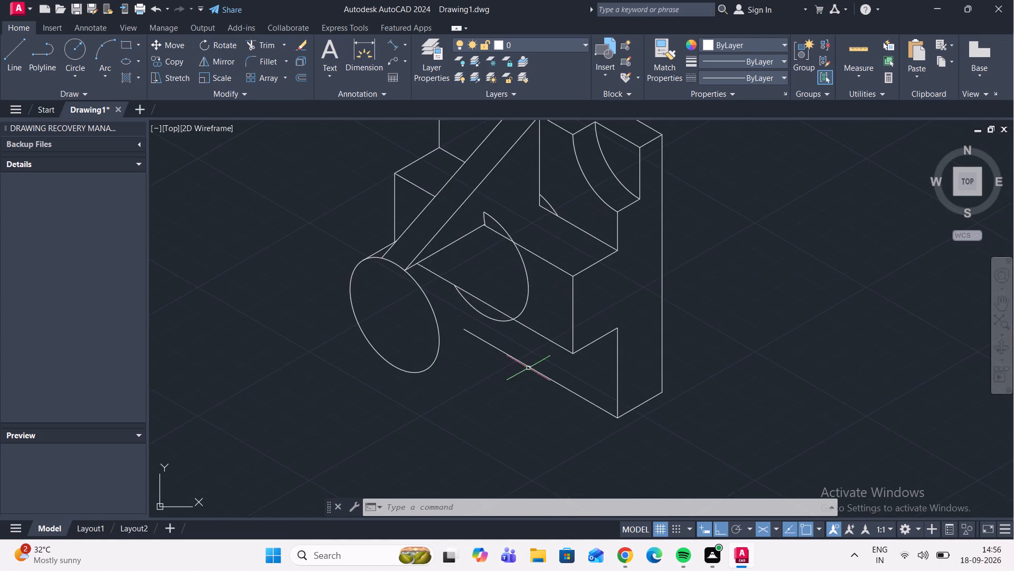
scroll(515, 284, "down", 1)
scroll(483, 222, "up", 1)
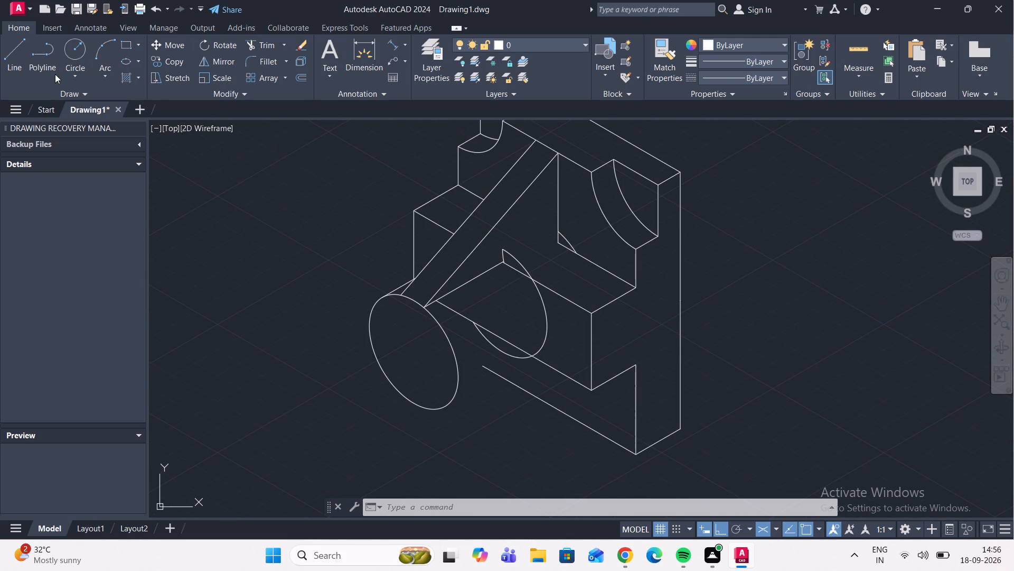
left_click(16, 53)
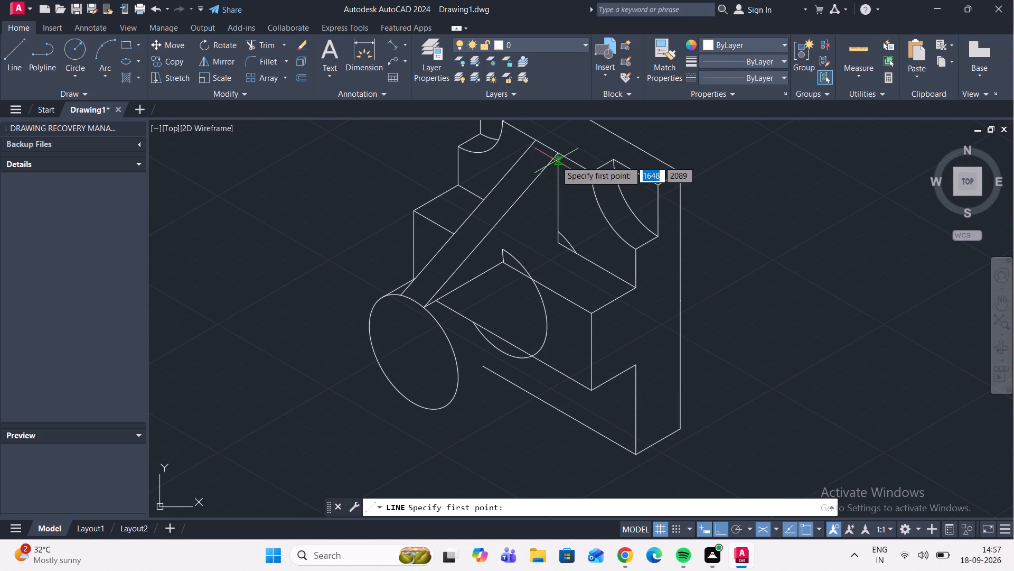
scroll(587, 172, "down", 1)
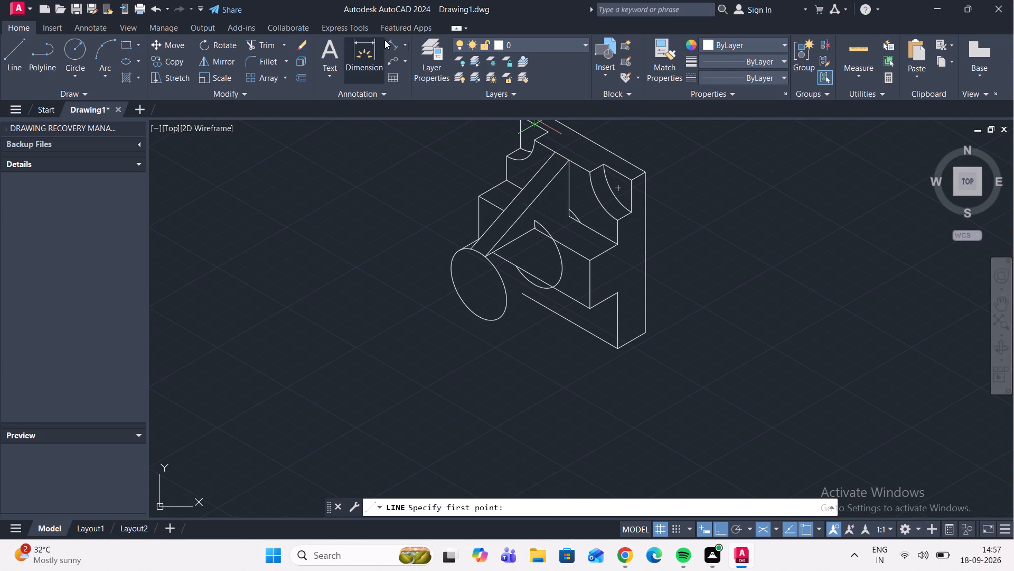
left_click(396, 49)
middle_click_drag(521, 159, 542, 210)
scroll(582, 221, "up", 3)
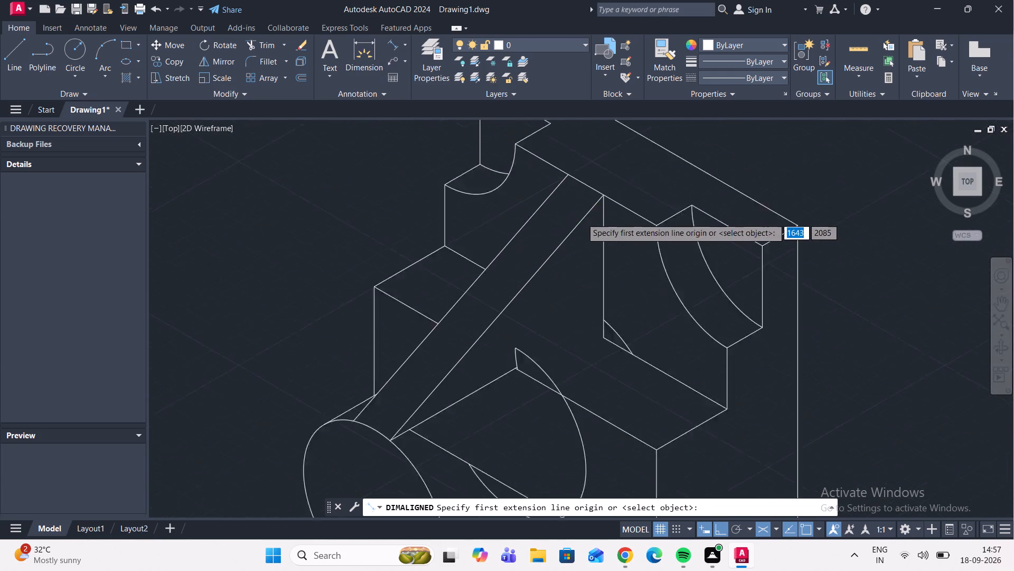
middle_click_drag(652, 228, 626, 319)
scroll(649, 307, "down", 2)
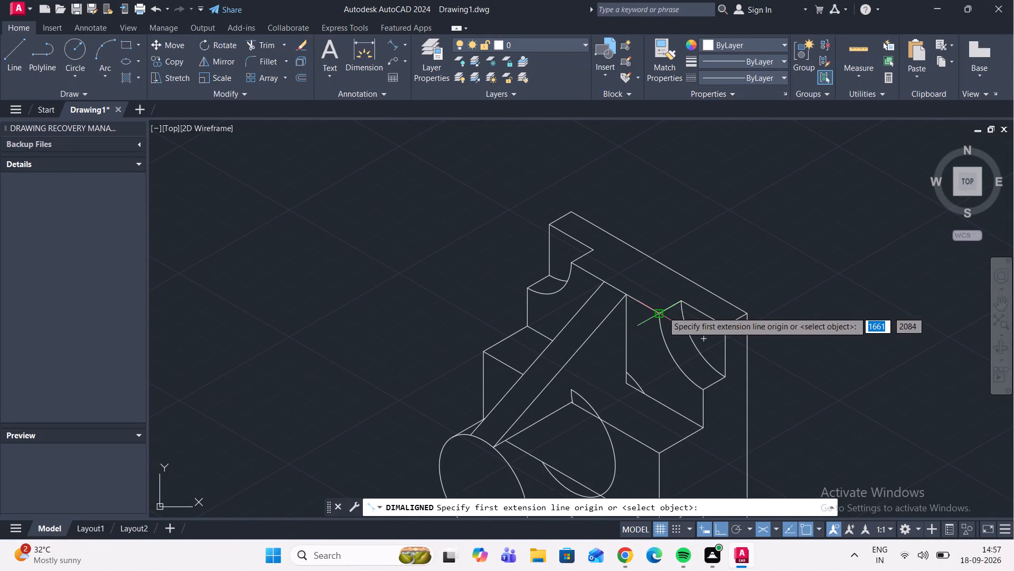
left_click_drag(663, 312, 659, 306)
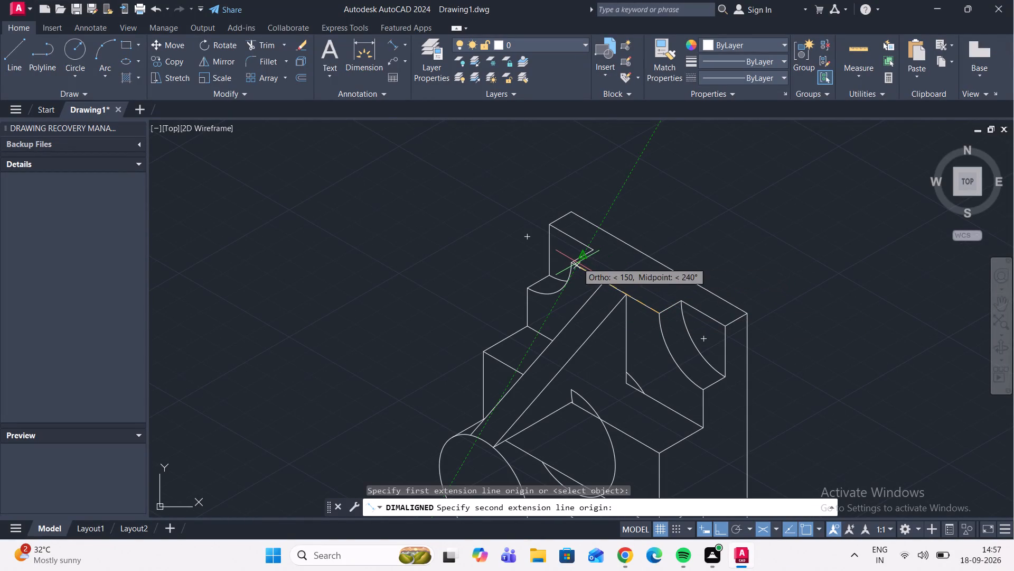
left_click(573, 264)
scroll(617, 255, "up", 2)
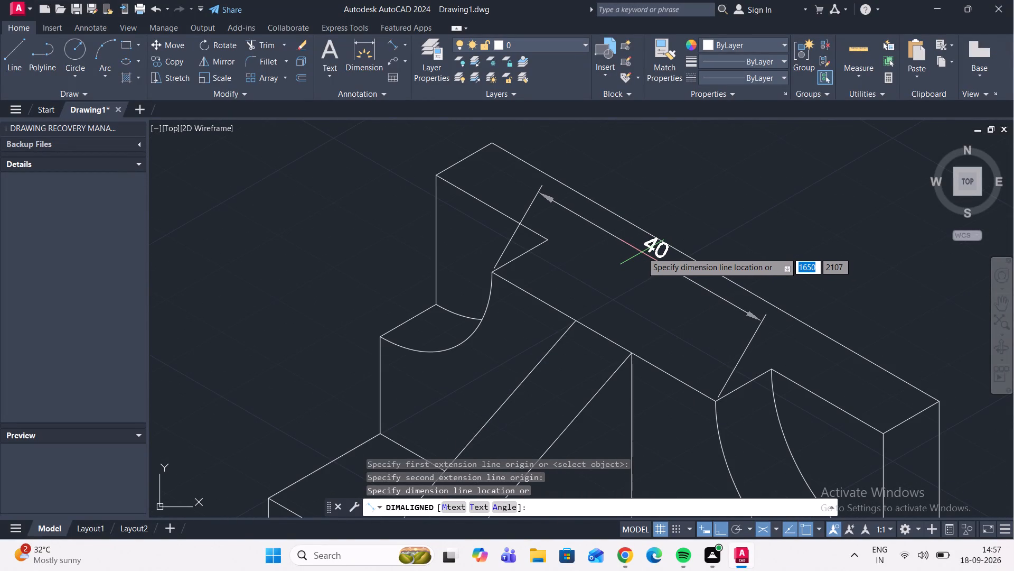
key("Escape")
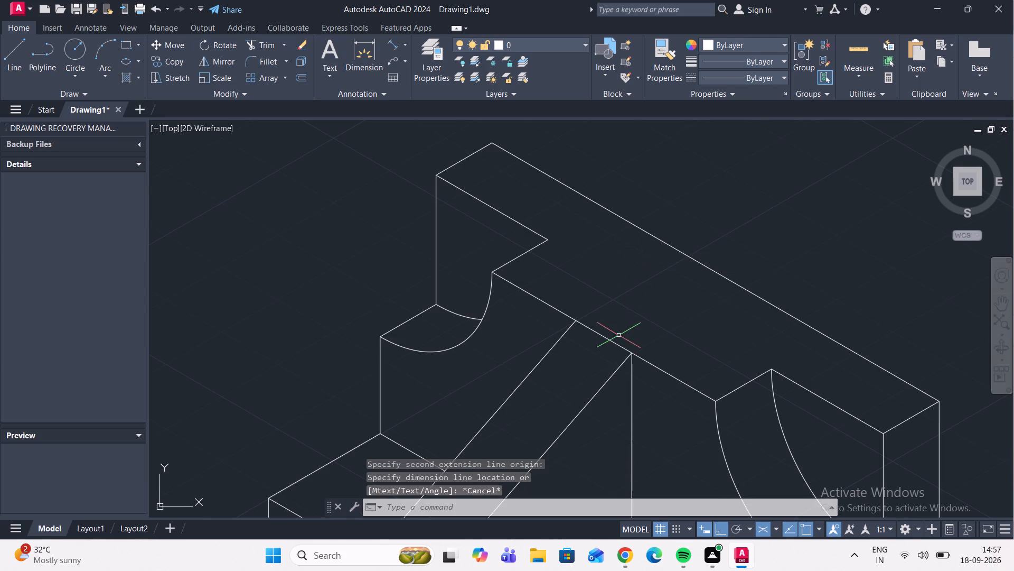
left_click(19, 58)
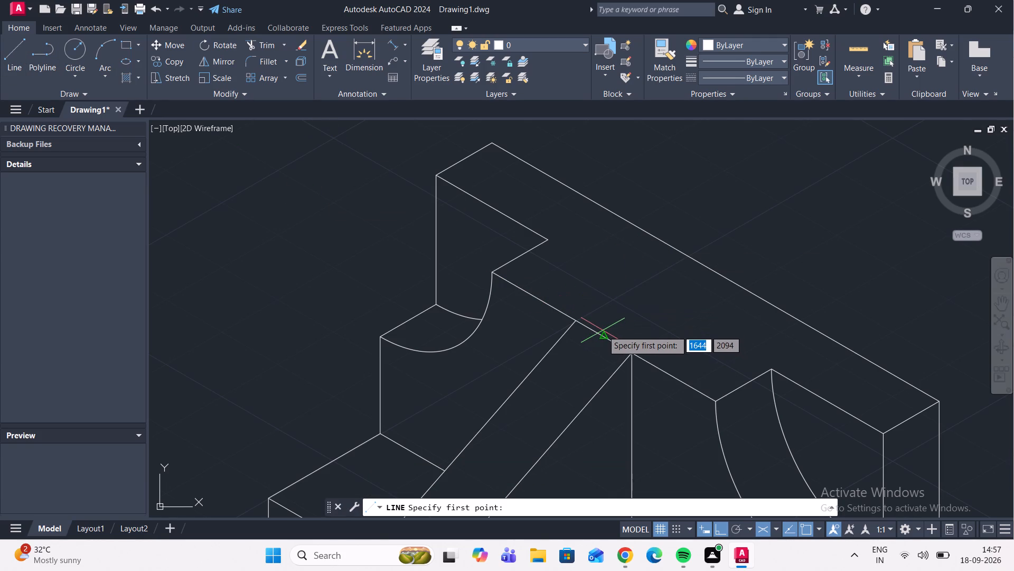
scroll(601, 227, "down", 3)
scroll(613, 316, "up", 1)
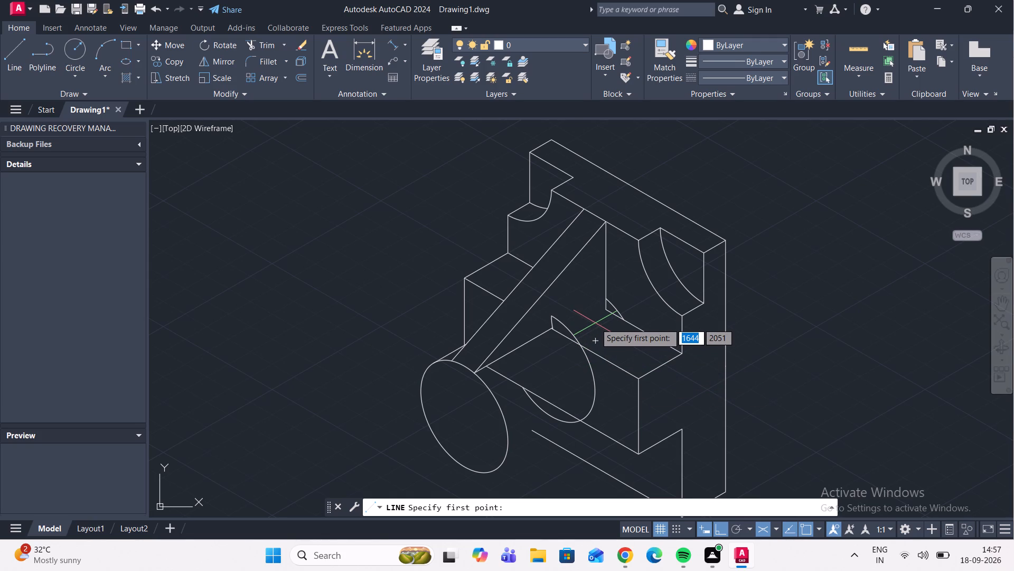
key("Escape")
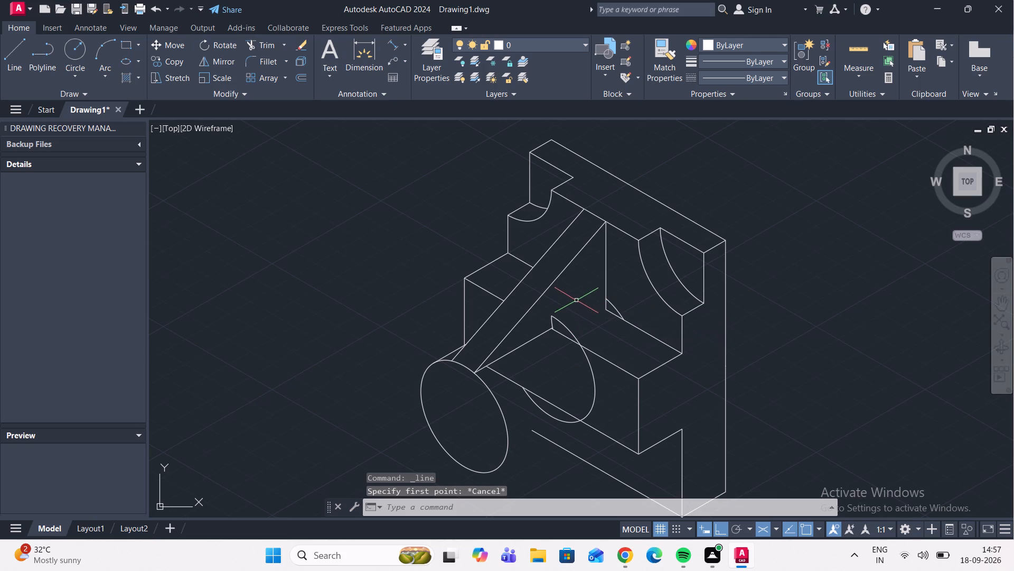
Check the distance from the rib's lower corner on the front circle to the body's inner step corner, without placing the dimension.
scroll(540, 233, "down", 2)
scroll(542, 281, "up", 2)
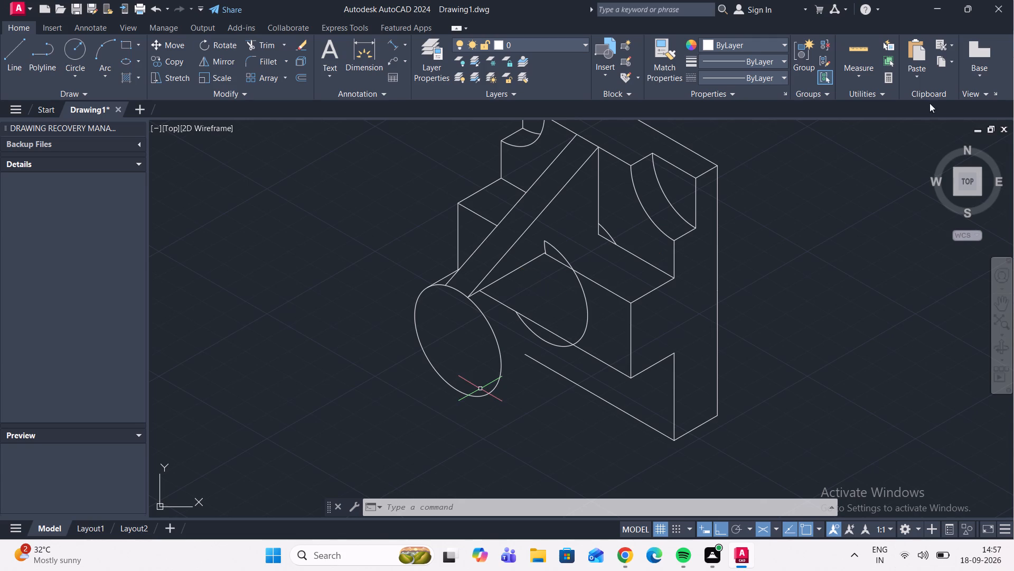
left_click(393, 42)
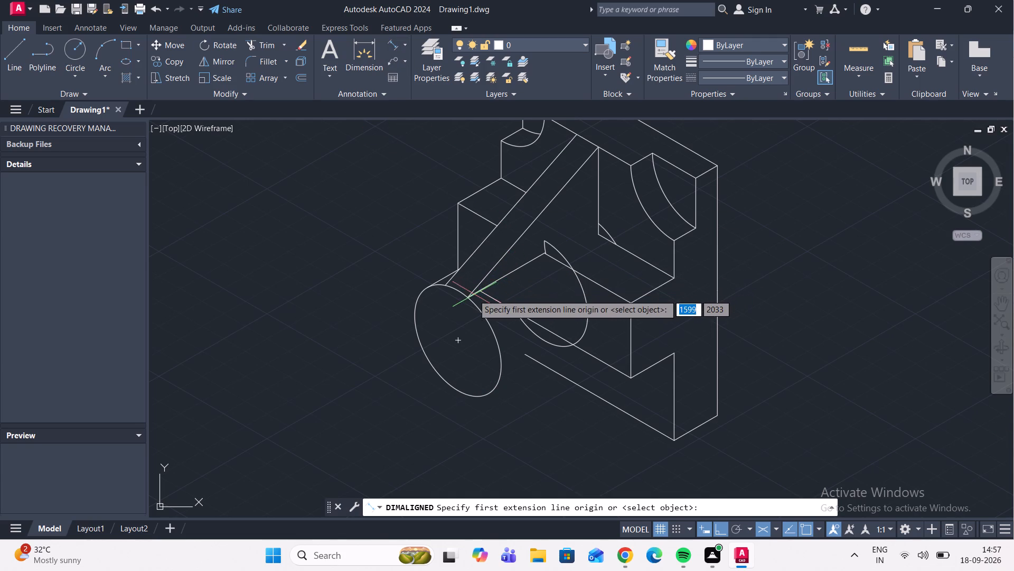
left_click(468, 297)
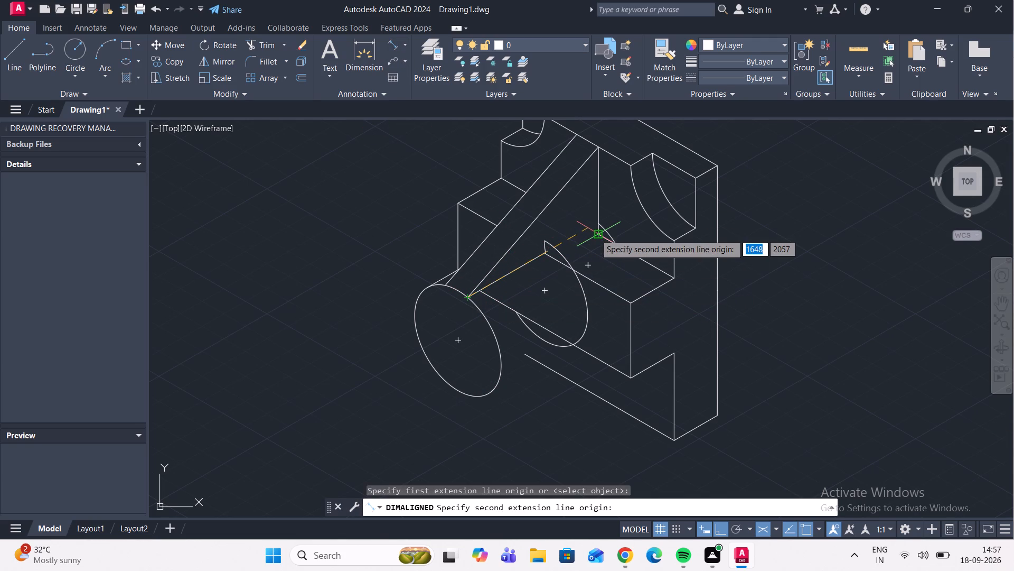
left_click(596, 234)
scroll(514, 231, "up", 2)
scroll(514, 231, "down", 1)
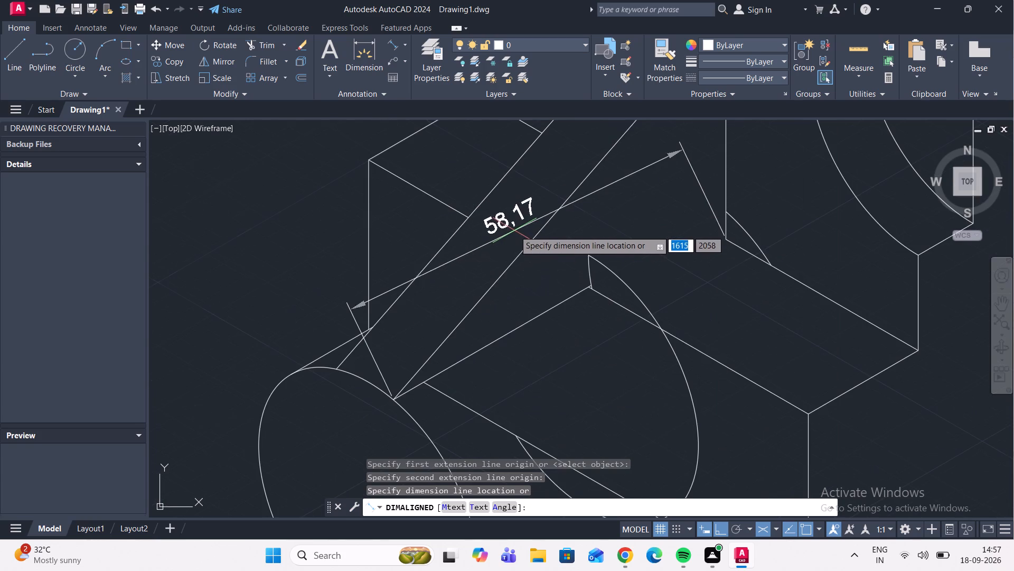
scroll(514, 231, "down", 1)
key("Escape")
scroll(532, 235, "down", 2)
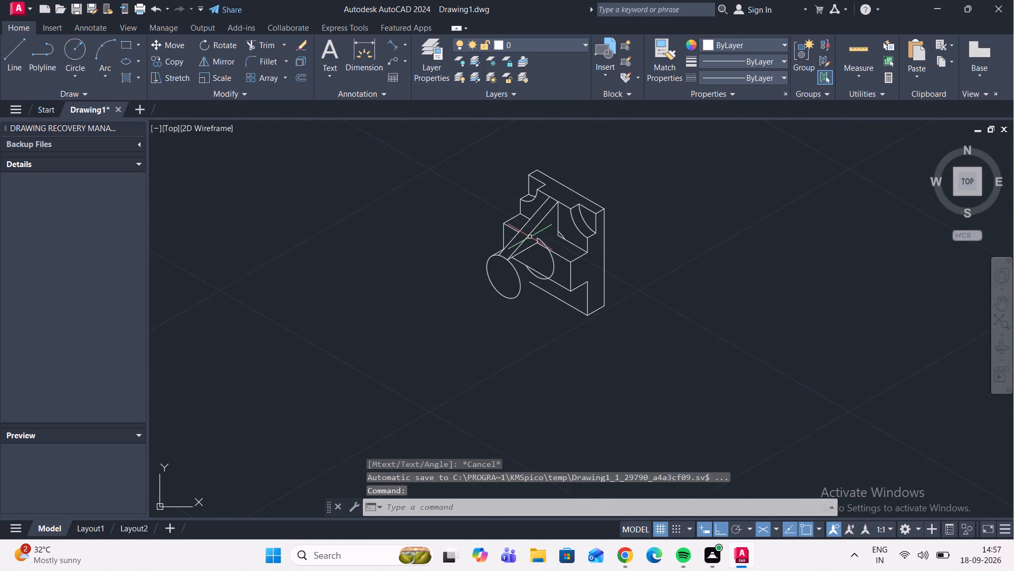
Draw a 30° line about 60 units long from the rib's lower corner on the front circle to the small arc's end on the vertical edge.
scroll(522, 223, "up", 2)
left_click(14, 57)
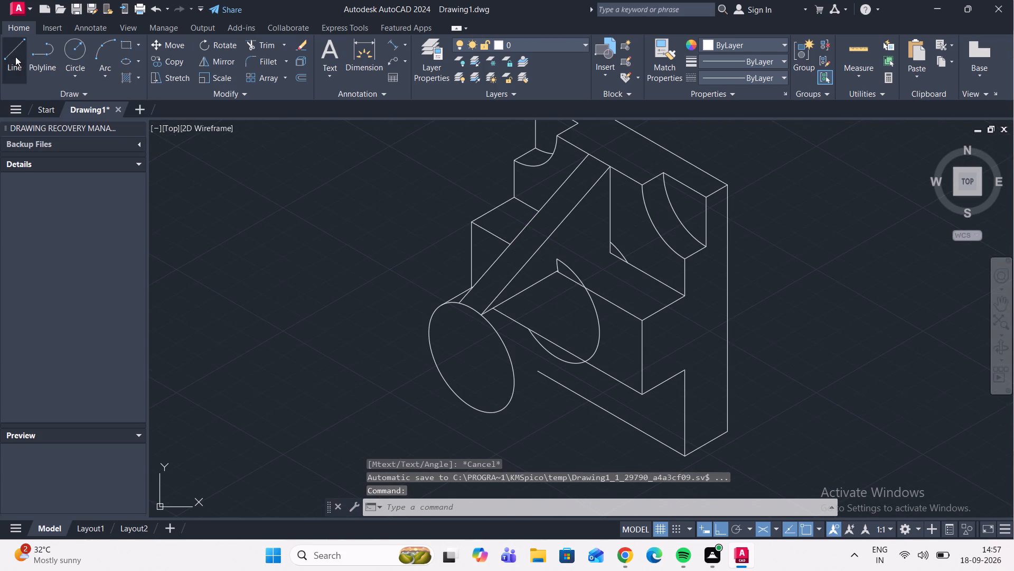
scroll(529, 320, "up", 3)
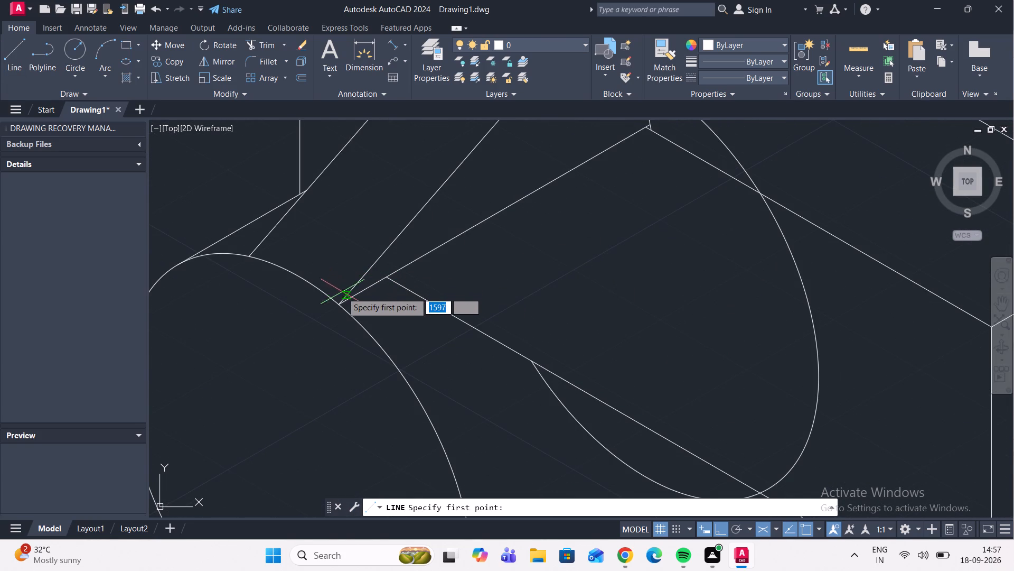
left_click(340, 303)
scroll(687, 179, "down", 4)
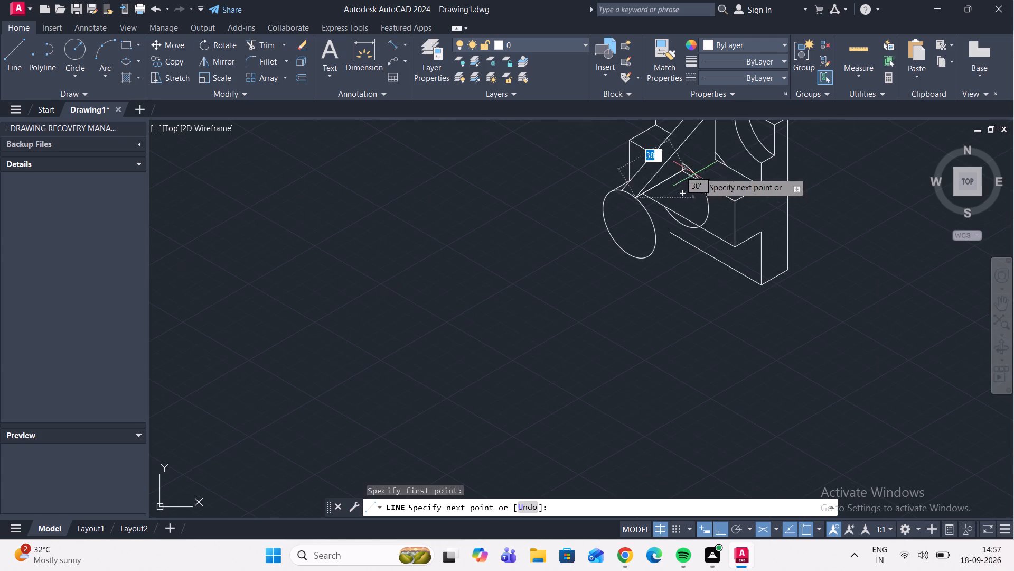
middle_click_drag(733, 157, 594, 257)
scroll(566, 257, "up", 4)
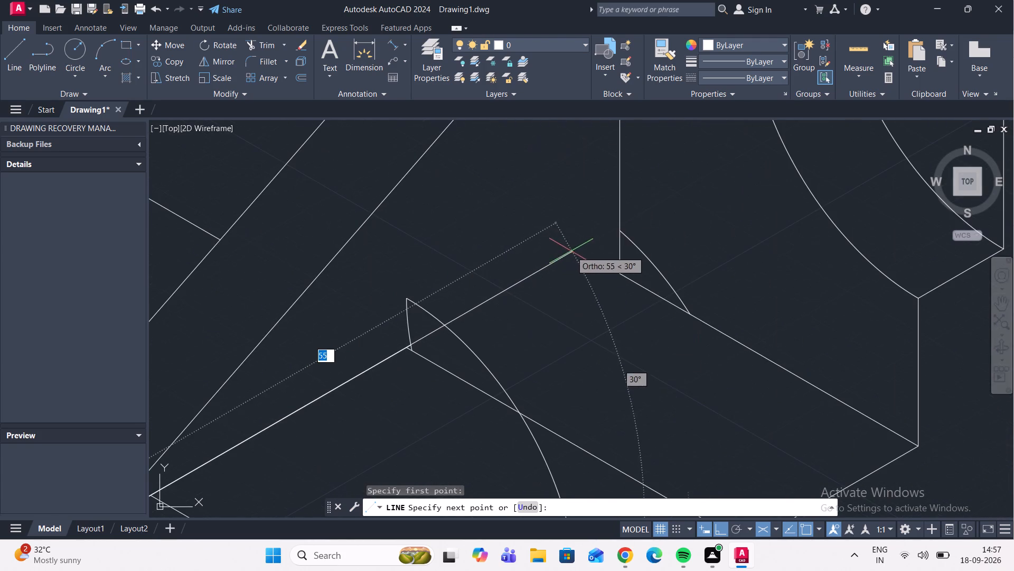
scroll(644, 200, "up", 2)
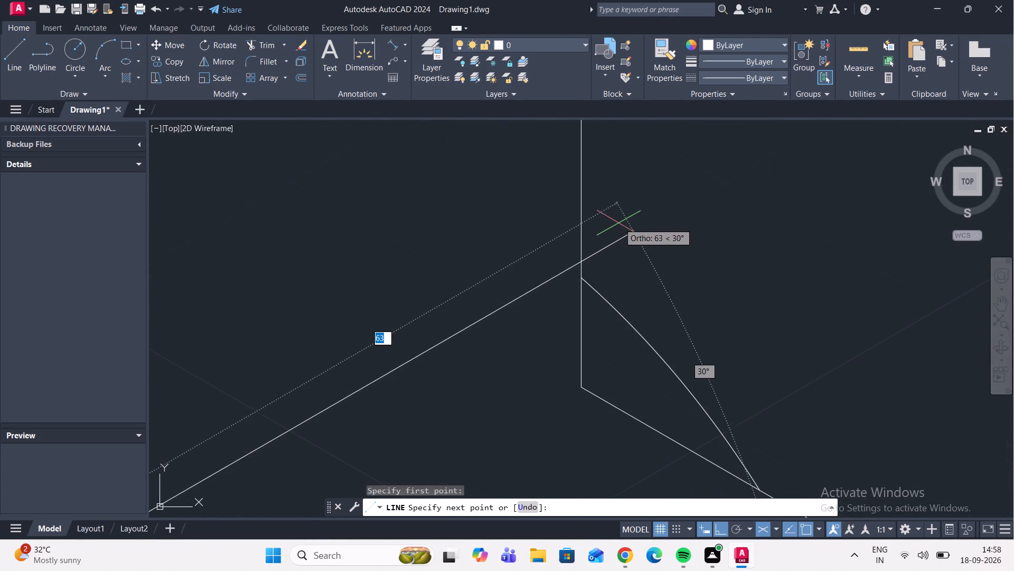
scroll(615, 225, "down", 6)
scroll(617, 216, "up", 2)
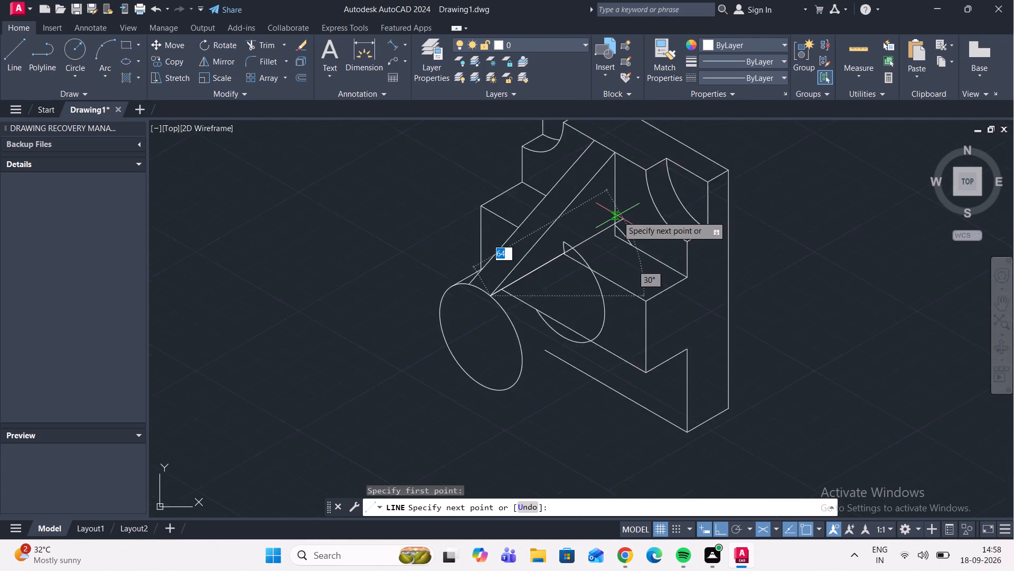
scroll(617, 216, "up", 2)
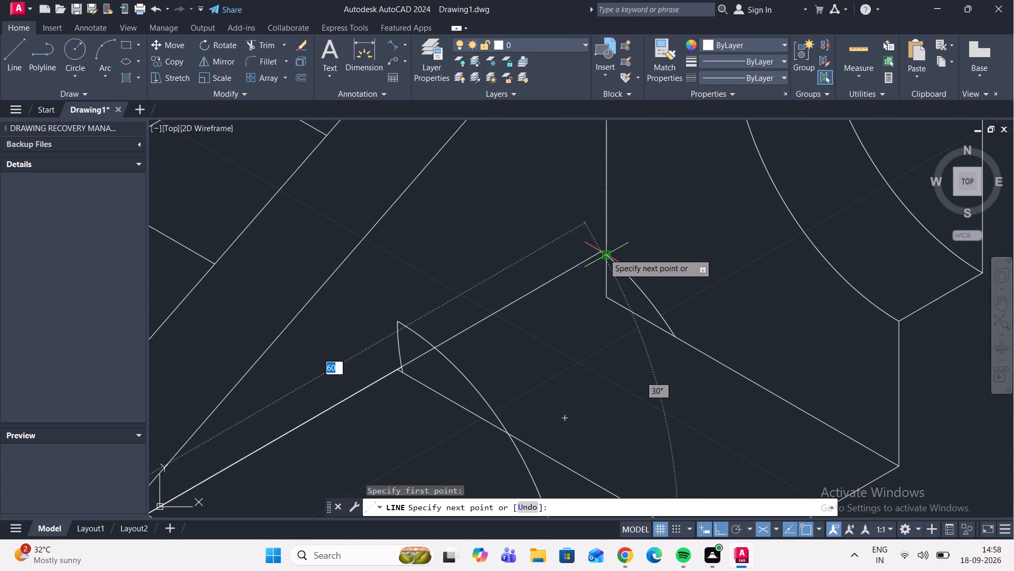
left_click(606, 253)
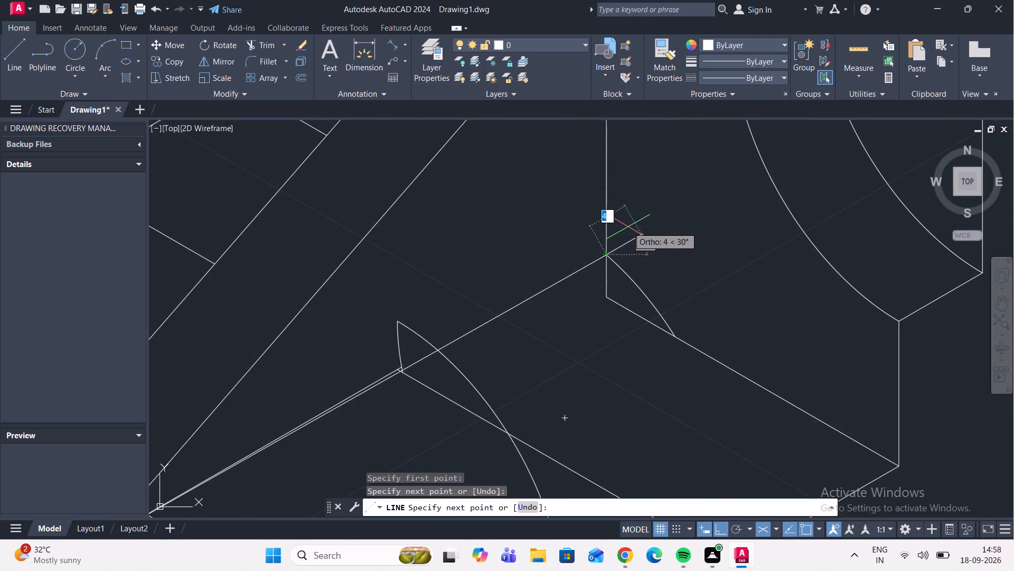
key("Escape")
Check the new 30° line's length with an aligned dimension between its two ends, without placing it.
scroll(628, 226, "down", 3)
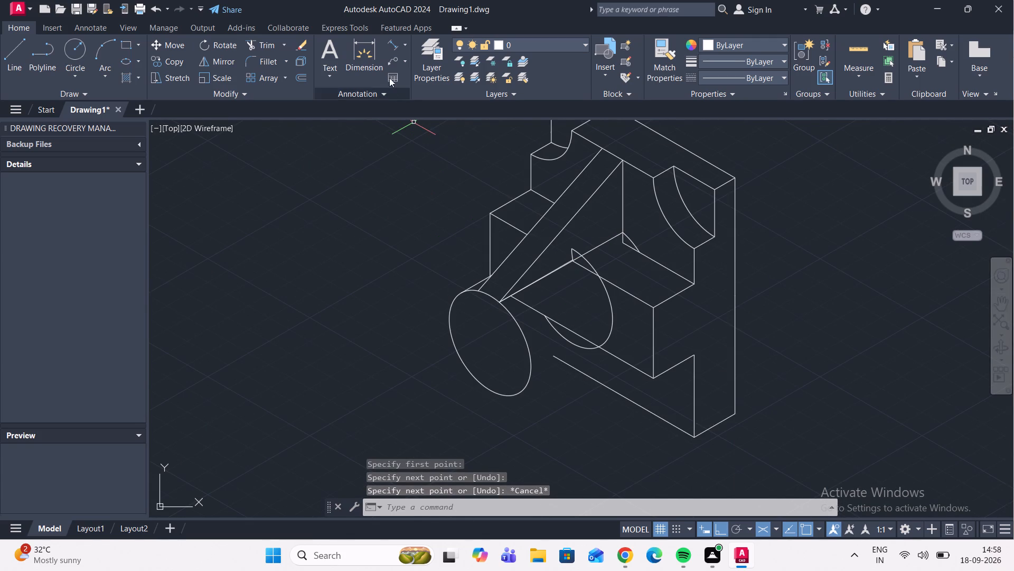
left_click(392, 43)
scroll(504, 280, "up", 3)
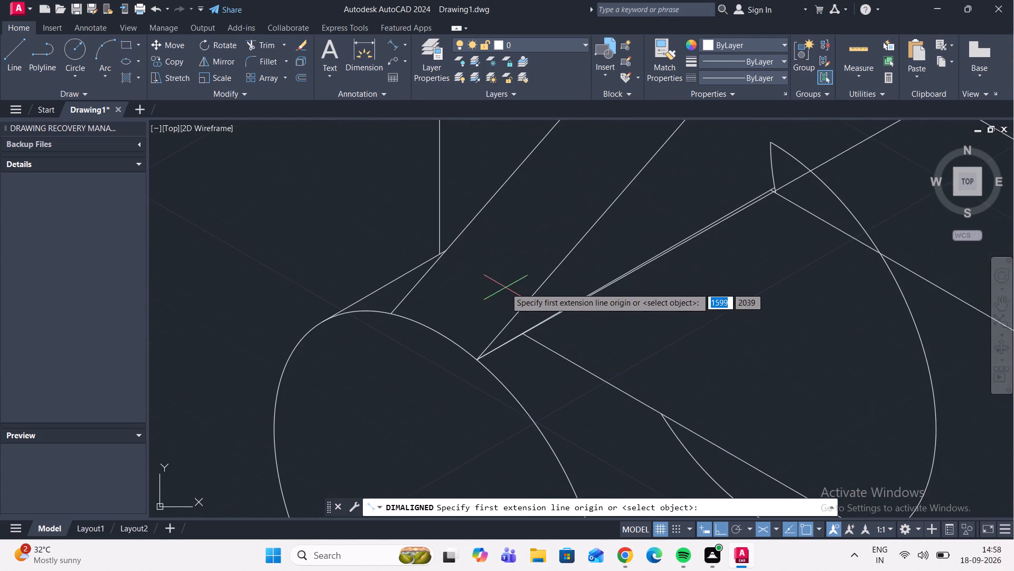
left_click(478, 358)
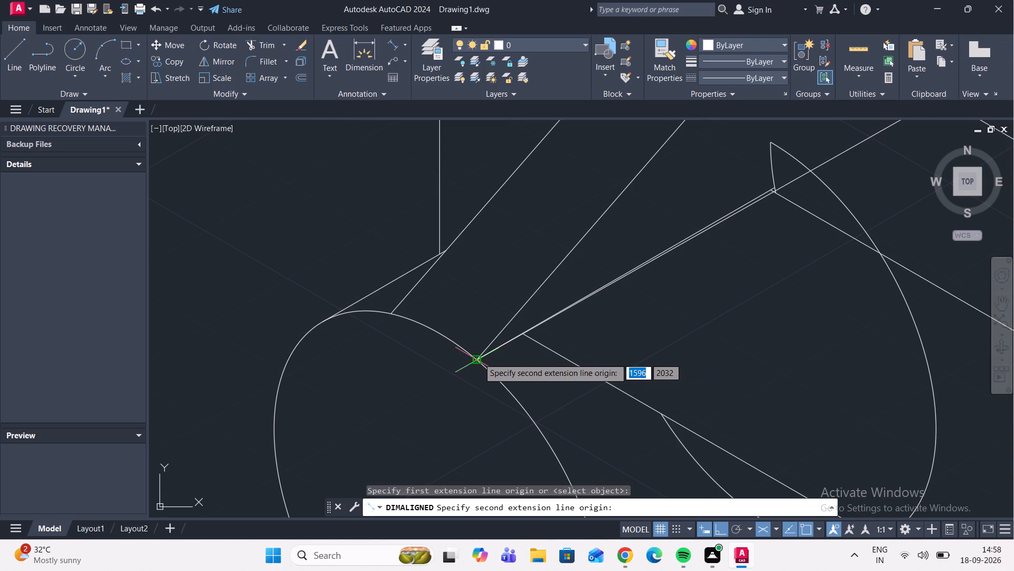
scroll(720, 223, "down", 4)
middle_click_drag(725, 215, 578, 314)
scroll(594, 300, "up", 3)
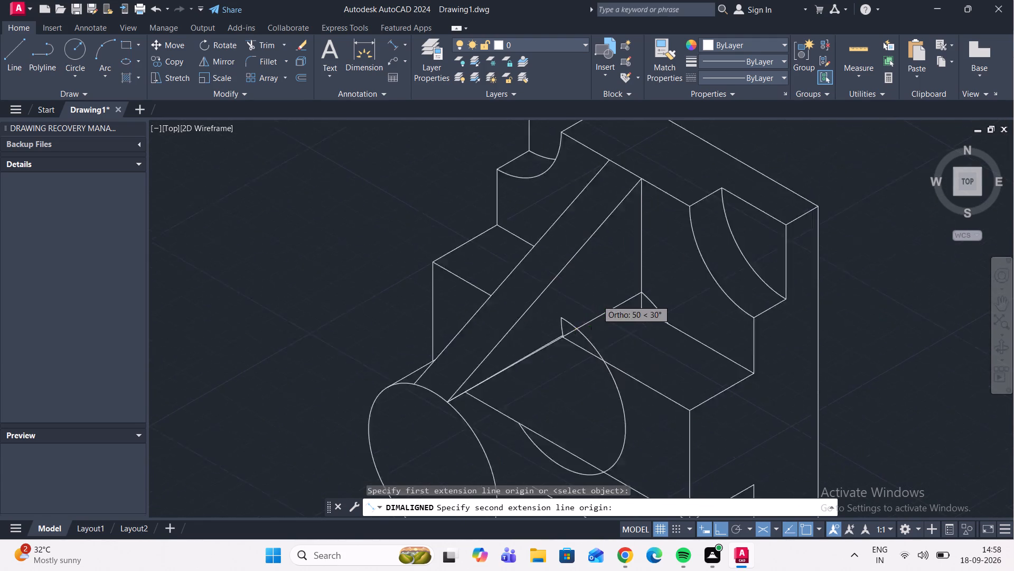
scroll(599, 302, "up", 1)
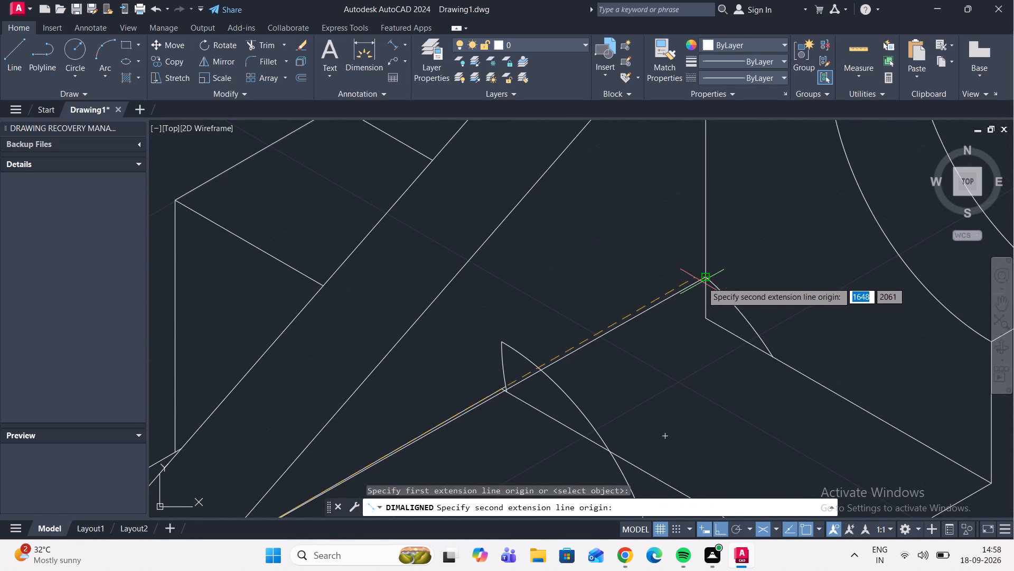
scroll(701, 282, "up", 5)
left_click(731, 226)
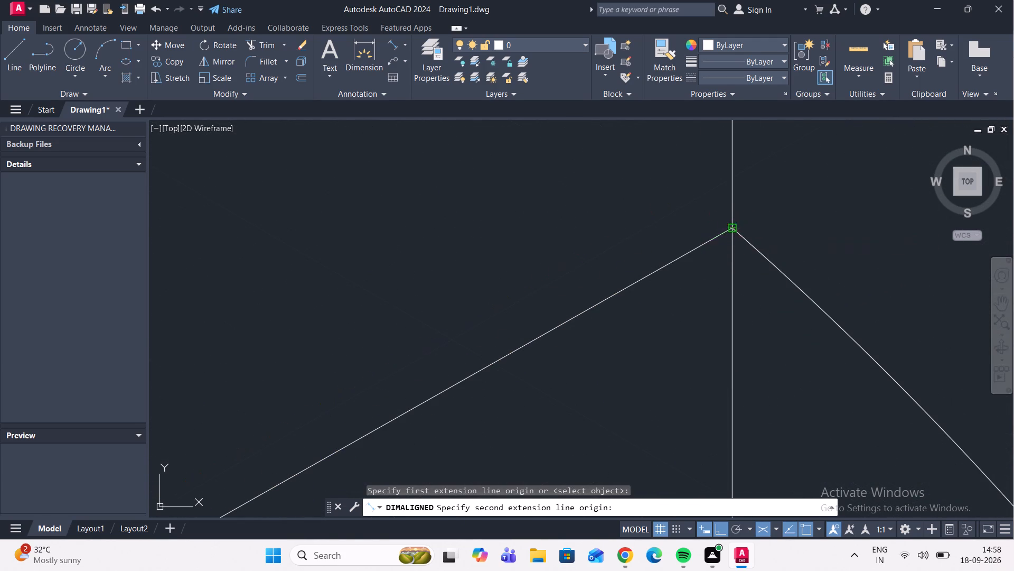
scroll(698, 201, "down", 6)
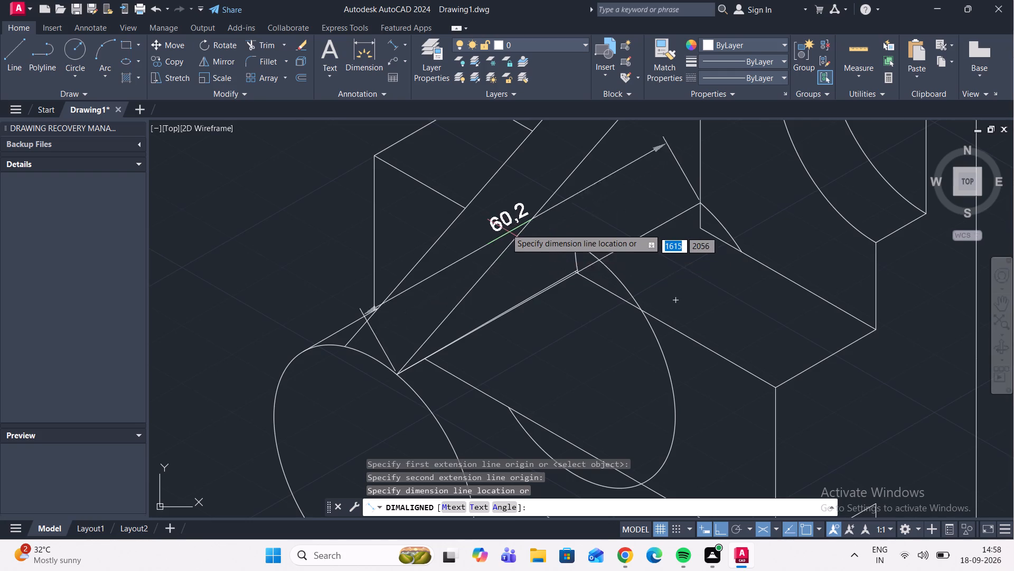
scroll(506, 228, "up", 2)
scroll(506, 227, "down", 6)
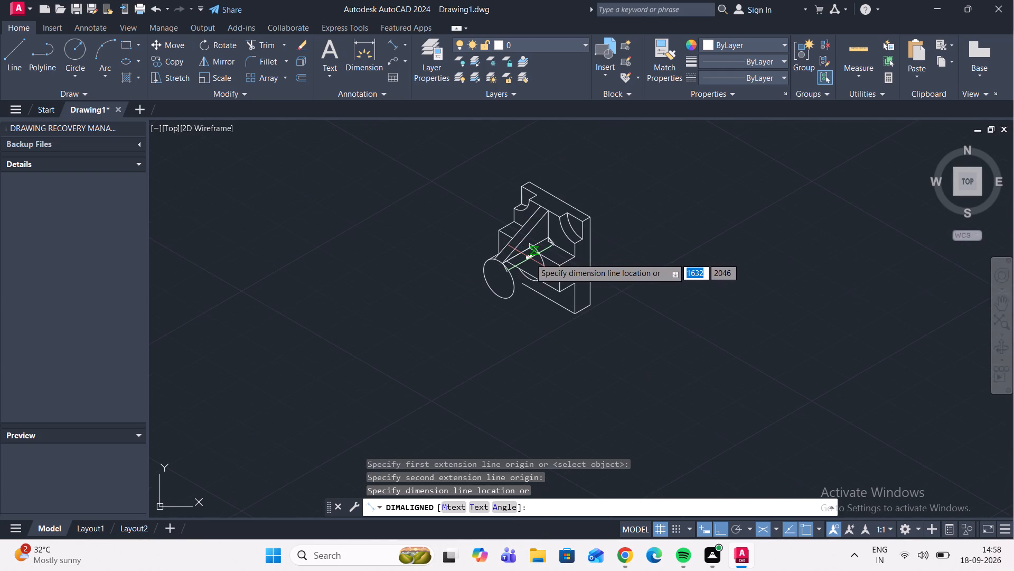
key("Escape")
Delete the two overlapping 30° lines running from the rib's lower corner on the front circle toward the inner vertical edge.
scroll(505, 256, "up", 6)
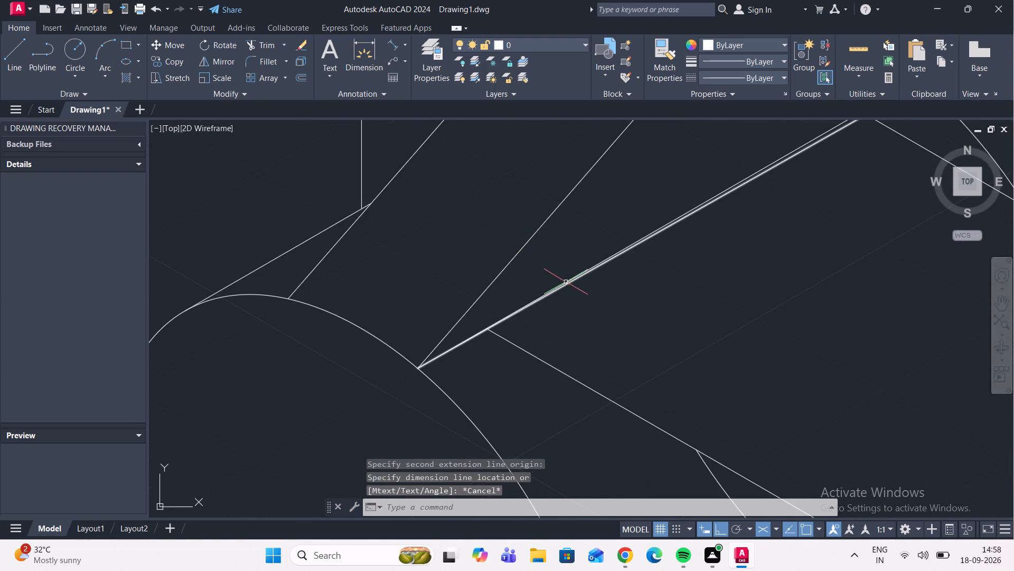
left_click(567, 282)
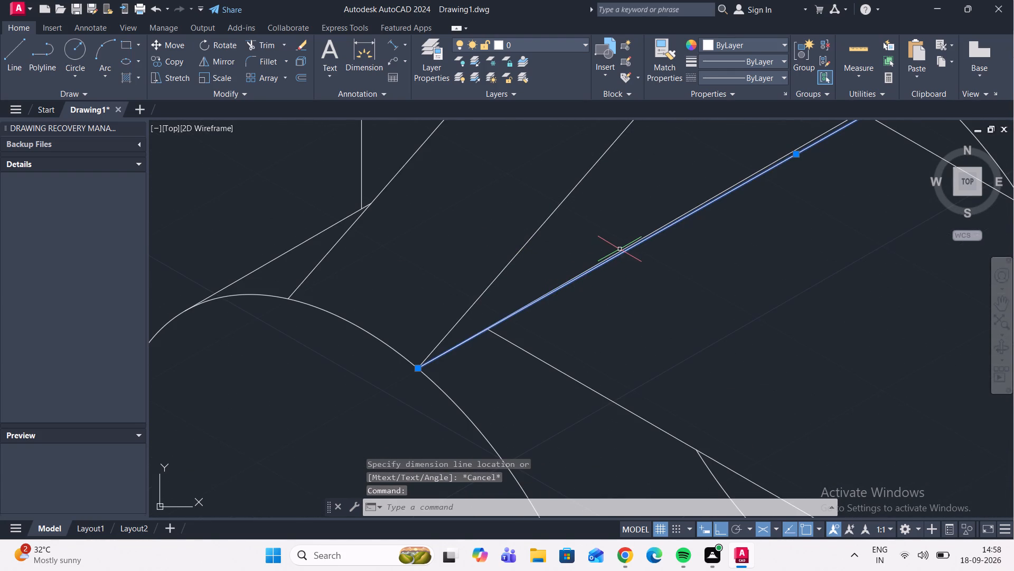
left_click(621, 249)
key("Delete")
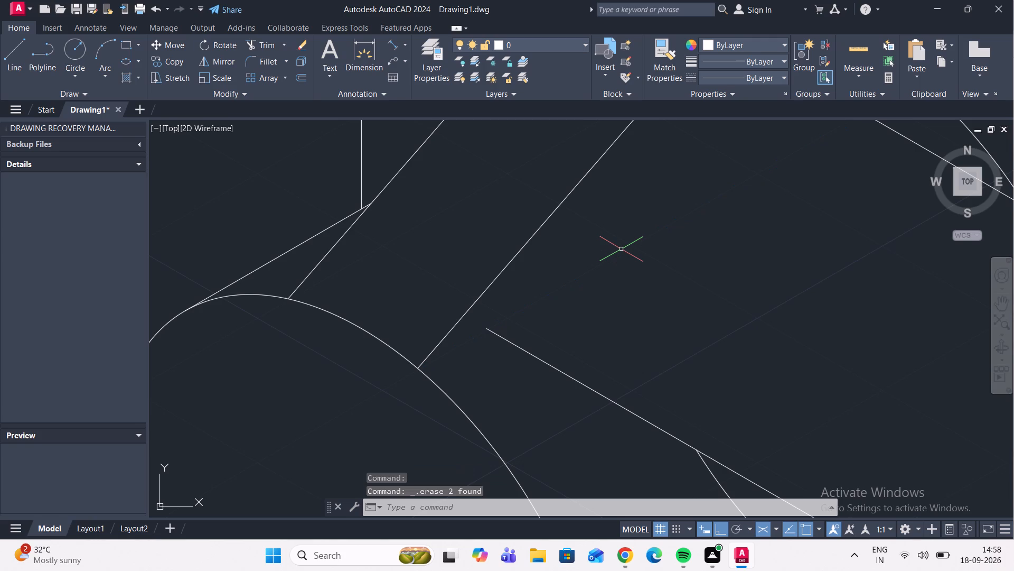
Delete the rib's two sloping edges together with the short upper arc of the projection beside them.
scroll(621, 249, "down", 4)
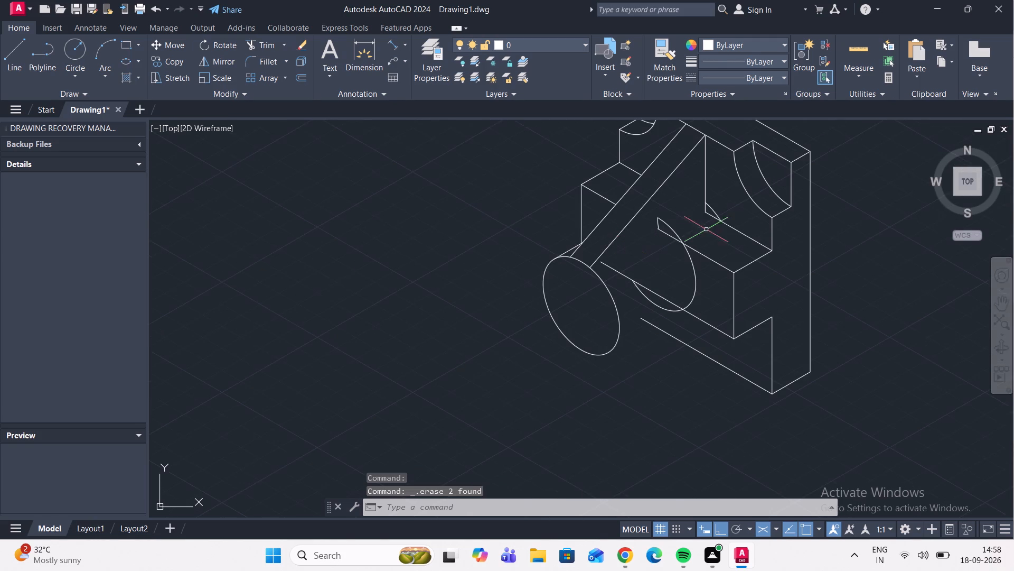
middle_click_drag(706, 231, 680, 256)
scroll(659, 247, "up", 2)
left_click(630, 271)
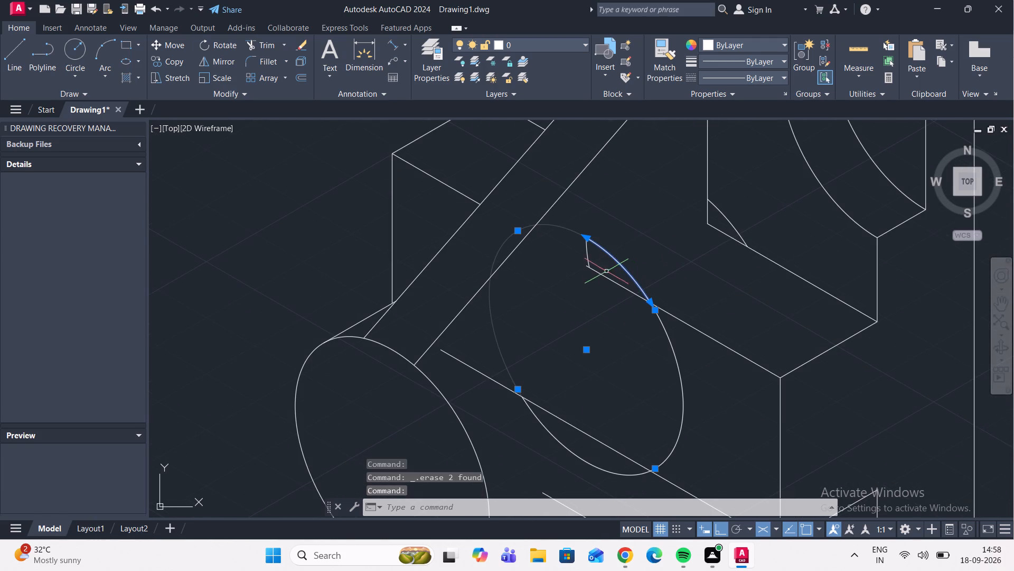
left_click(584, 256)
left_click(619, 257)
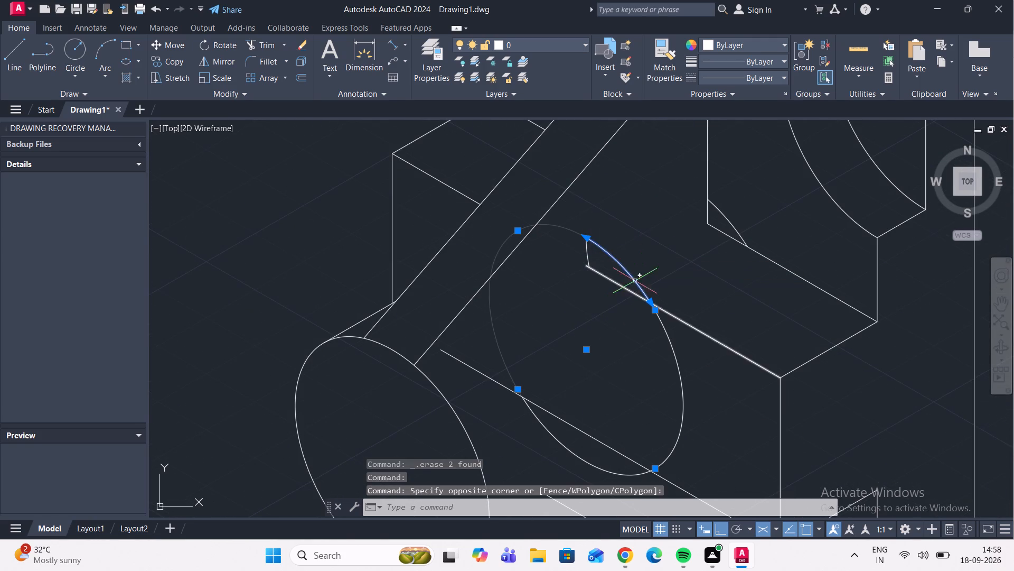
scroll(641, 269, "down", 2)
left_click(631, 246)
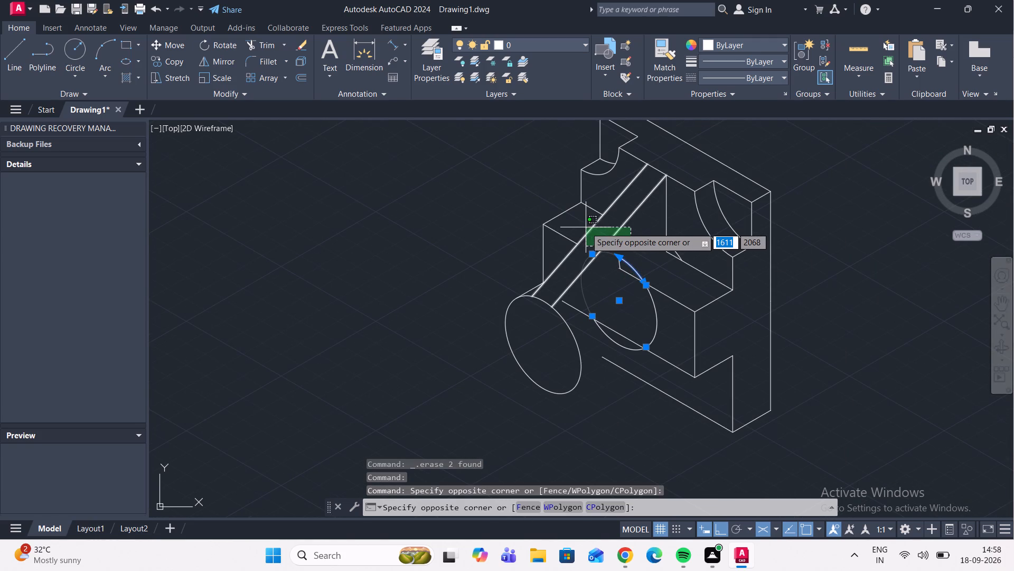
left_click(587, 226)
key("Delete")
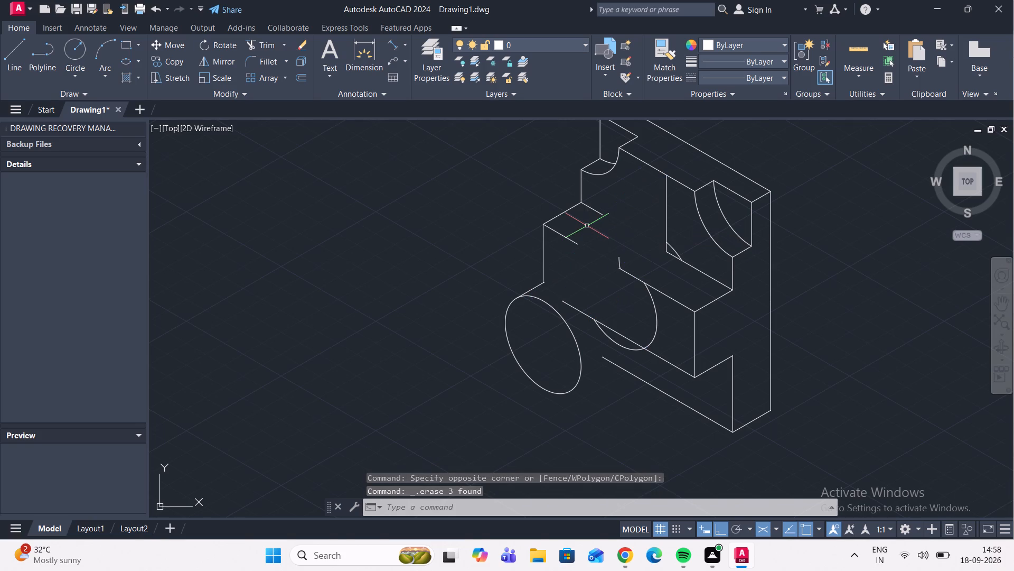
Delete the projection's front circle and the short tangent line joining it to the body.
left_click(569, 329)
left_click(532, 289)
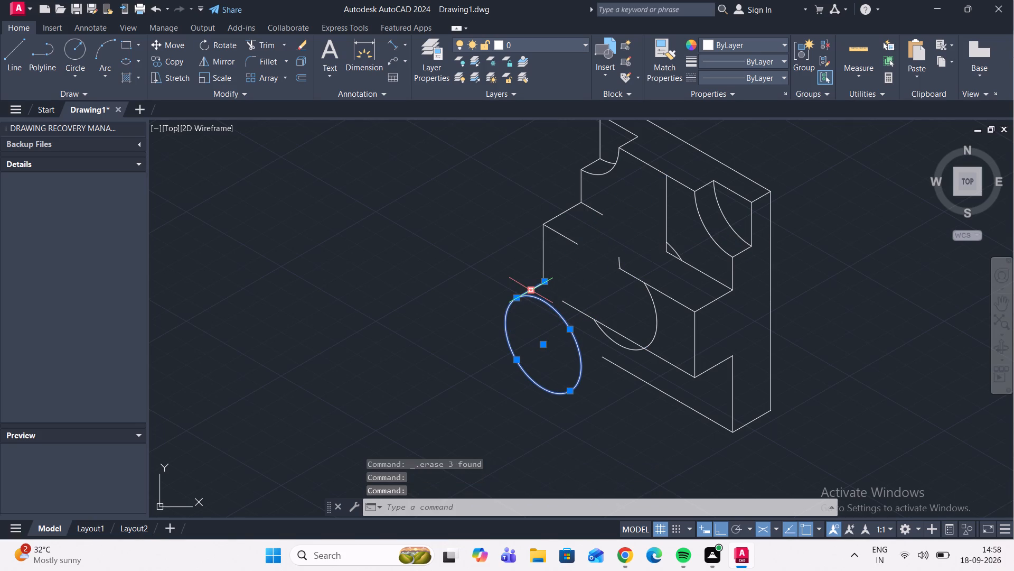
key("Delete")
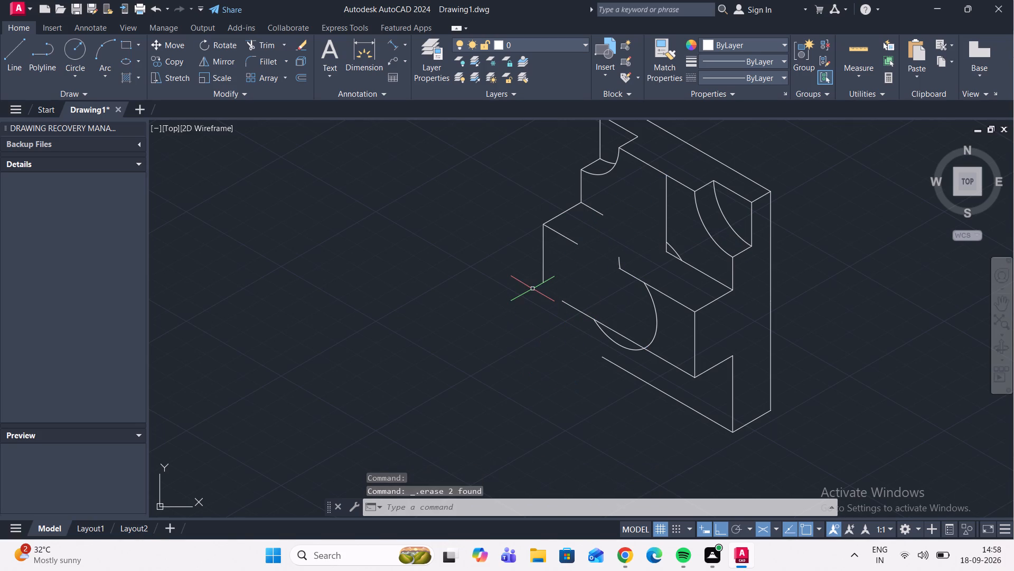
Delete the remaining projection arcs on the body: the large lower arc, the short stub arc and the small arc at the inner corner.
scroll(616, 326, "up", 2)
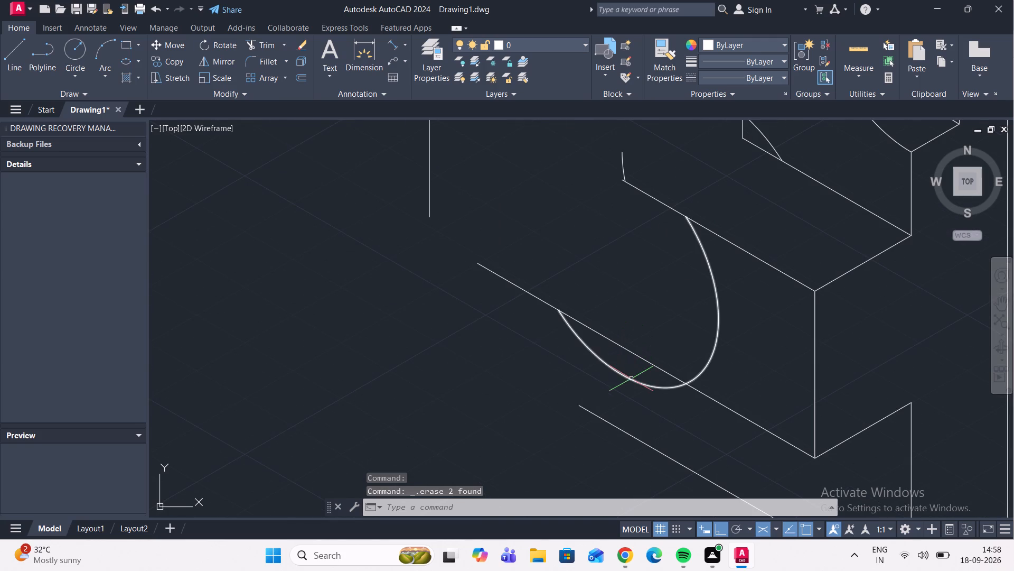
left_click(631, 379)
key("Delete")
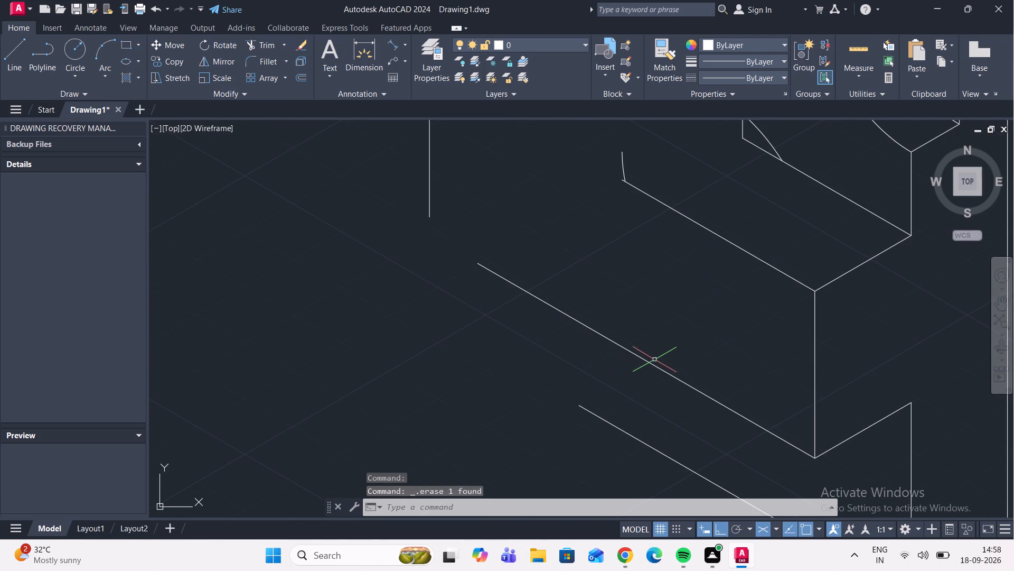
left_click(625, 166)
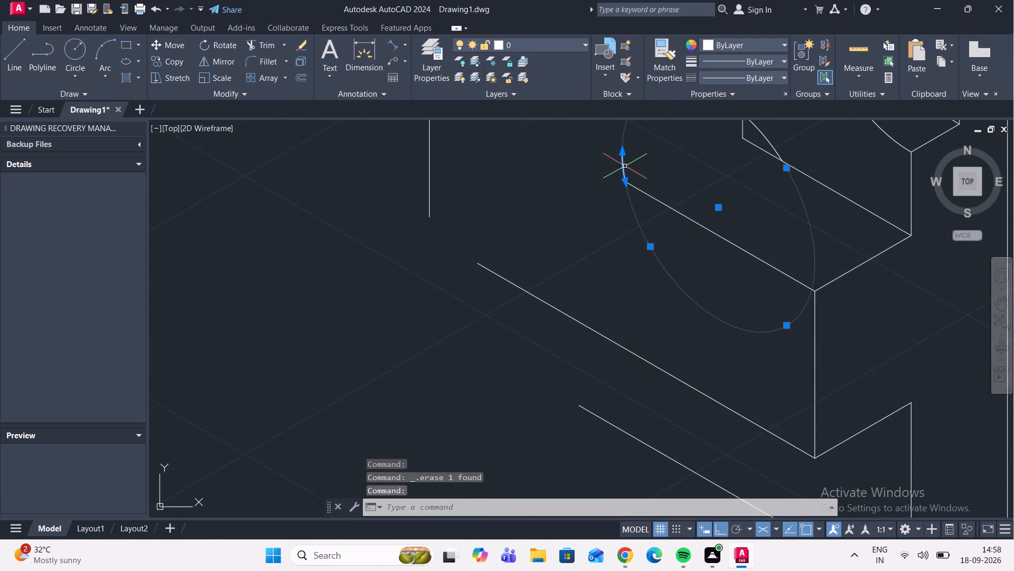
key("Delete")
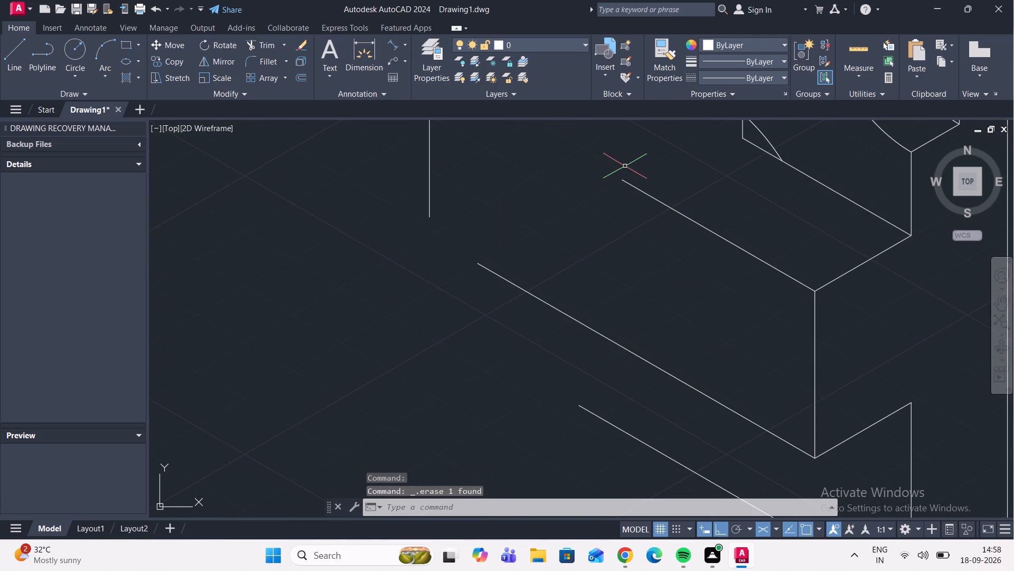
scroll(719, 155, "down", 3)
scroll(725, 151, "up", 3)
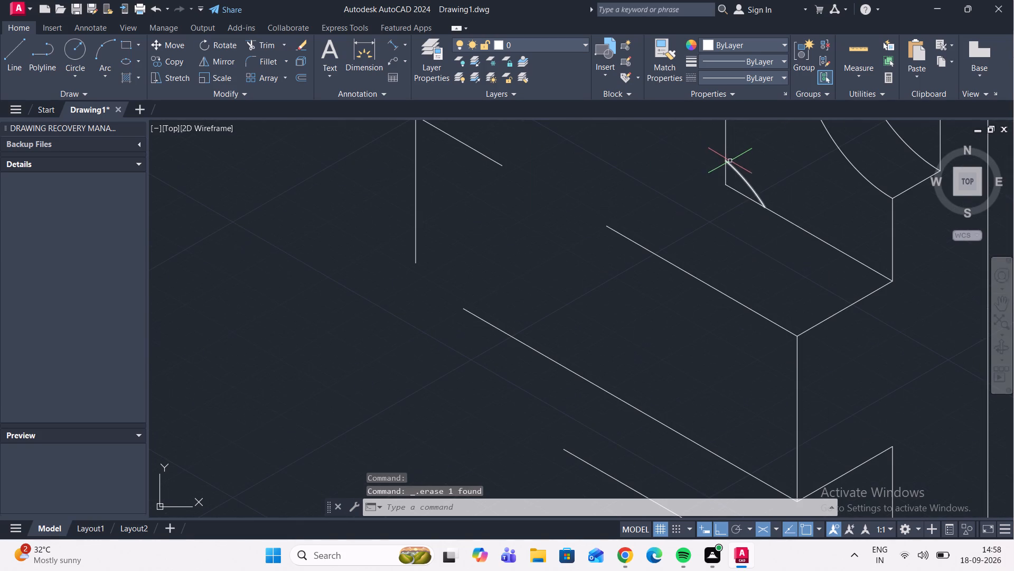
left_click(734, 167)
key("Delete")
Delete the two separate segments of the lower step's top front edge.
scroll(648, 246, "down", 2)
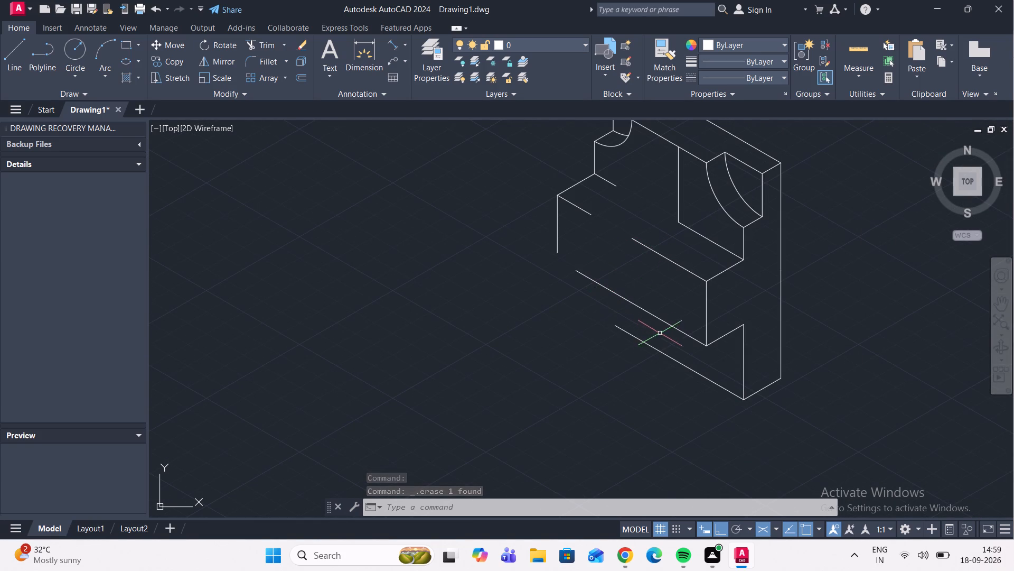
scroll(664, 291, "down", 1)
scroll(674, 268, "up", 1)
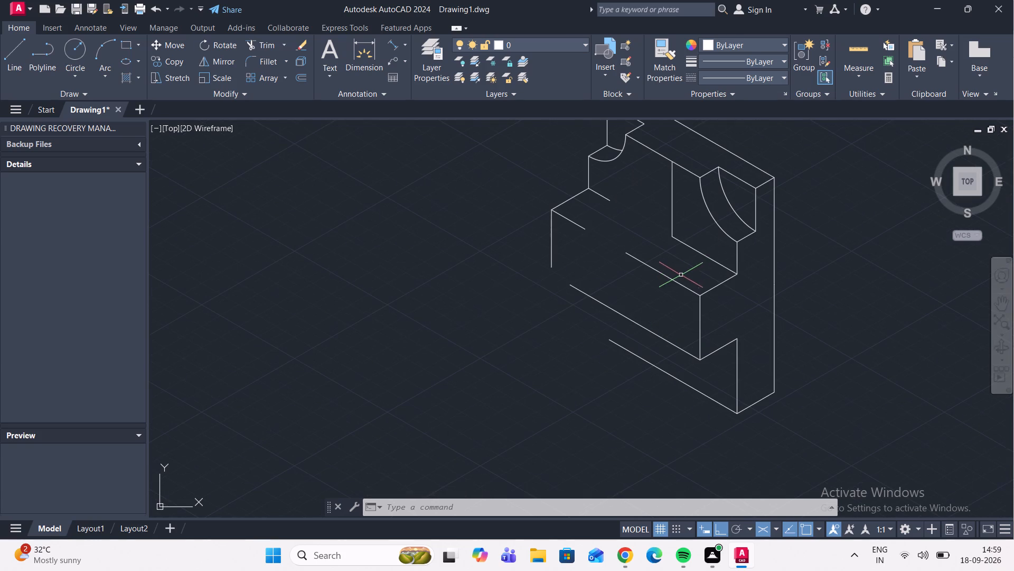
left_click(668, 275)
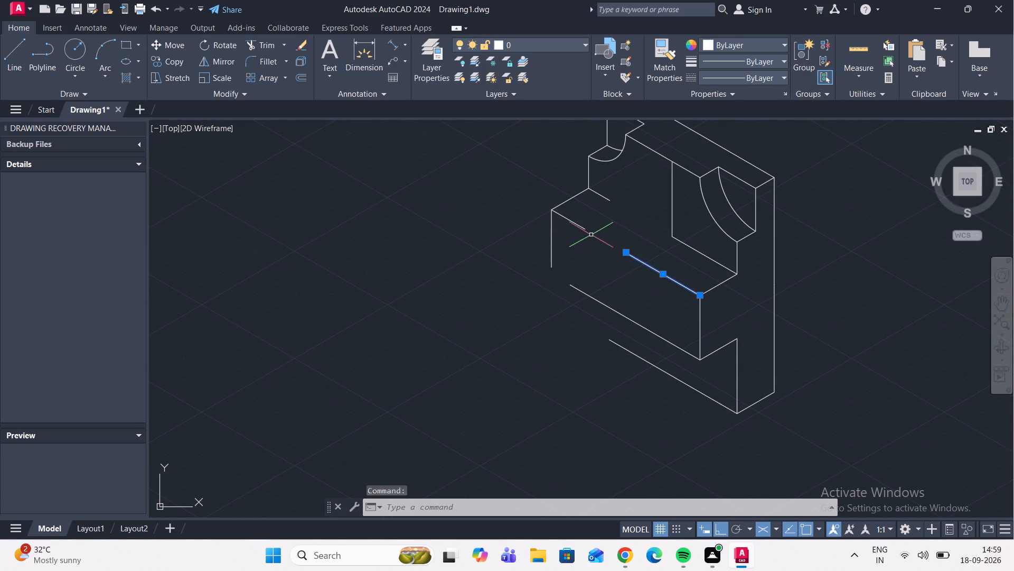
left_click(584, 229)
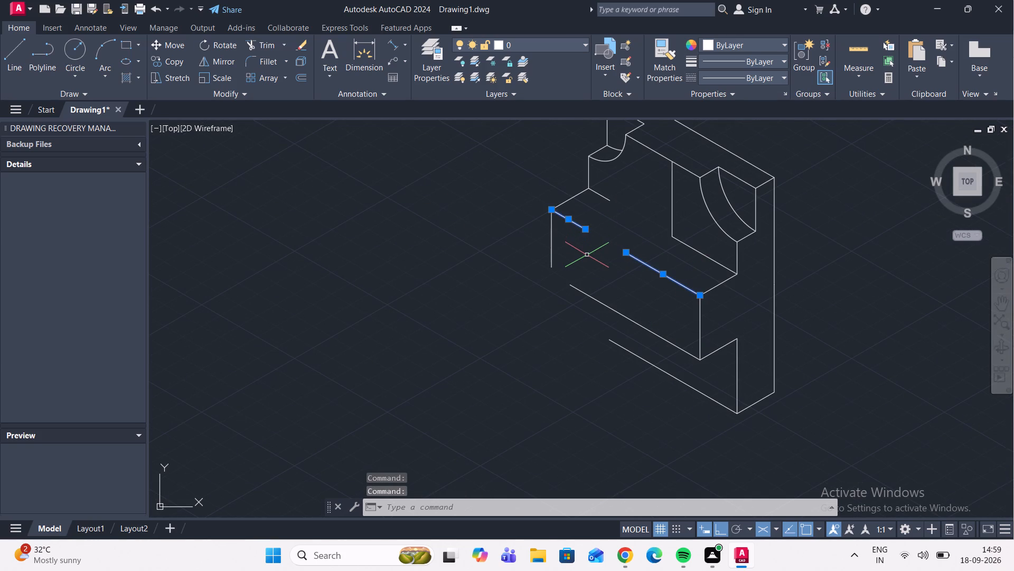
key("Delete")
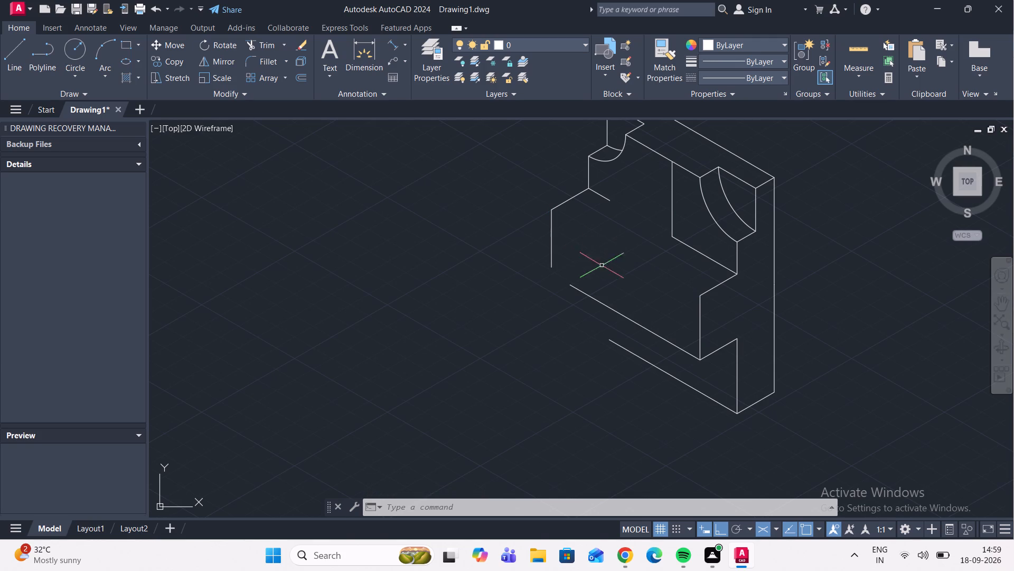
Delete the lower step's far vertical edge, its 30° side edge, the short stub at the inner corner and the bottom front edge.
left_click(552, 240)
key("Delete")
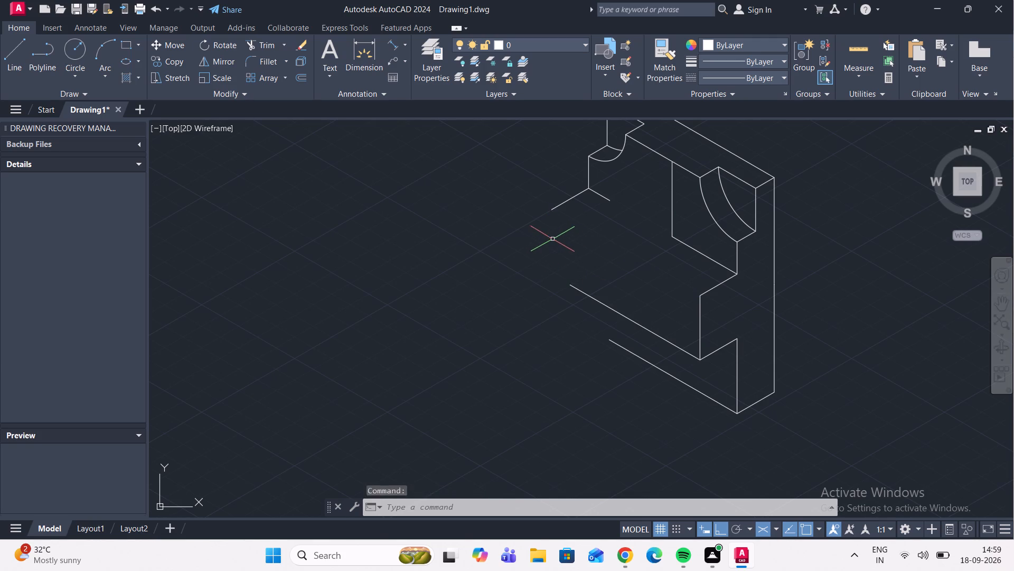
left_click(559, 205)
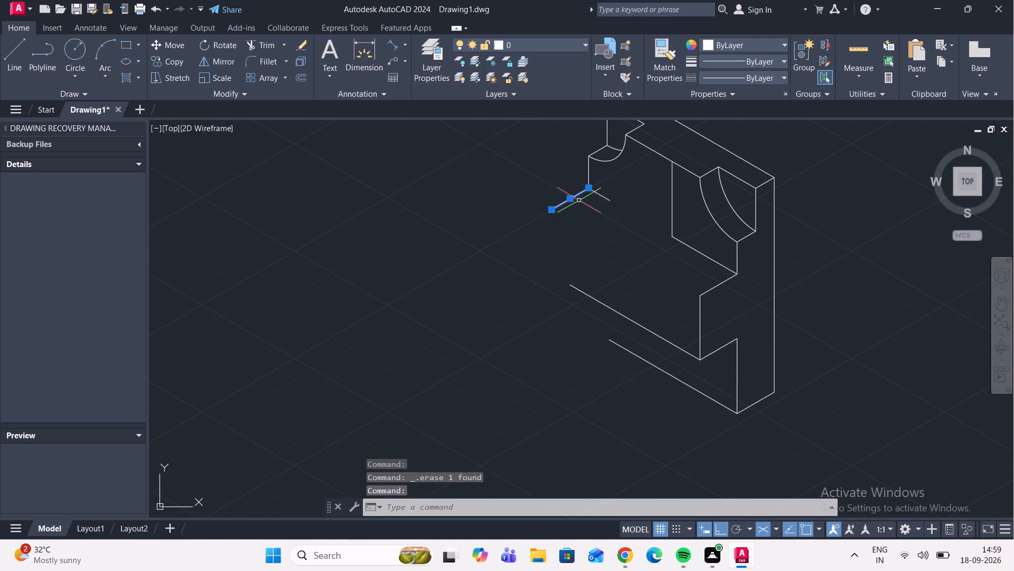
key("Delete")
left_click(593, 190)
key("Delete")
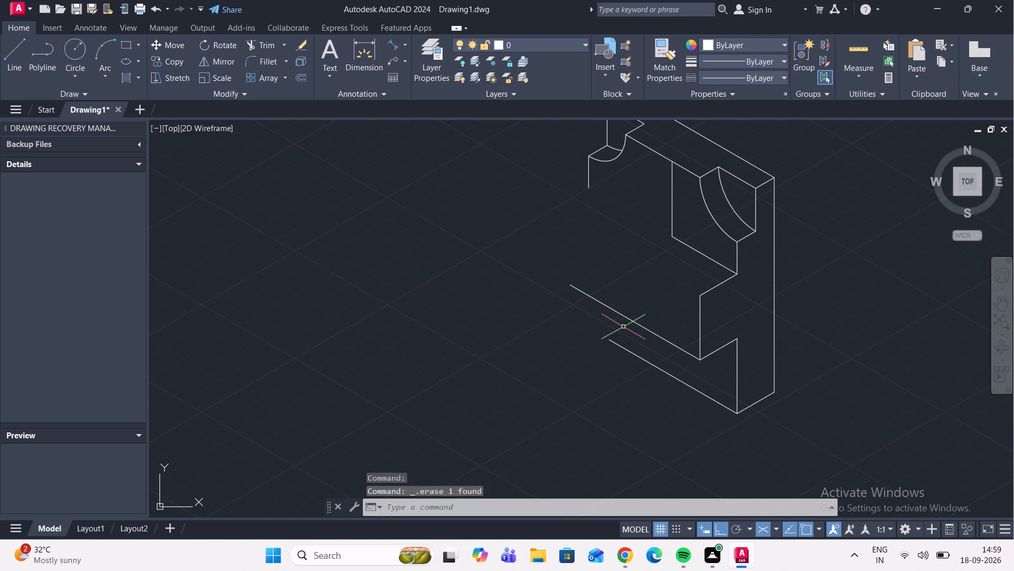
left_click(629, 316)
key("Delete")
Draw the lower step's top front edge as one continuous 150° line from its front corner to beyond the body's far end.
scroll(680, 241, "up", 1)
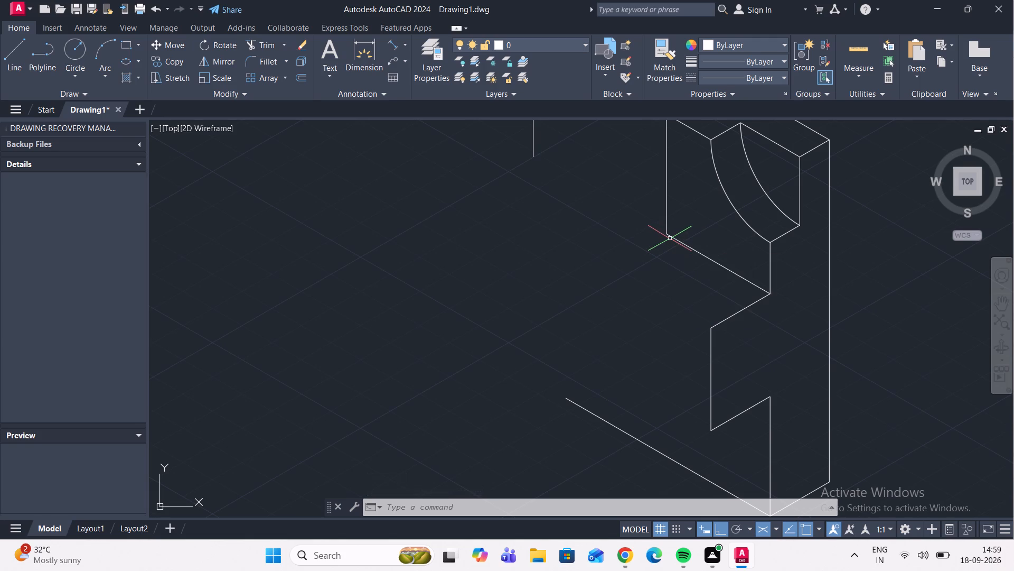
left_click(17, 45)
scroll(672, 231, "up", 3)
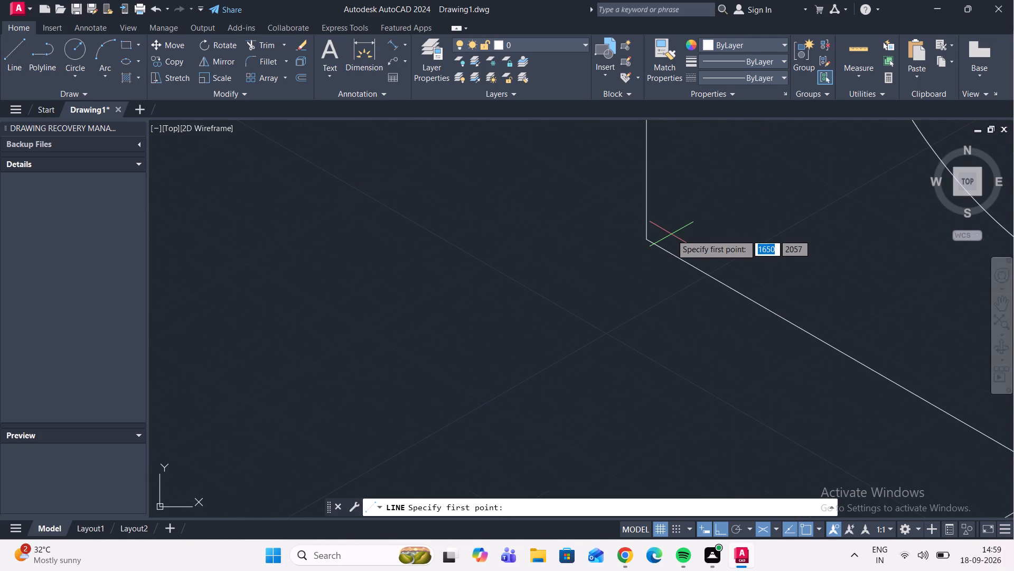
scroll(714, 271, "down", 5)
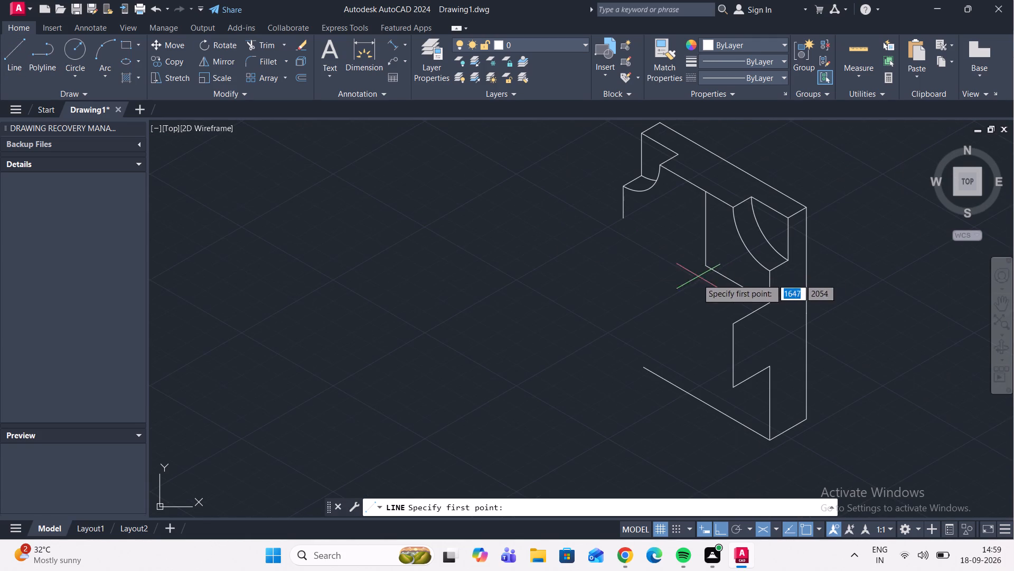
left_click(19, 57)
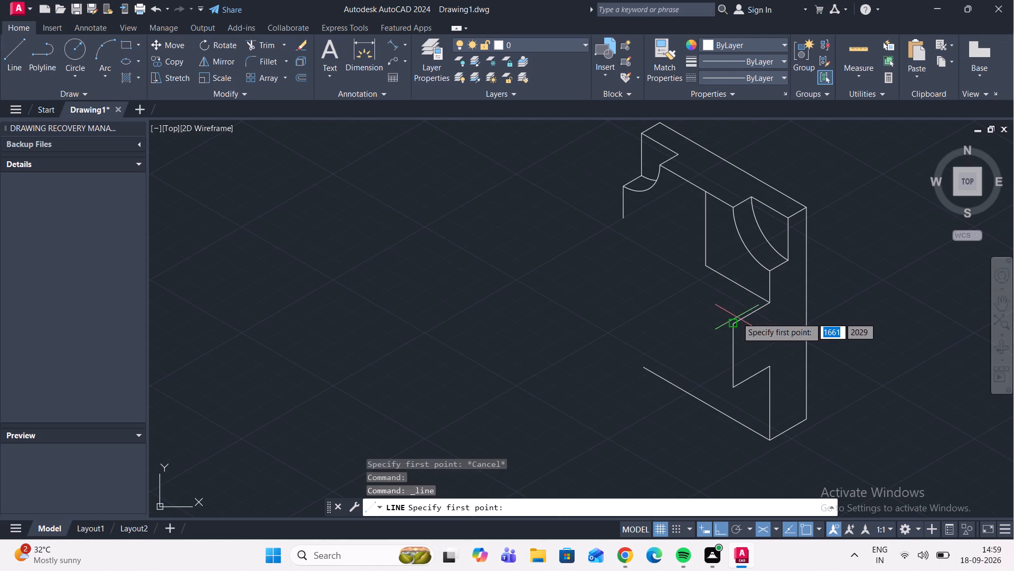
scroll(746, 323, "up", 2)
left_click(712, 328)
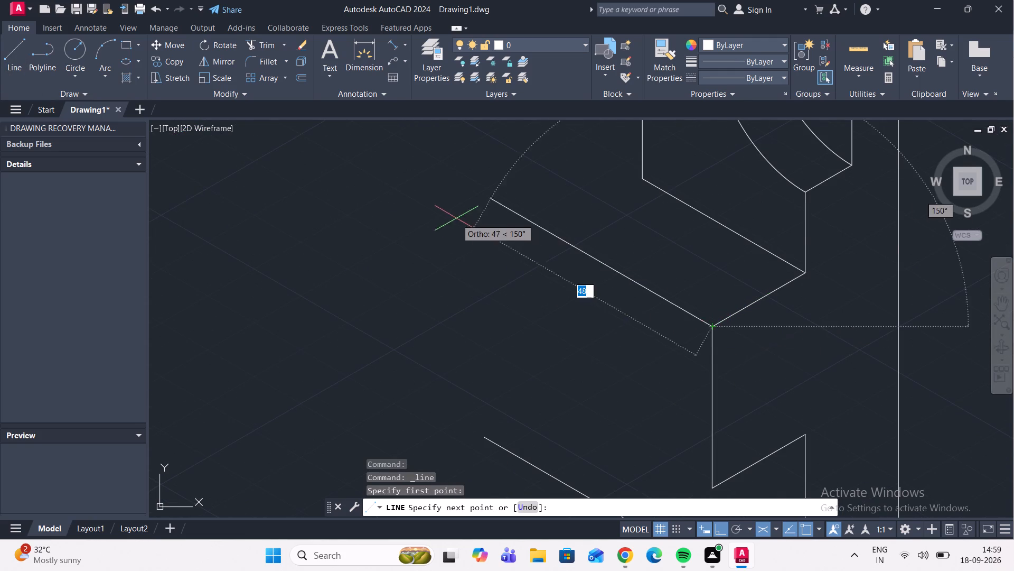
scroll(456, 218, "down", 5)
scroll(440, 202, "up", 3)
left_click(443, 213)
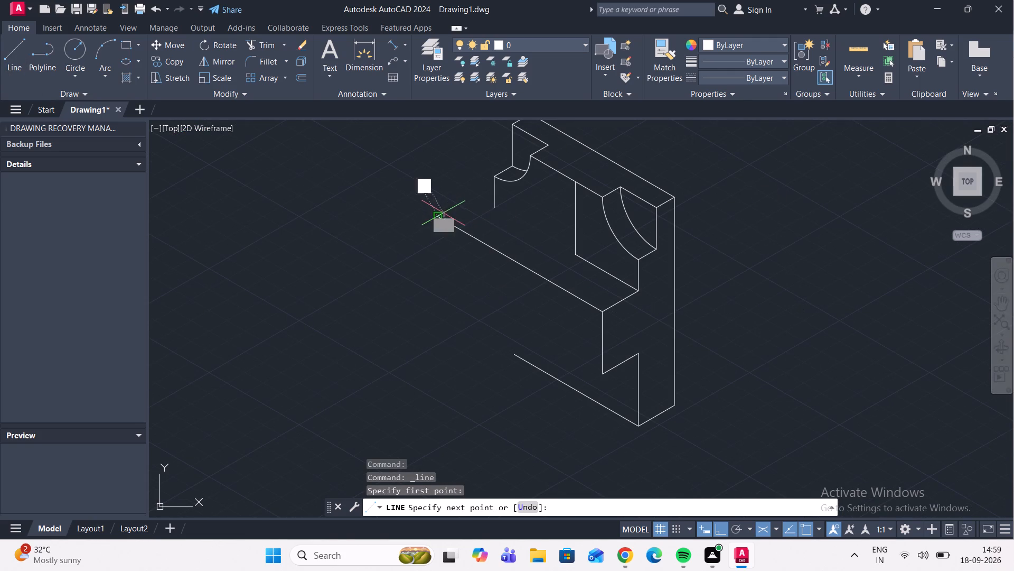
Draw a 210° line from the lower end of the short vertical edge below the notch to just past the top front edge.
left_click(18, 51)
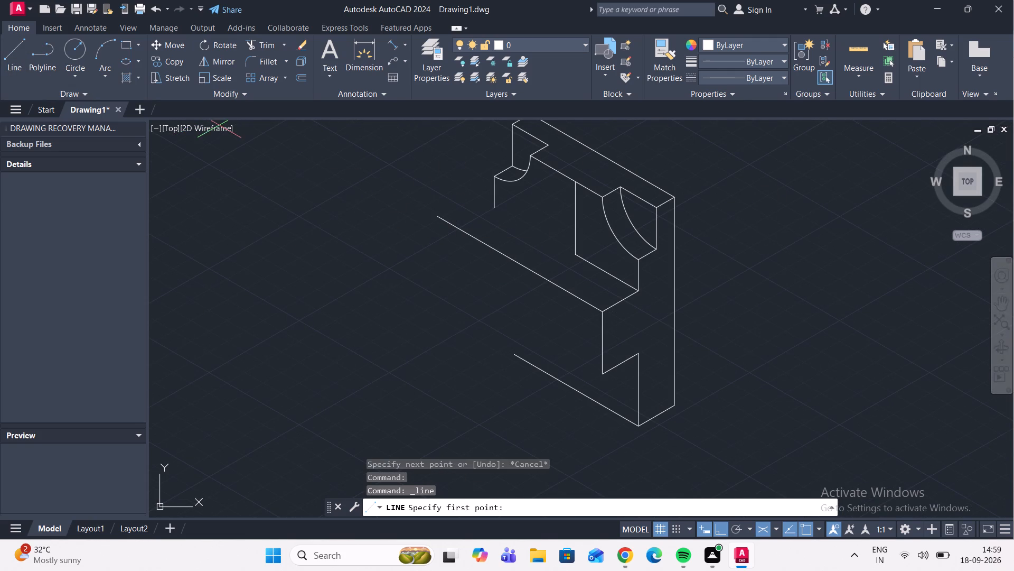
scroll(493, 209, "up", 1)
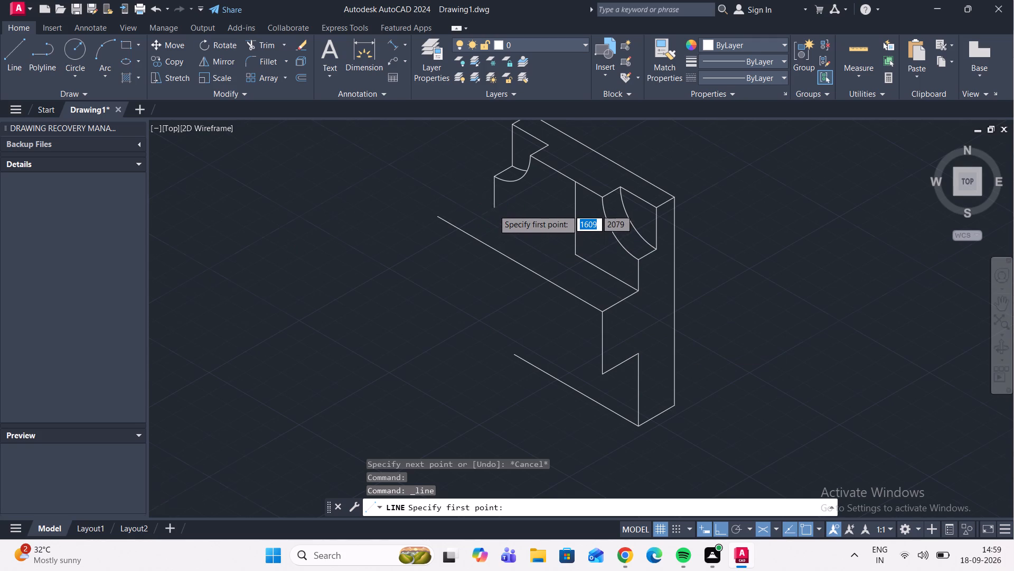
scroll(493, 209, "up", 2)
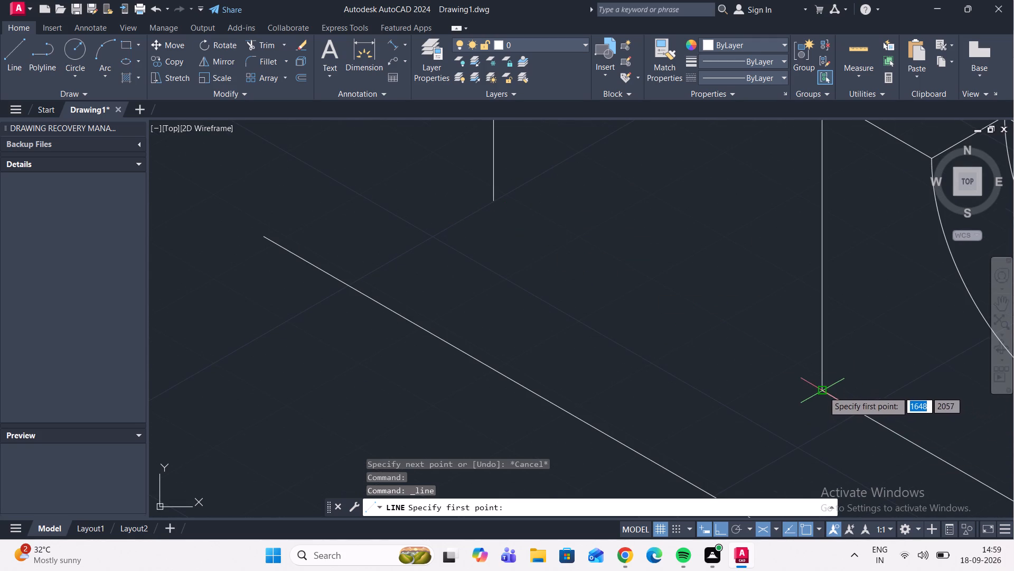
left_click(496, 201)
left_click(312, 290)
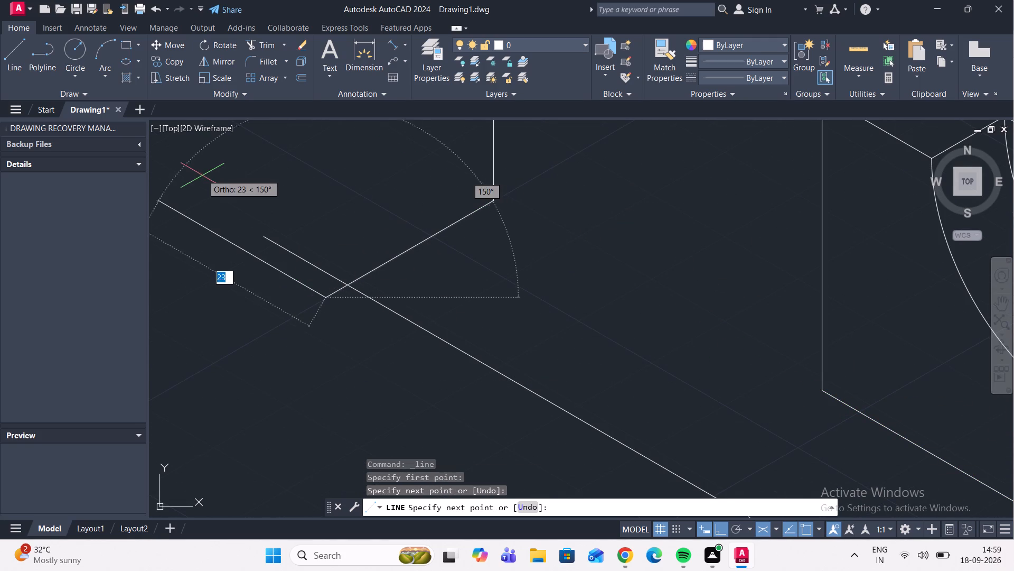
Draw a 30-unit vertical line down from the crossing of the side edge and top front edge, aligned with the front face's bottom corner.
left_click(10, 60)
scroll(374, 220, "down", 5)
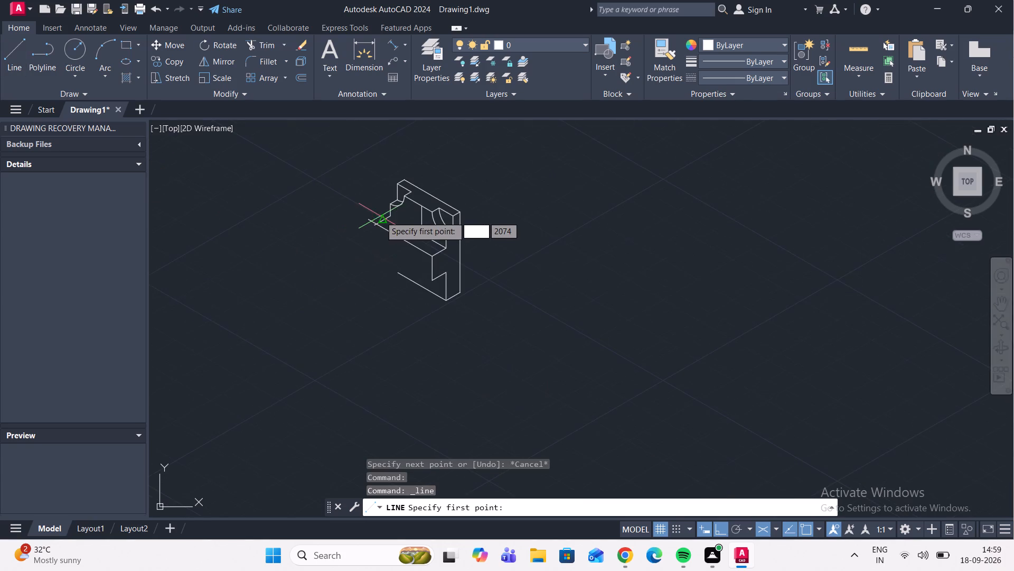
scroll(371, 223, "up", 4)
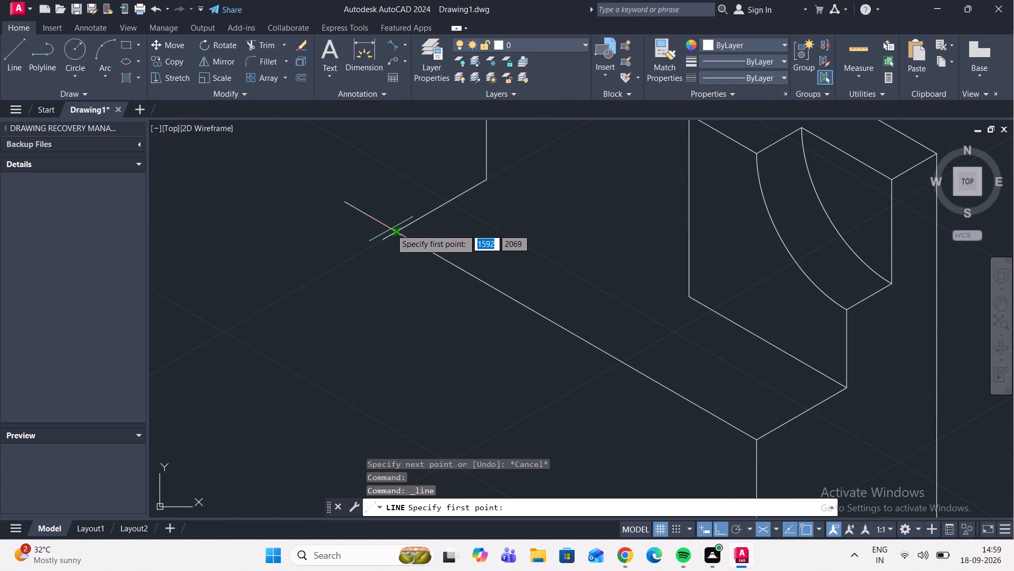
left_click(394, 232)
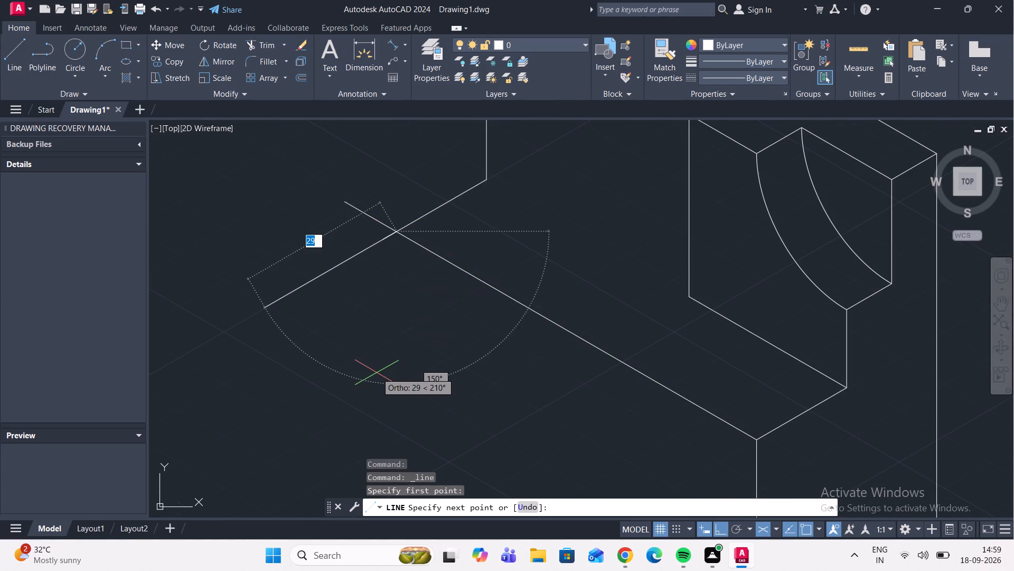
key("F5")
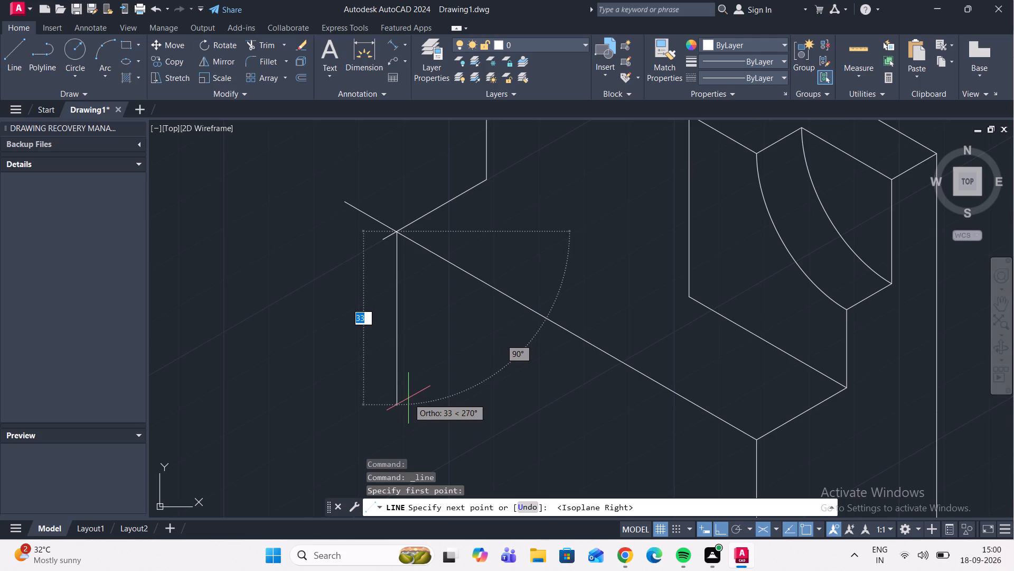
scroll(478, 340, "down", 3)
scroll(496, 362, "up", 3)
scroll(615, 309, "down", 2)
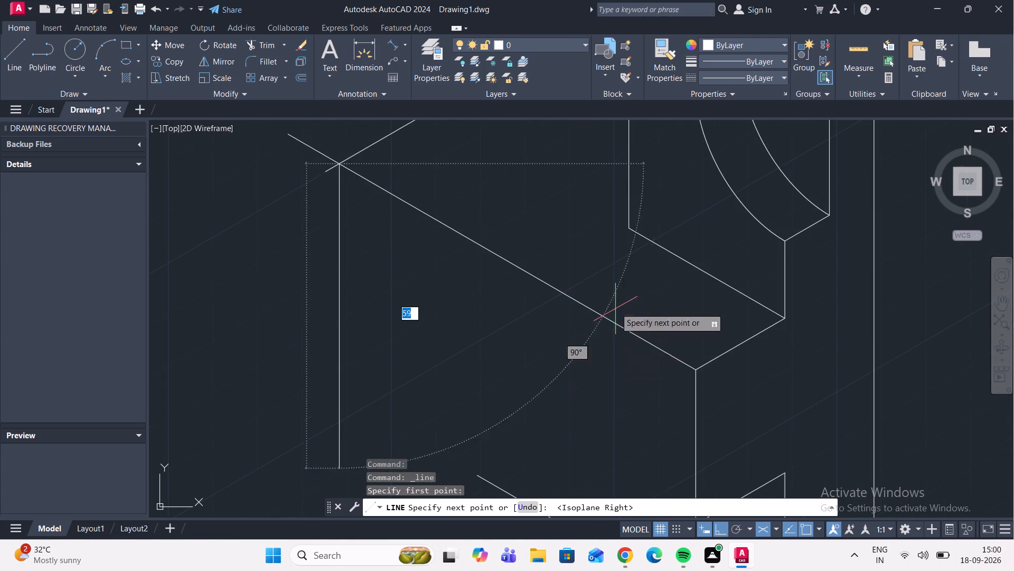
scroll(615, 308, "down", 2)
scroll(590, 365, "up", 3)
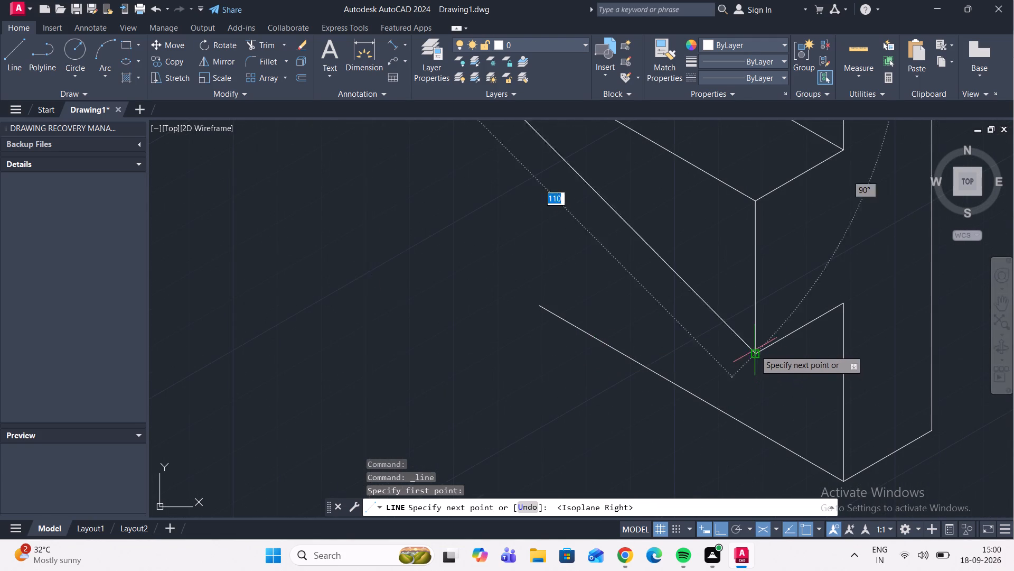
left_click(538, 220)
scroll(622, 250, "down", 2)
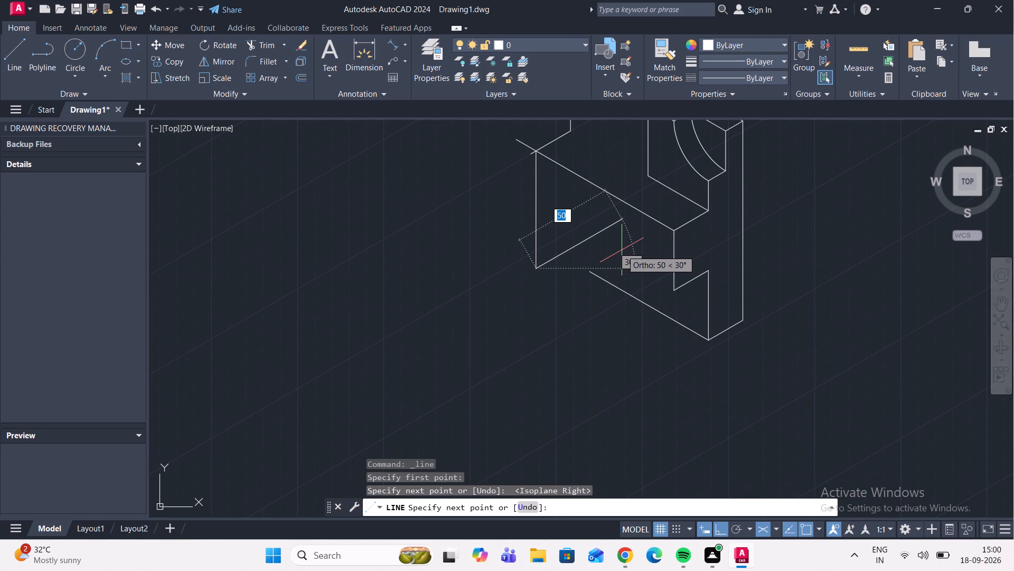
key("ctrl+z")
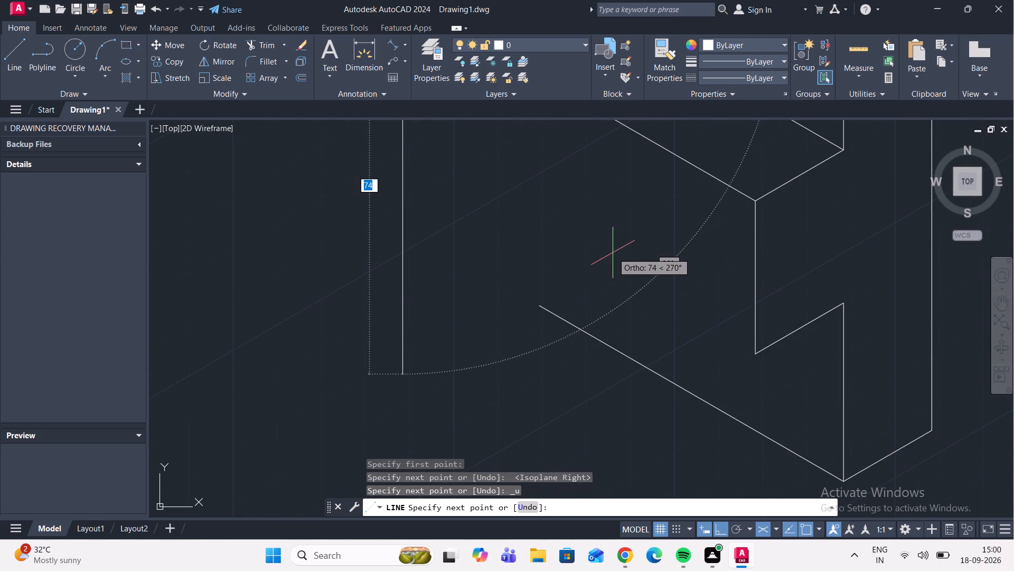
scroll(609, 255, "down", 4)
scroll(555, 226, "up", 3)
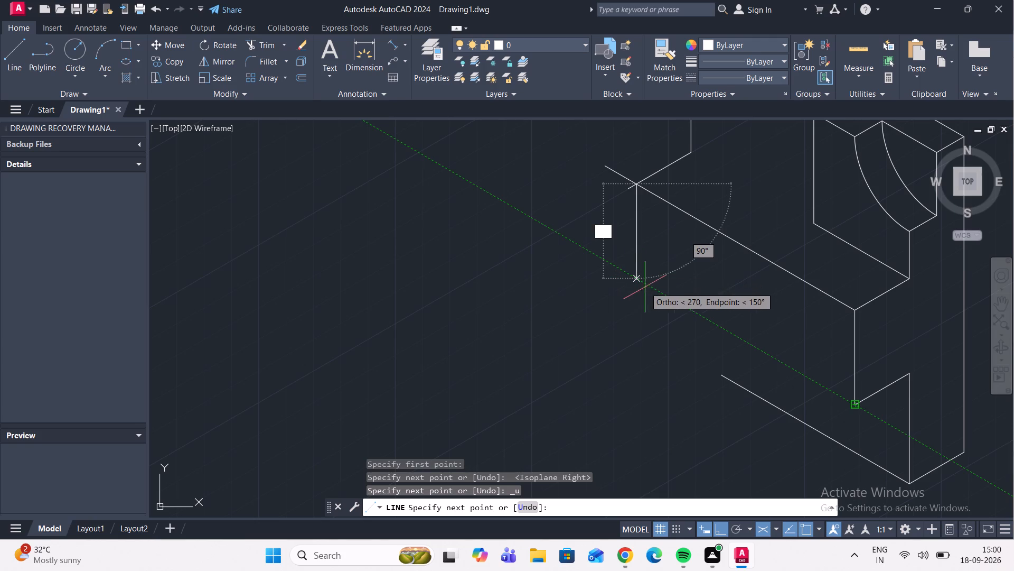
left_click(663, 300)
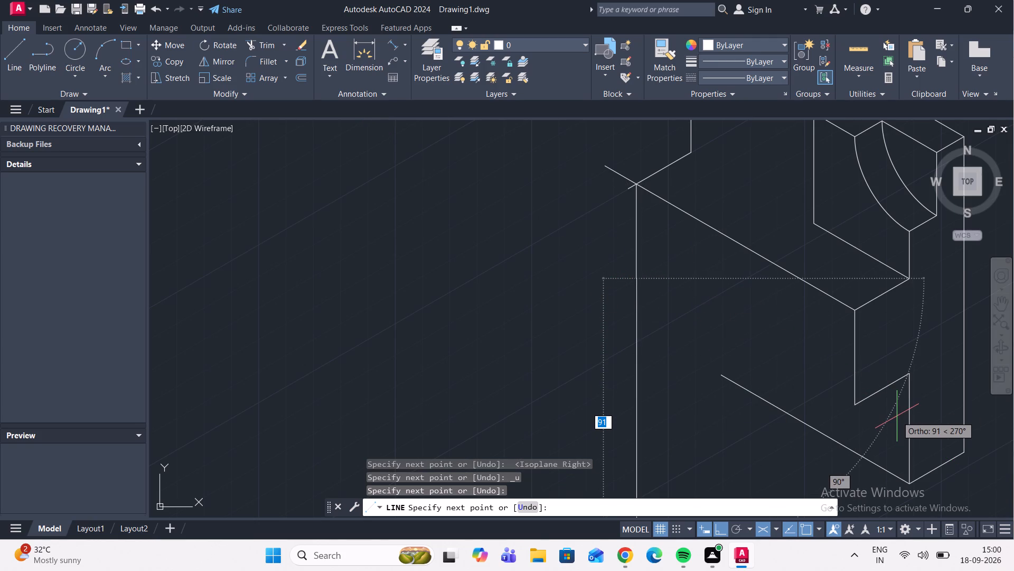
Draw the front face's bottom edge at 330° from the new vertical edge's lower end to the near vertical edge's lower end.
key("F5")
scroll(844, 400, "up", 5)
scroll(872, 385, "down", 5)
scroll(875, 381, "up", 6)
scroll(819, 386, "up", 4)
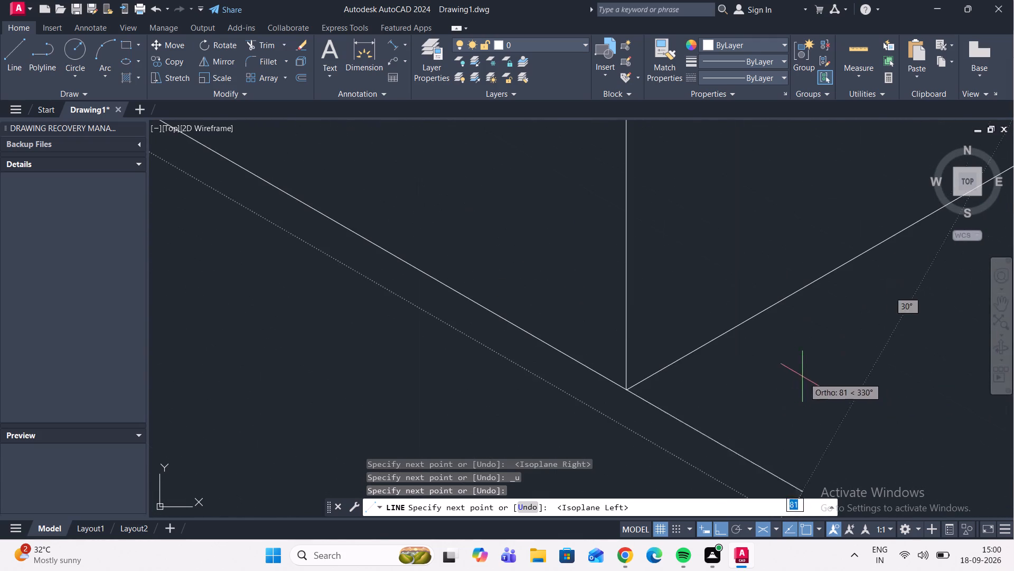
scroll(623, 371, "up", 5)
scroll(640, 360, "down", 5)
scroll(642, 369, "up", 5)
scroll(574, 291, "up", 4)
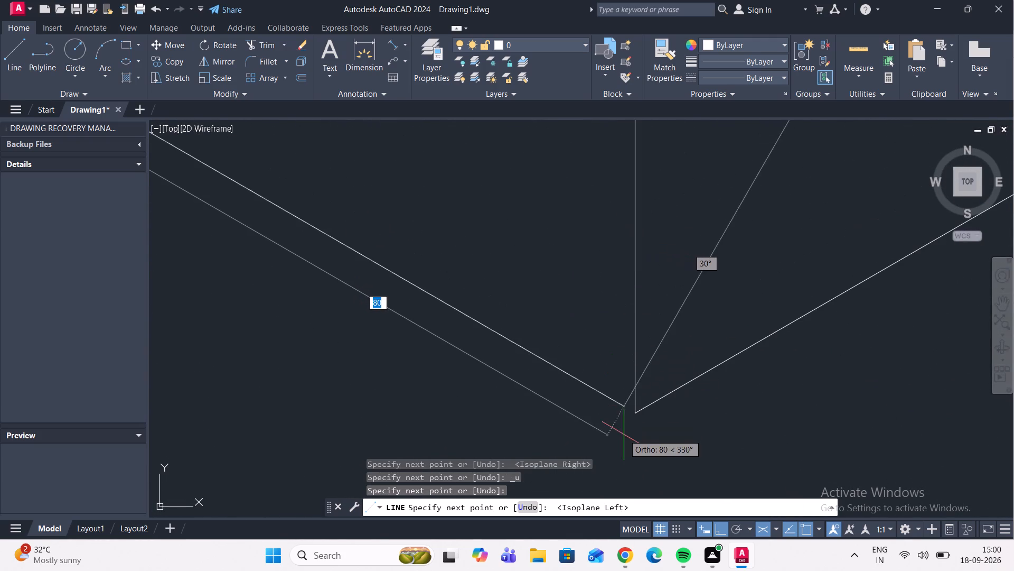
left_click(635, 412)
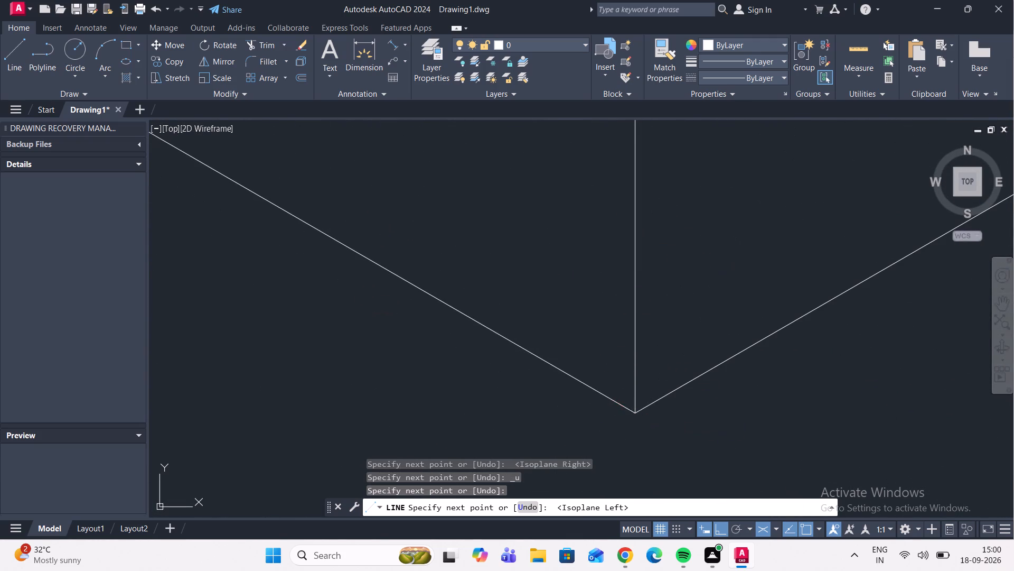
key("Escape")
Trim the two line ends overhanging the front face's far top corner.
scroll(675, 372, "down", 10)
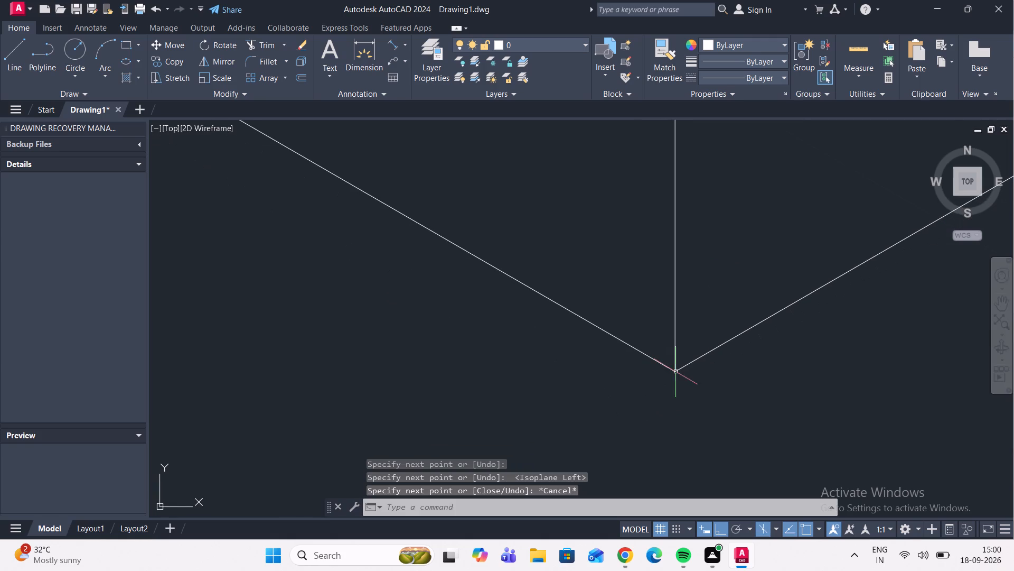
scroll(673, 378, "down", 4)
scroll(575, 289, "down", 9)
scroll(547, 257, "up", 2)
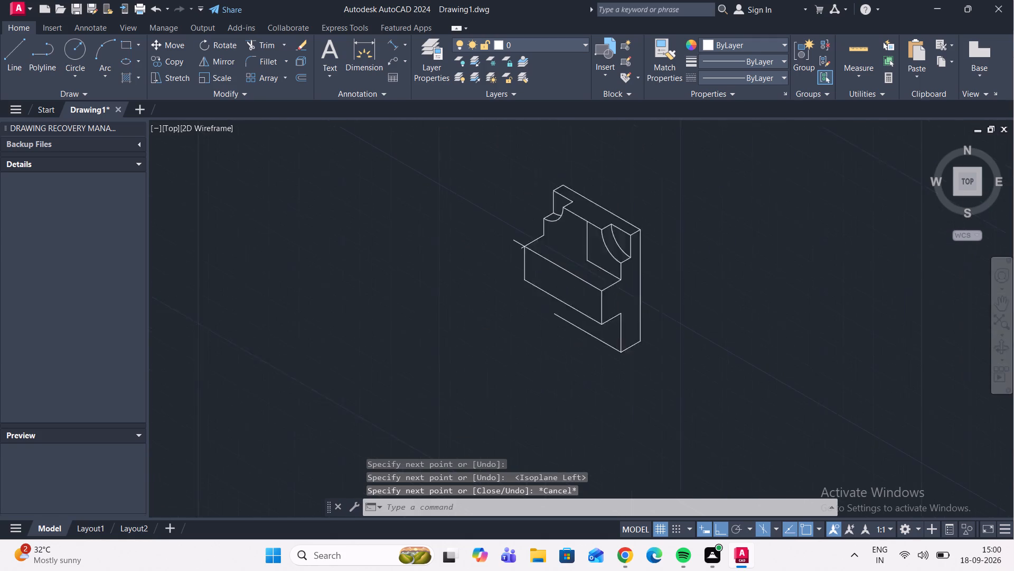
scroll(547, 257, "up", 1)
left_click(260, 45)
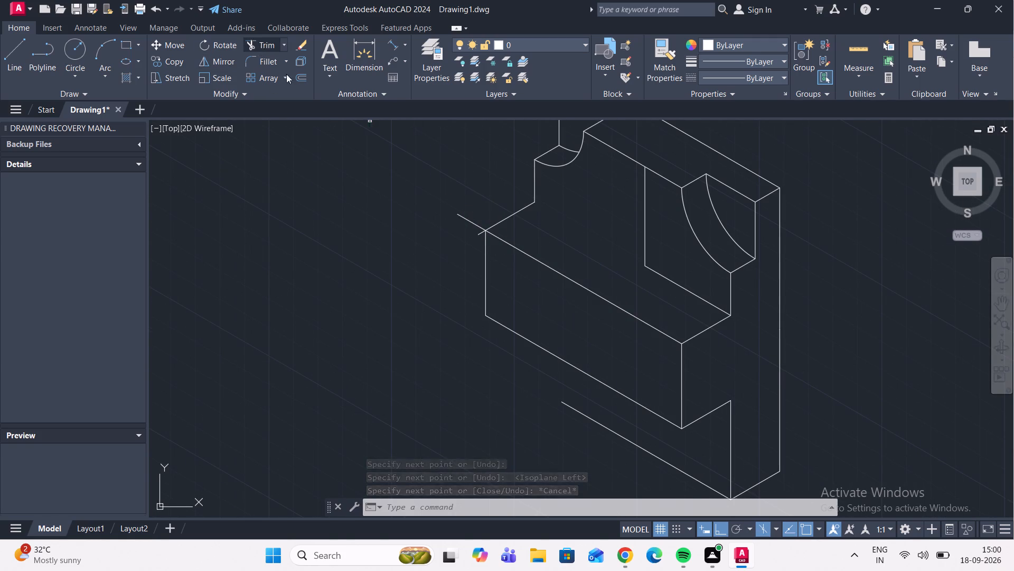
left_click(482, 233)
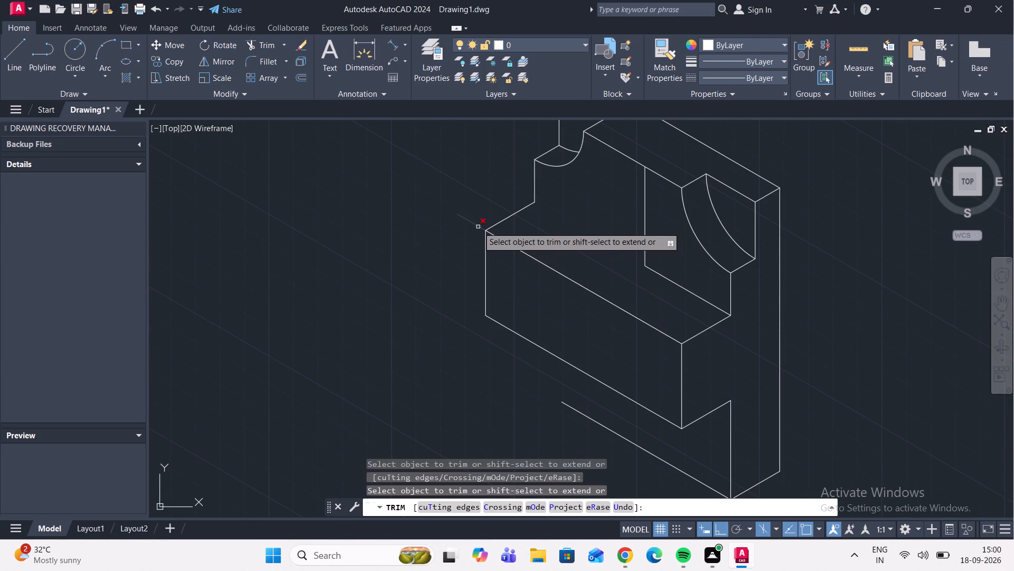
left_click(478, 226)
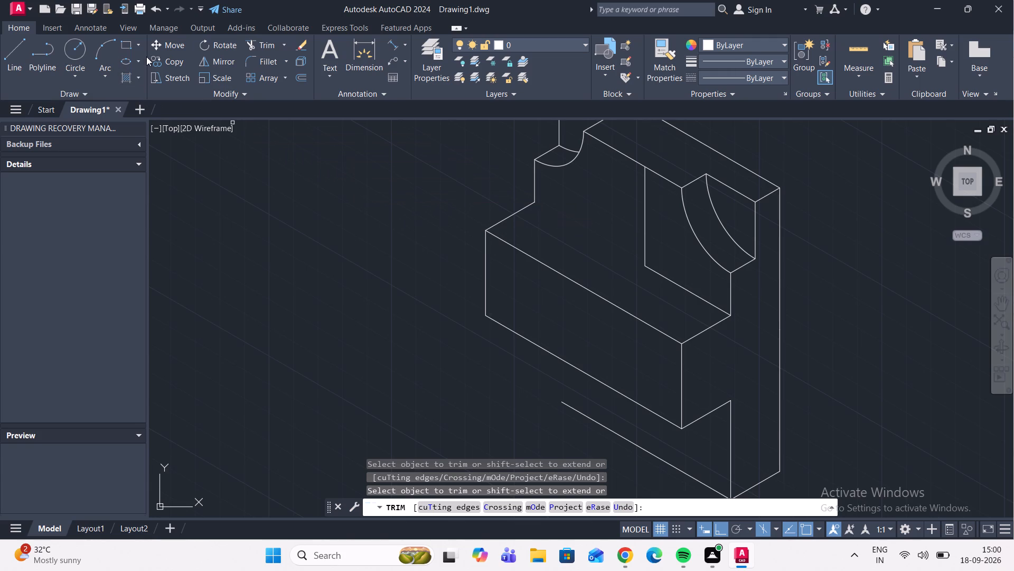
Draw a vertical line across the front face from the midpoint of its top edge to the midpoint of its bottom edge.
left_click(137, 61)
left_click(153, 105)
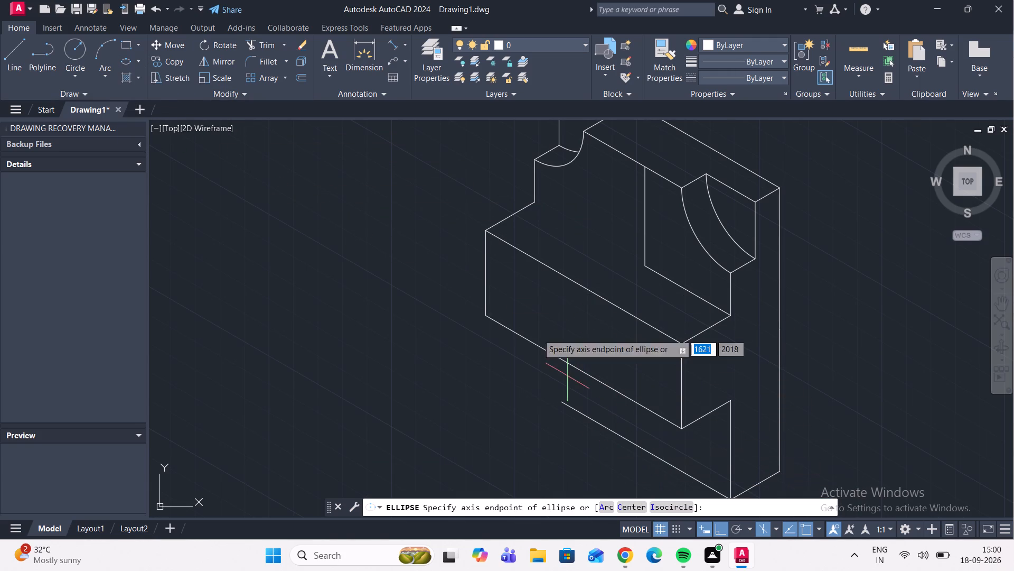
left_click(15, 56)
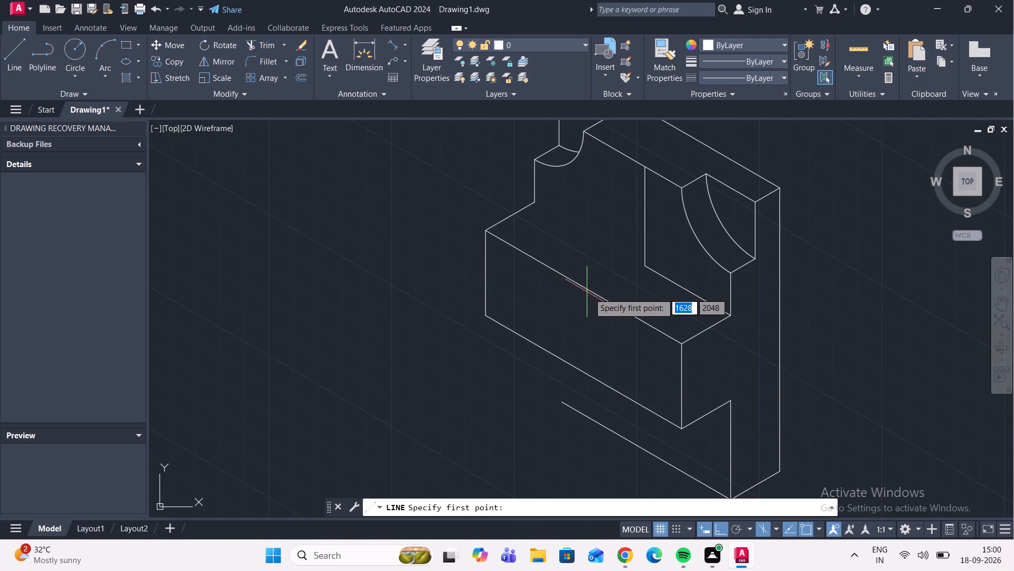
left_click(585, 284)
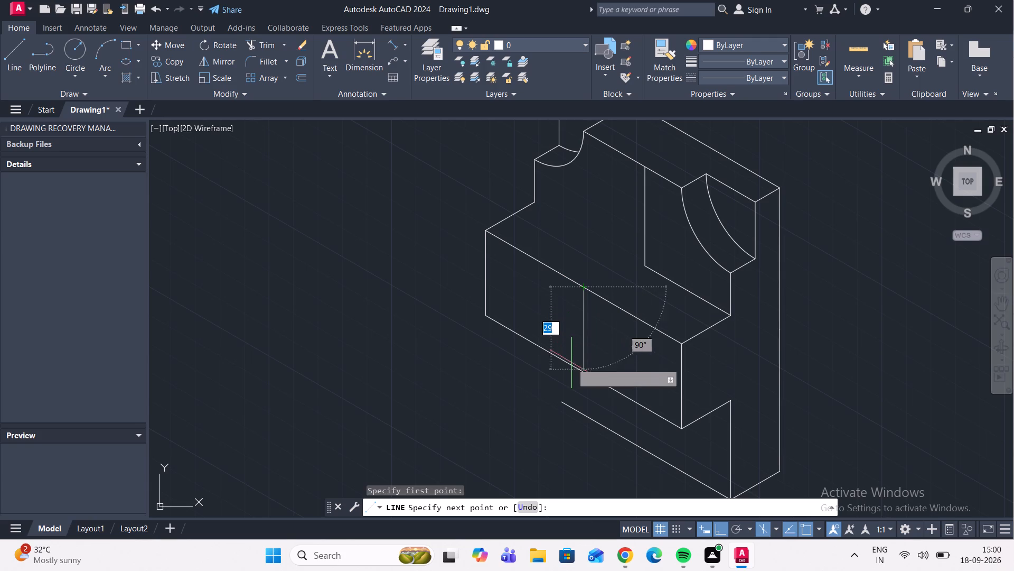
left_click(583, 370)
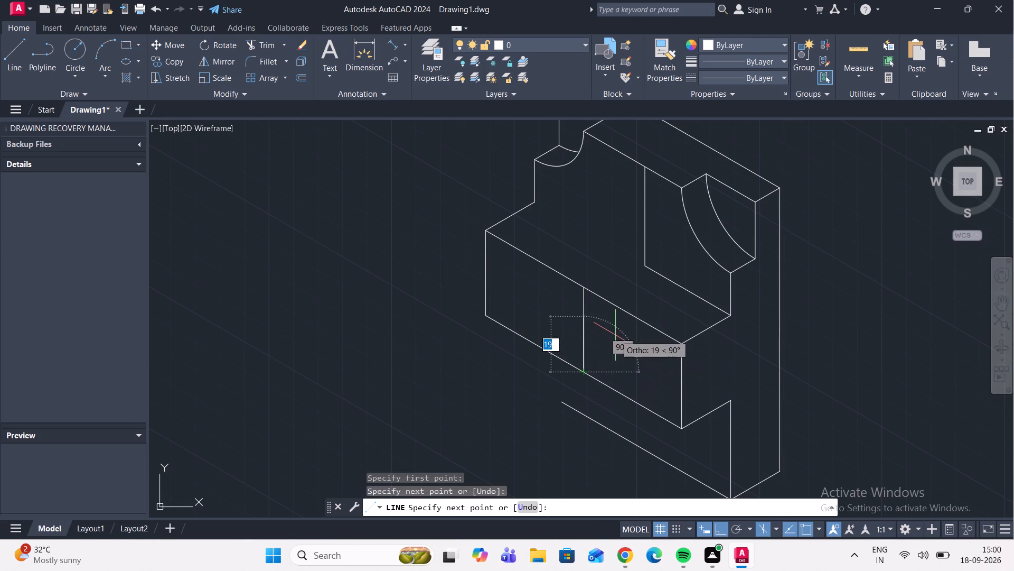
key("Escape")
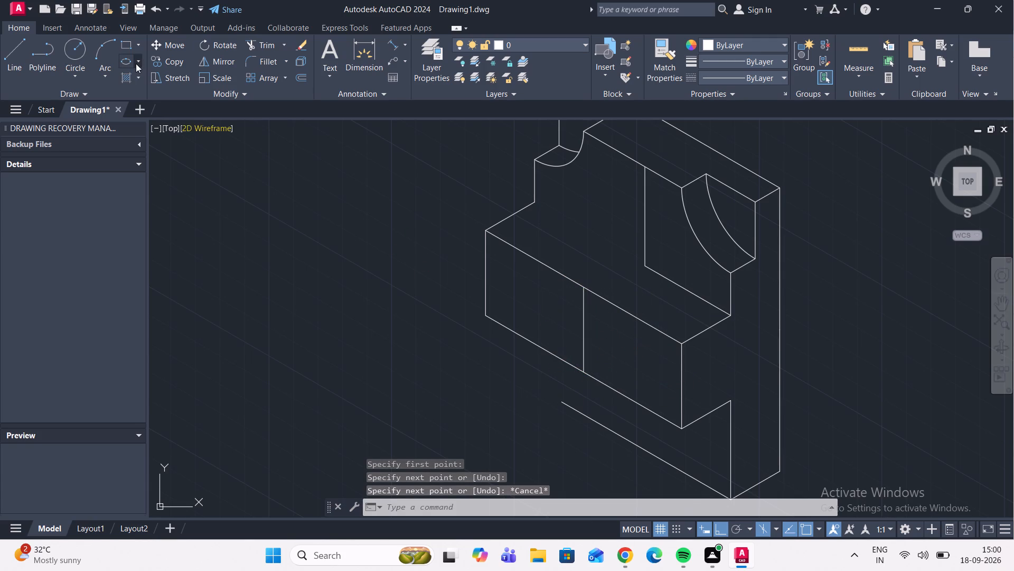
Draw a radius 20 isocircle on the front face, centred on the midpoint of the vertical centre line.
left_click(135, 62)
left_click(164, 112)
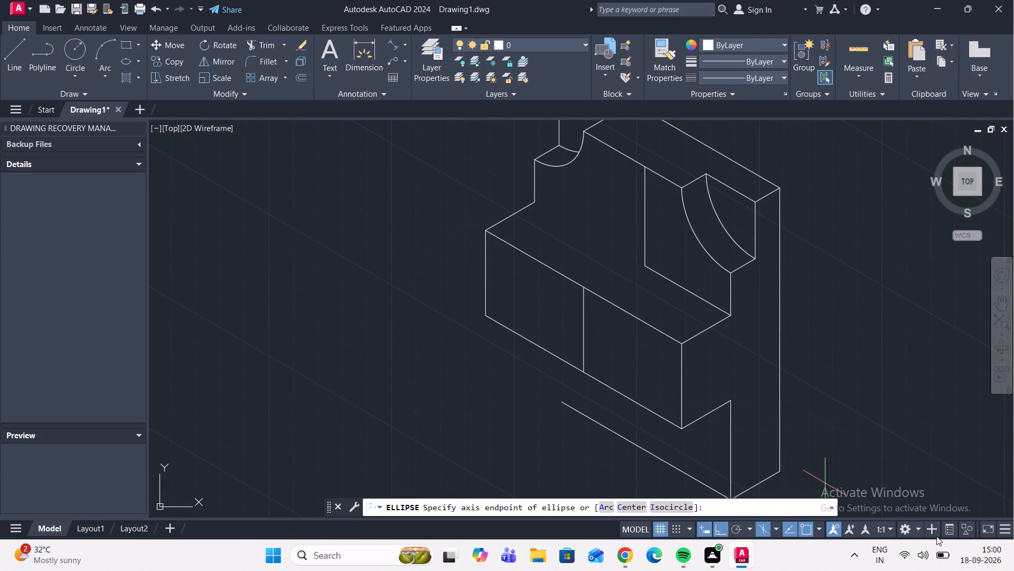
left_click(673, 506)
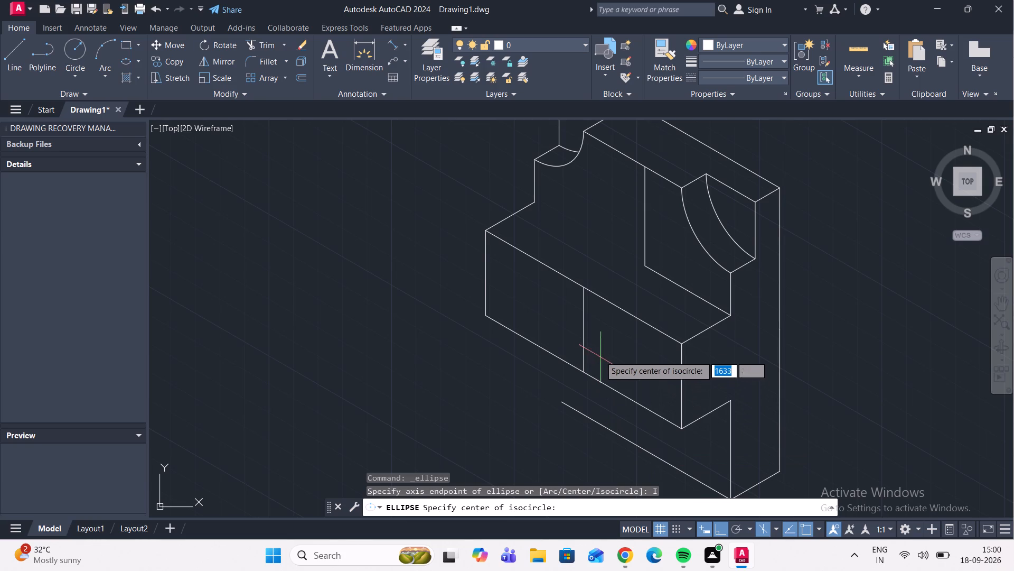
left_click(585, 327)
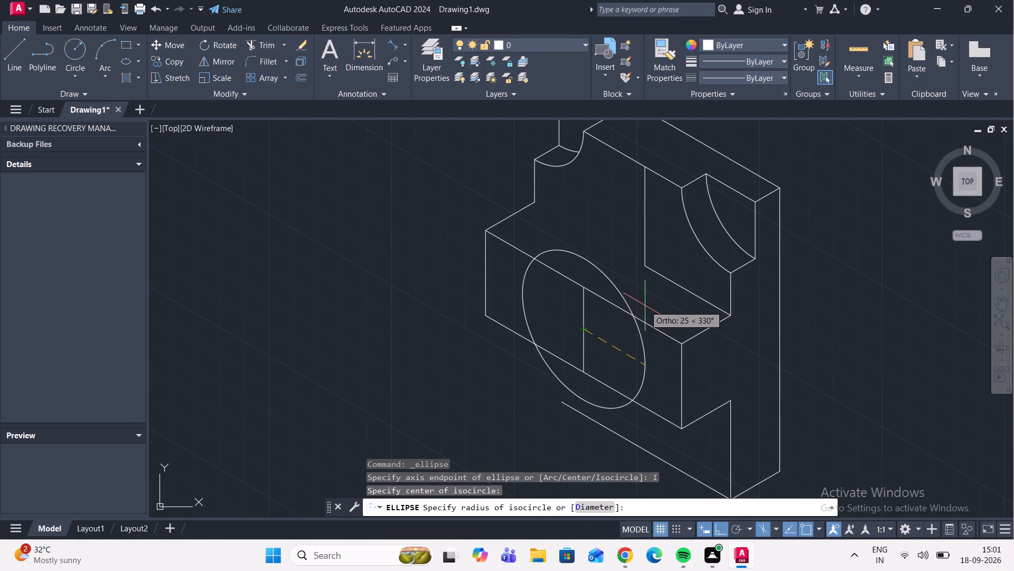
key("2")
key("0")
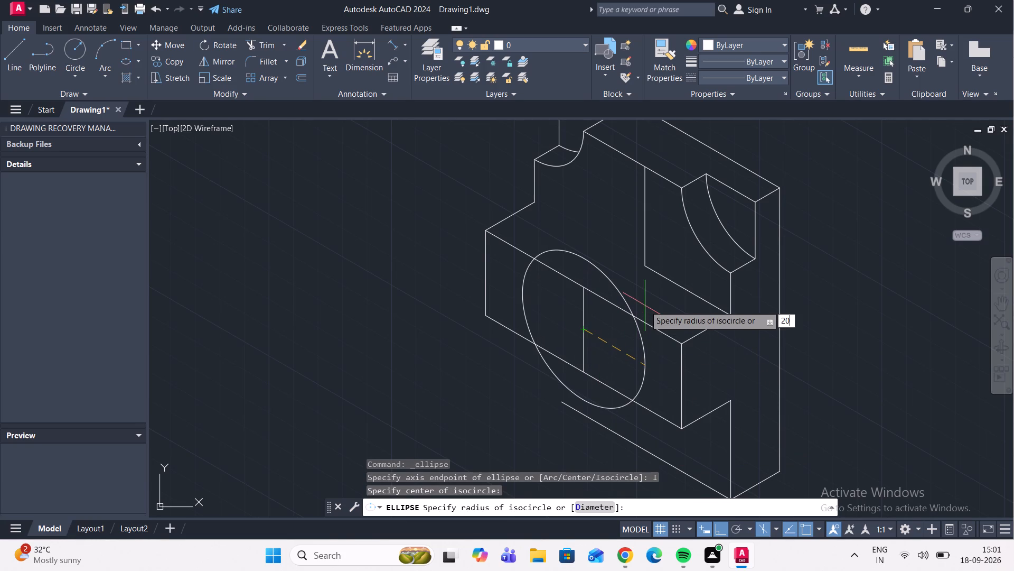
key("Return")
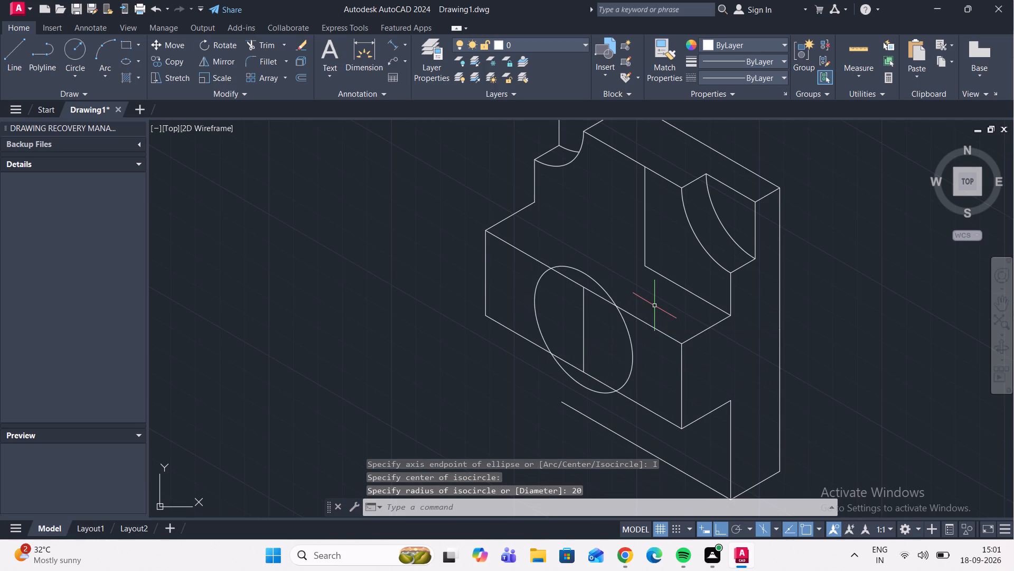
Copy the front-face isocircle 40 units outward at 210°, using its centre as the base point.
left_click(594, 278)
left_click(176, 63)
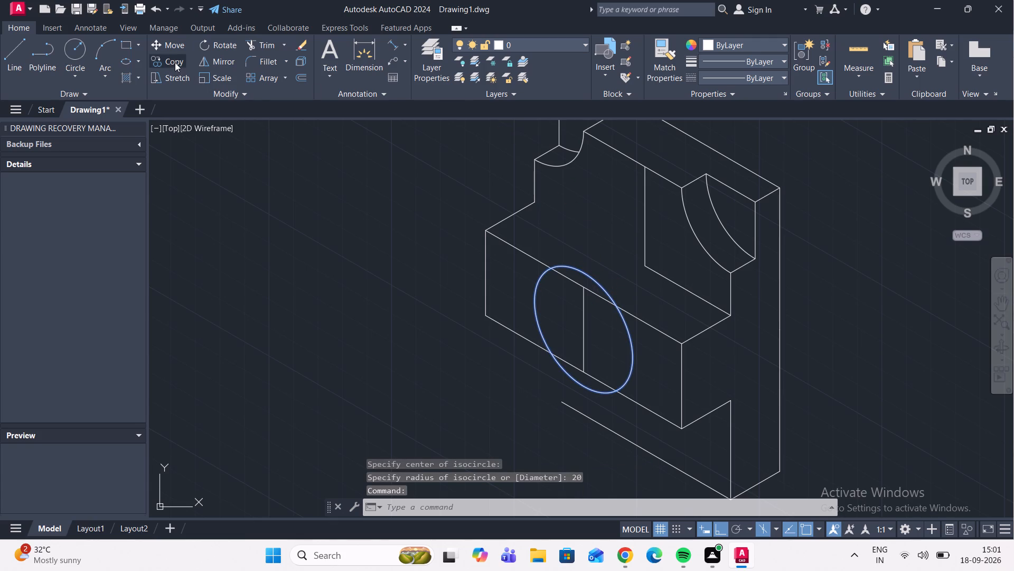
left_click(584, 331)
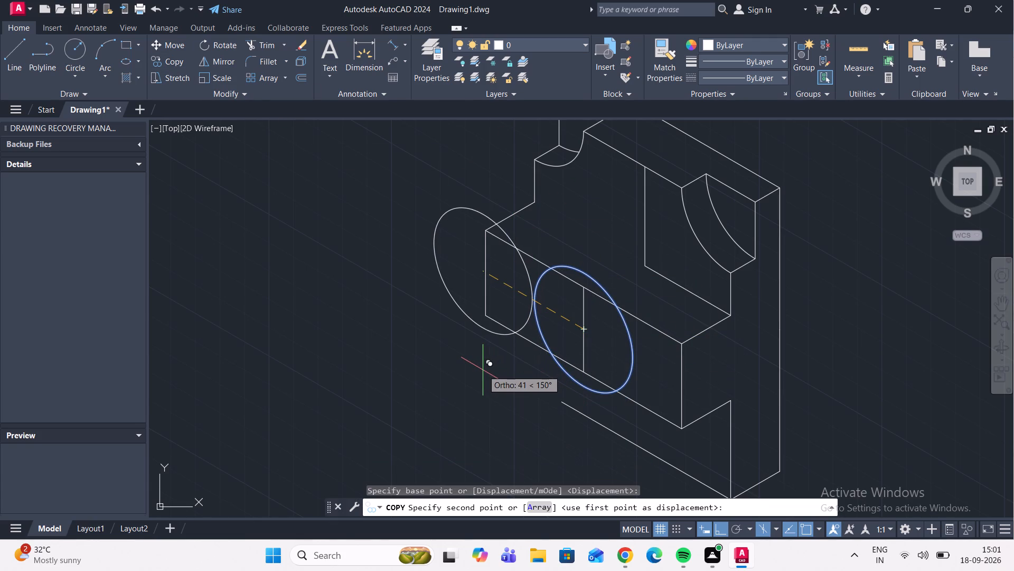
key("F5")
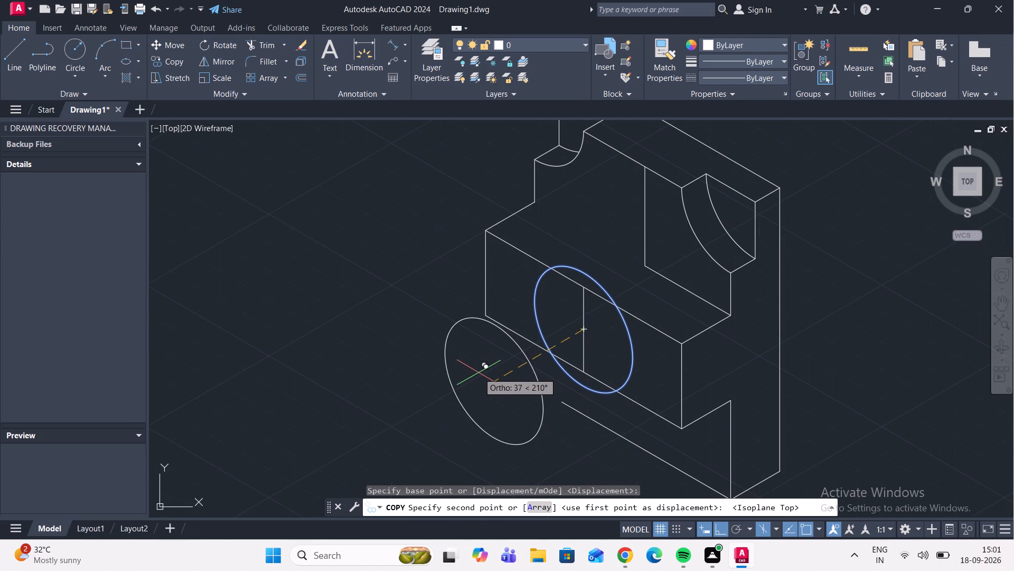
type("40")
key("Return")
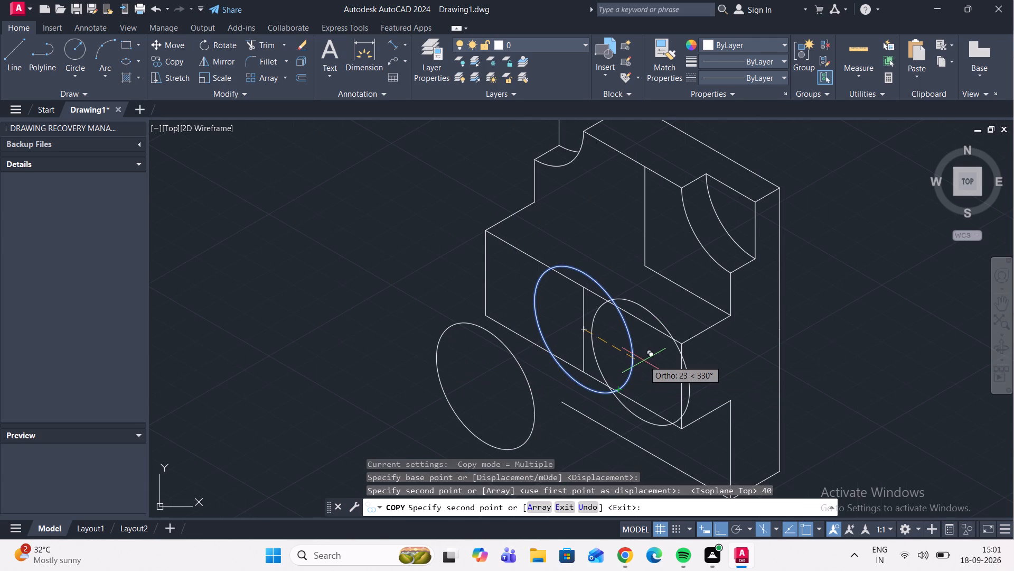
key("Escape")
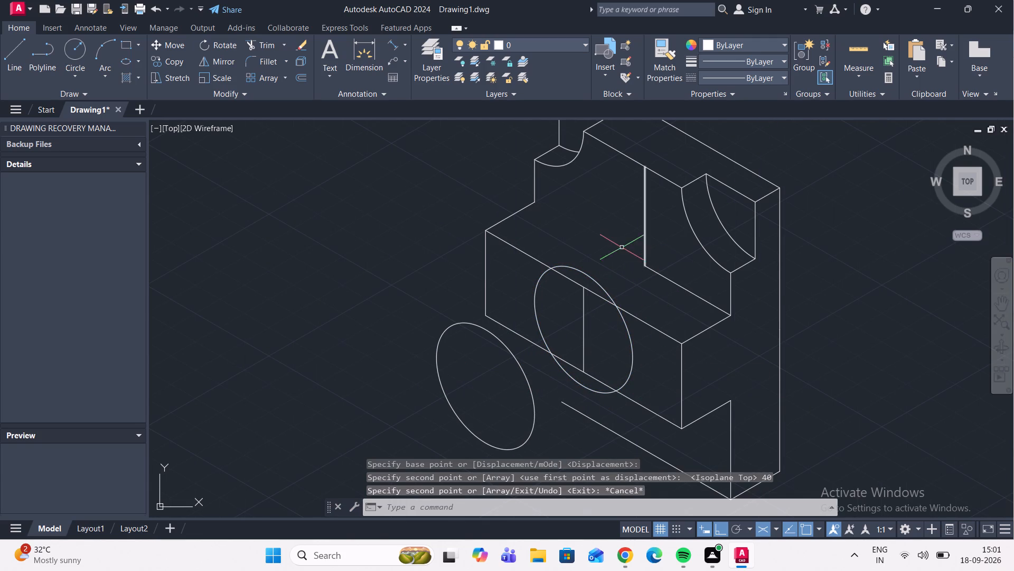
Draw a line 5 units at 150° from the upper block's vertical line's lower end, continuing about 63 units at 210° past the front face.
scroll(648, 268, "up", 2)
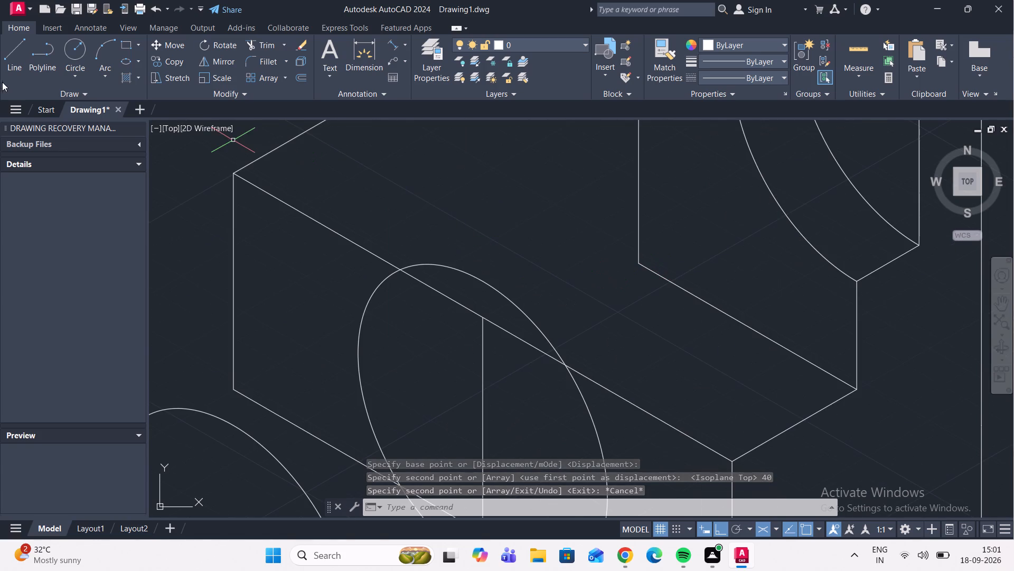
left_click(11, 58)
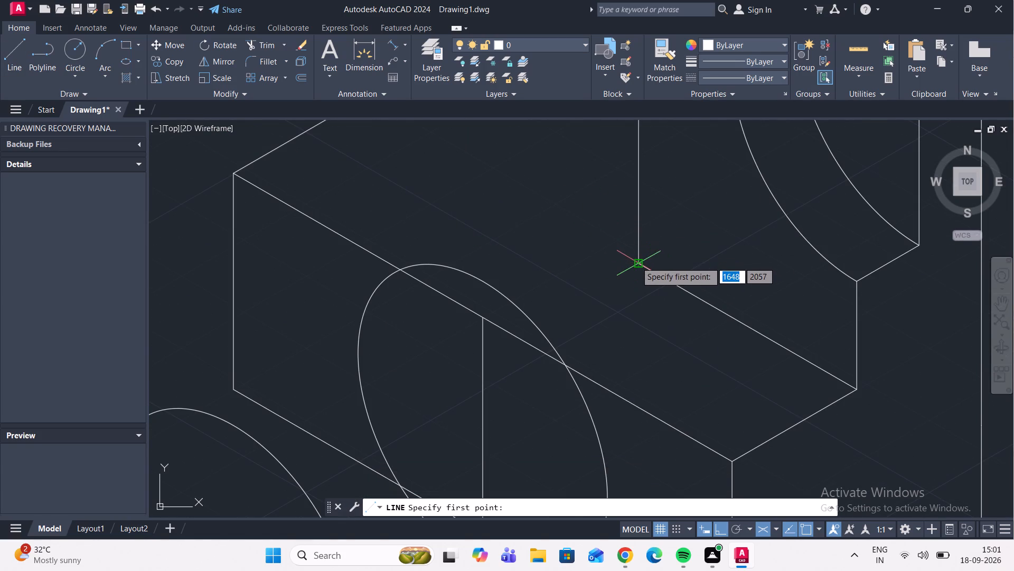
left_click(636, 262)
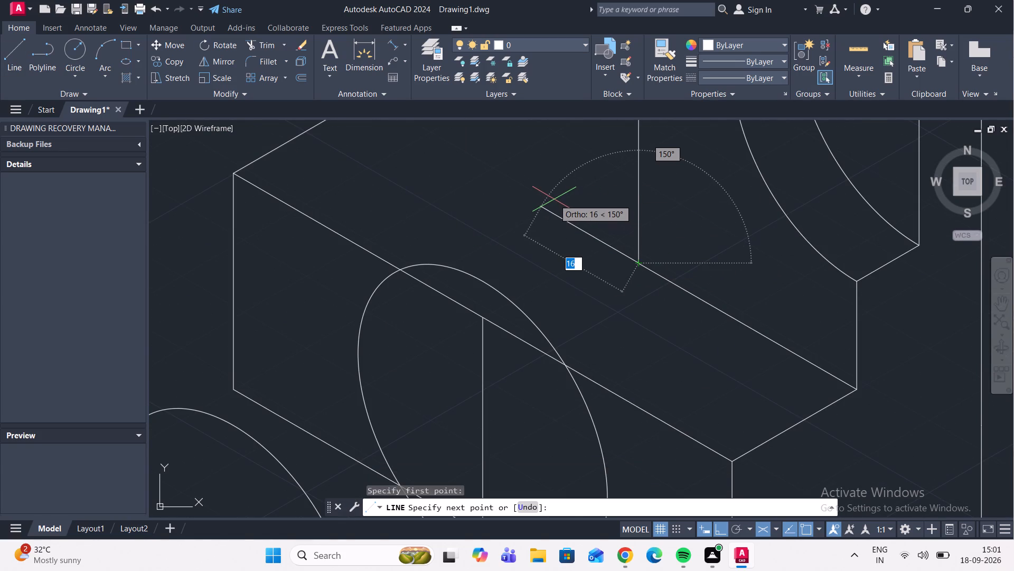
key("5")
key("Return")
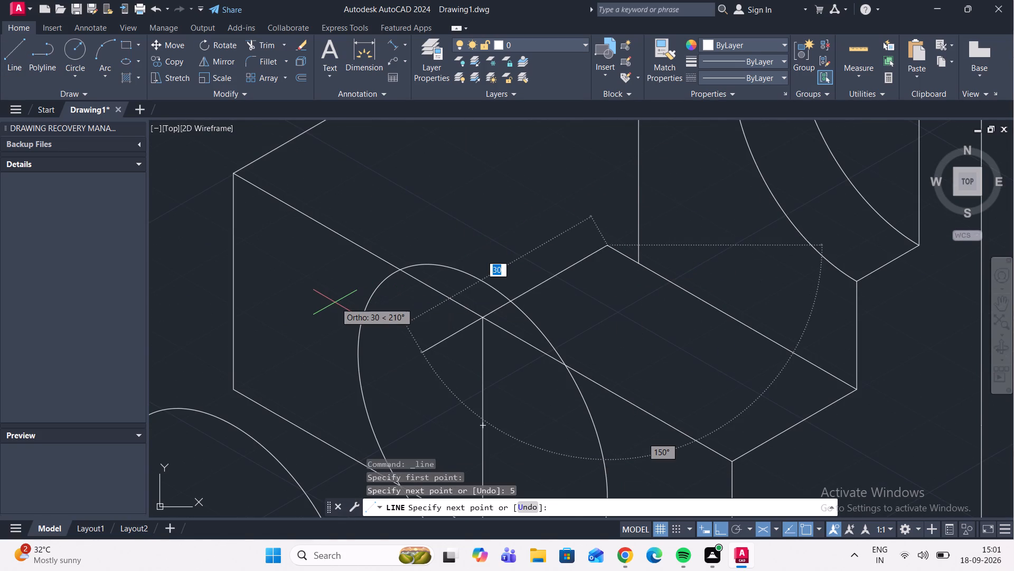
scroll(336, 301, "down", 3)
scroll(335, 327, "up", 3)
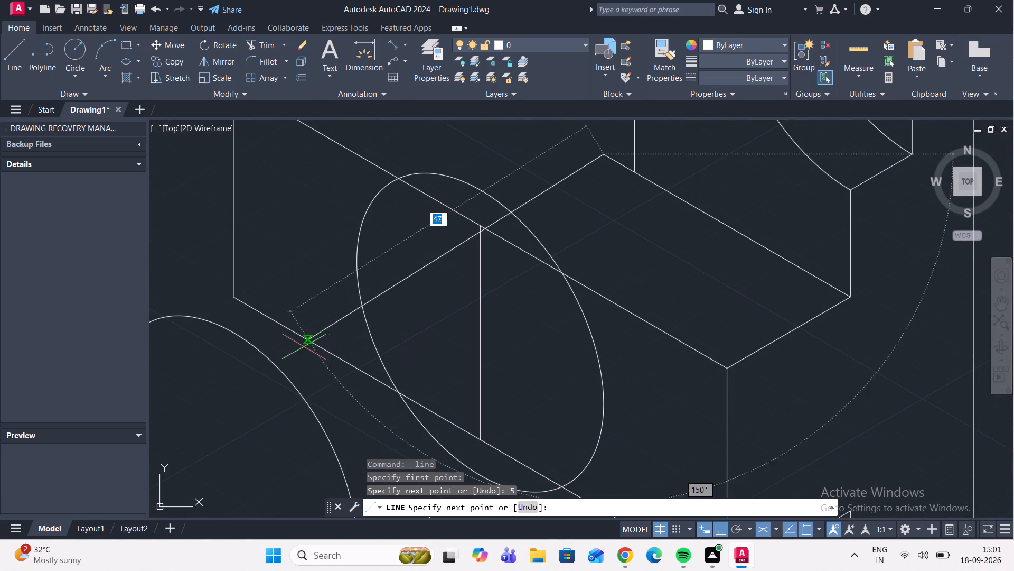
scroll(185, 376, "up", 2)
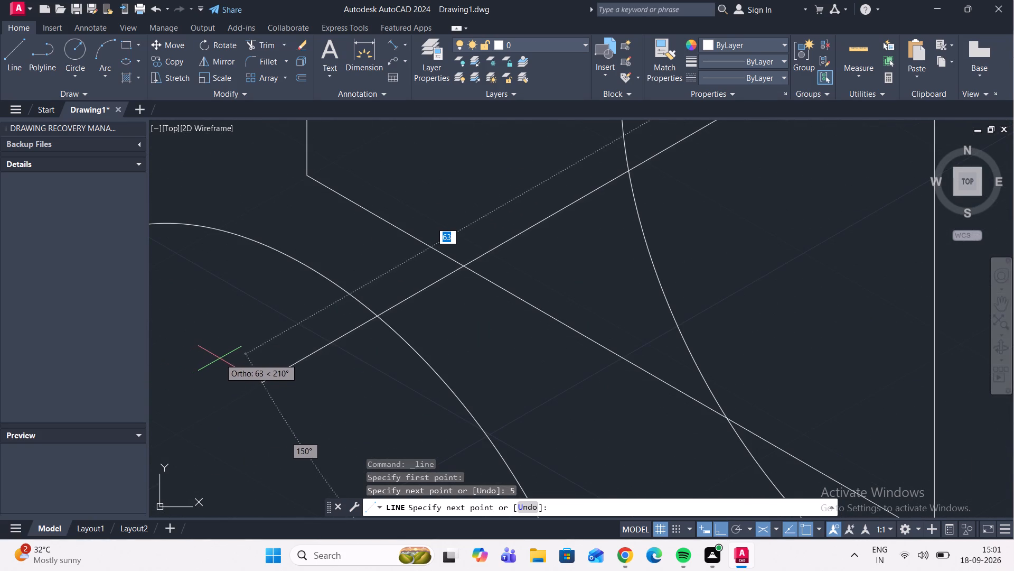
left_click(224, 358)
key("Escape")
Copy the long 210° line 10 units along 330°, using its upper end as the base point.
scroll(283, 324, "down", 2)
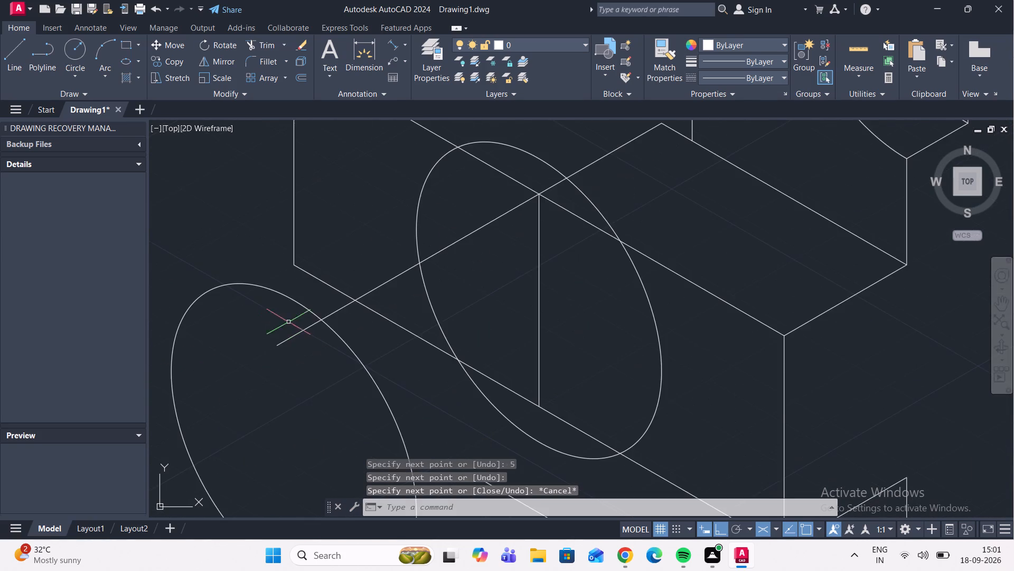
scroll(304, 326, "down", 2)
scroll(436, 266, "up", 2)
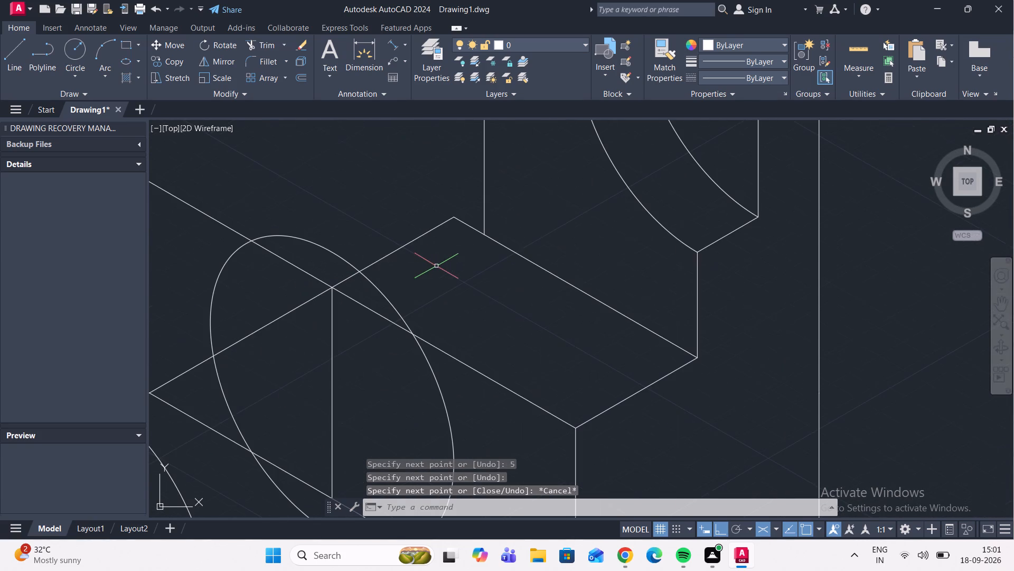
left_click(438, 264)
left_click(417, 233)
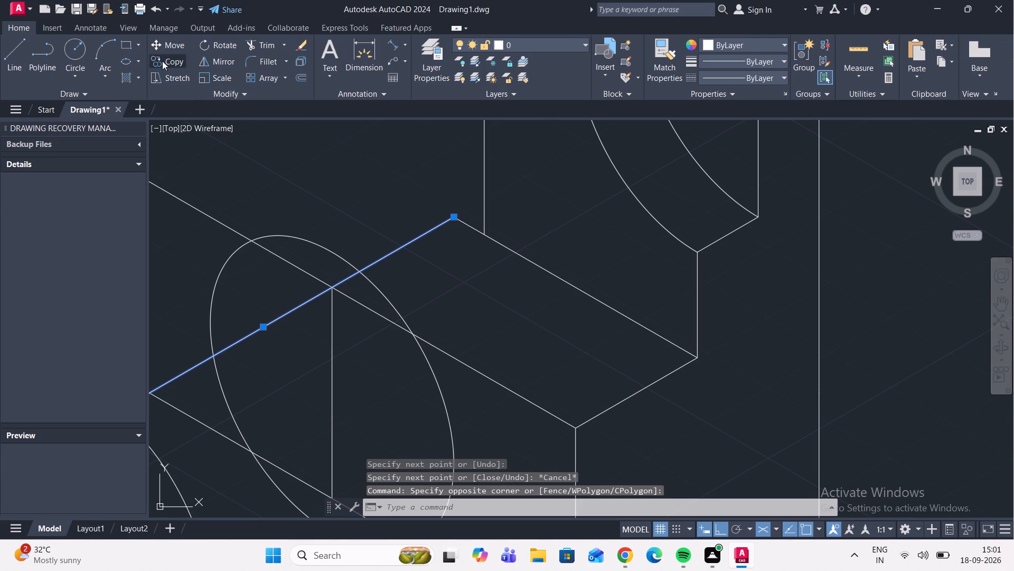
left_click(163, 60)
scroll(447, 209, "up", 2)
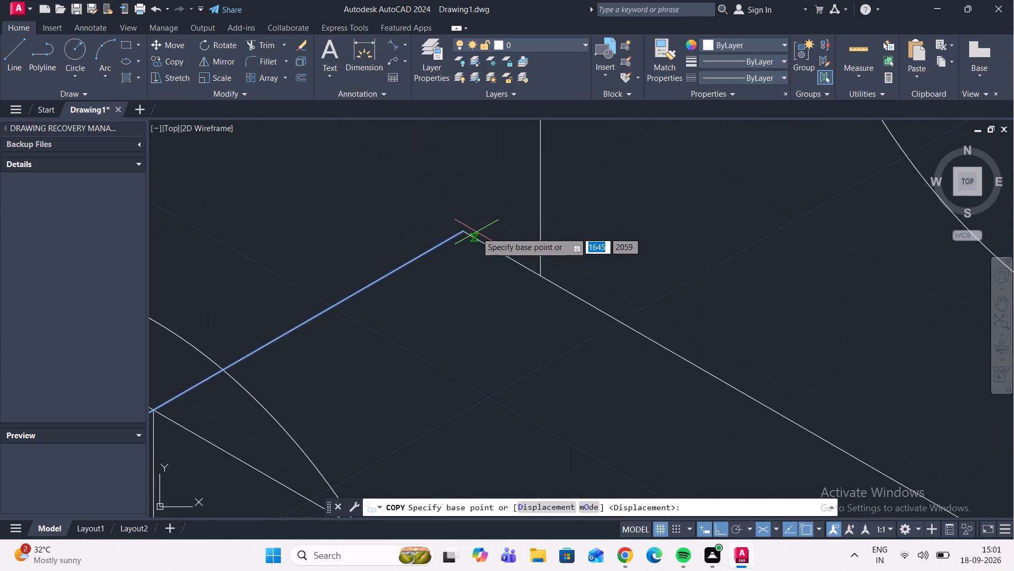
scroll(464, 231, "up", 2)
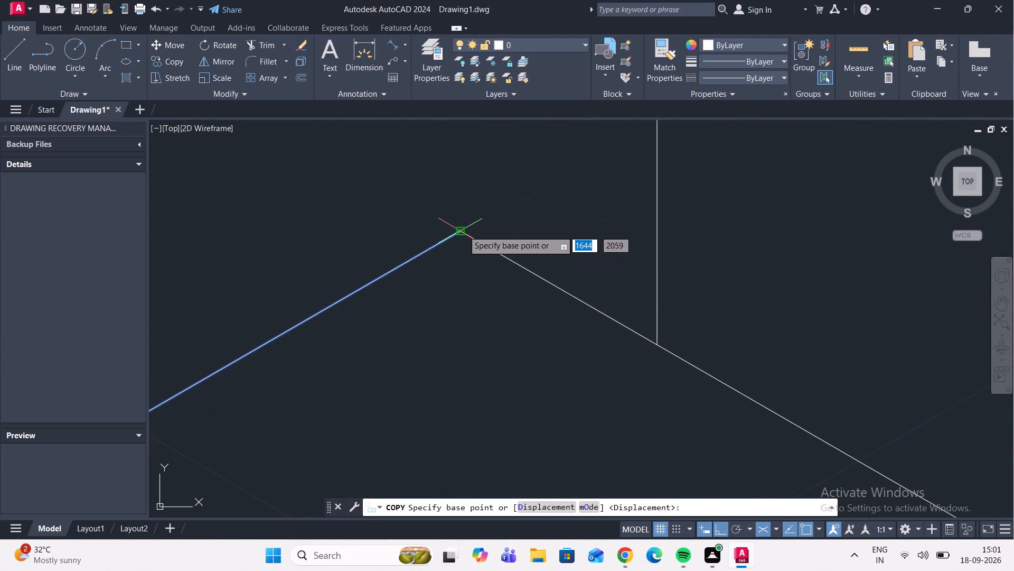
left_click(463, 230)
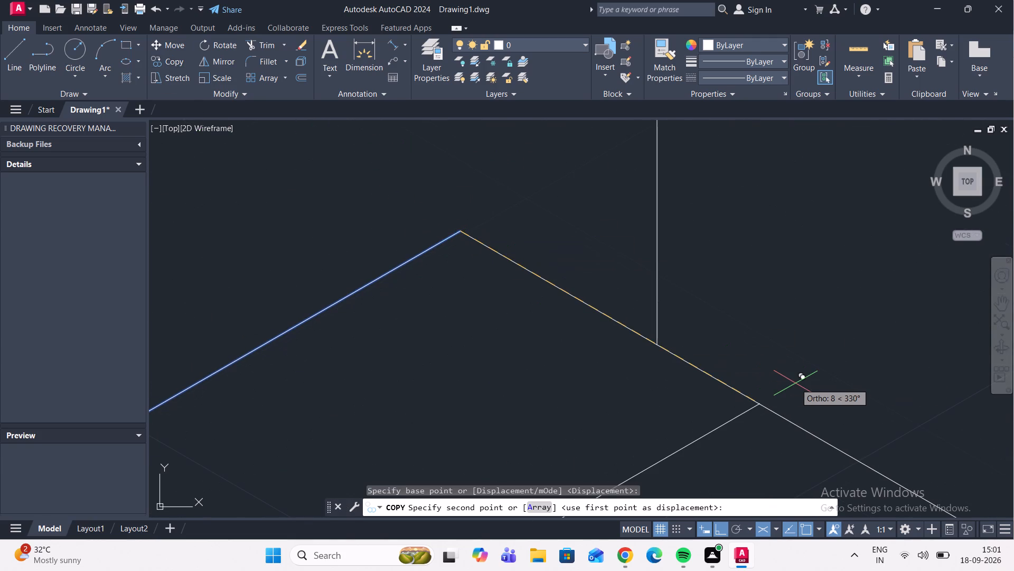
key("1")
key("0")
key("Return")
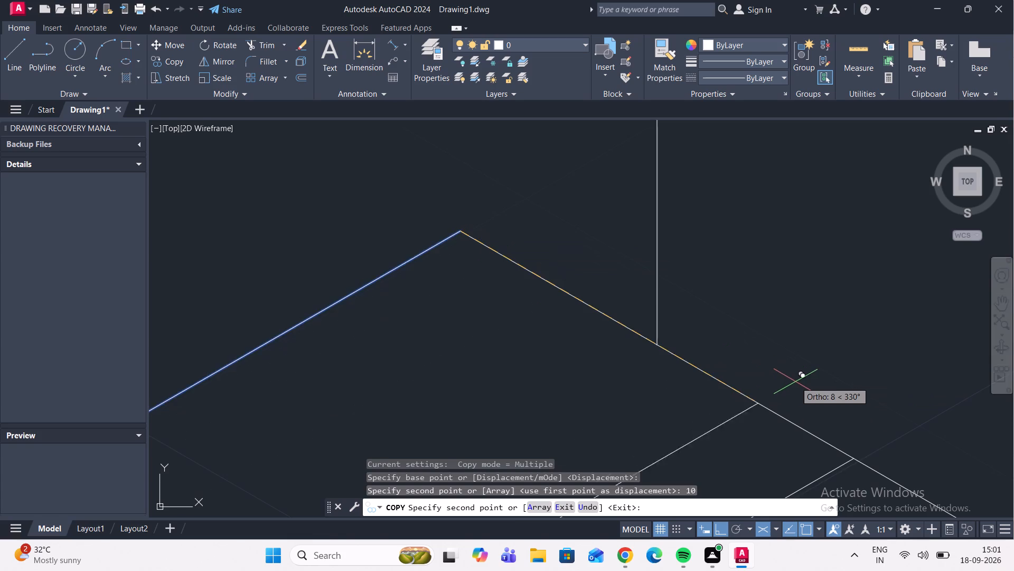
scroll(788, 343, "down", 4)
key("Escape")
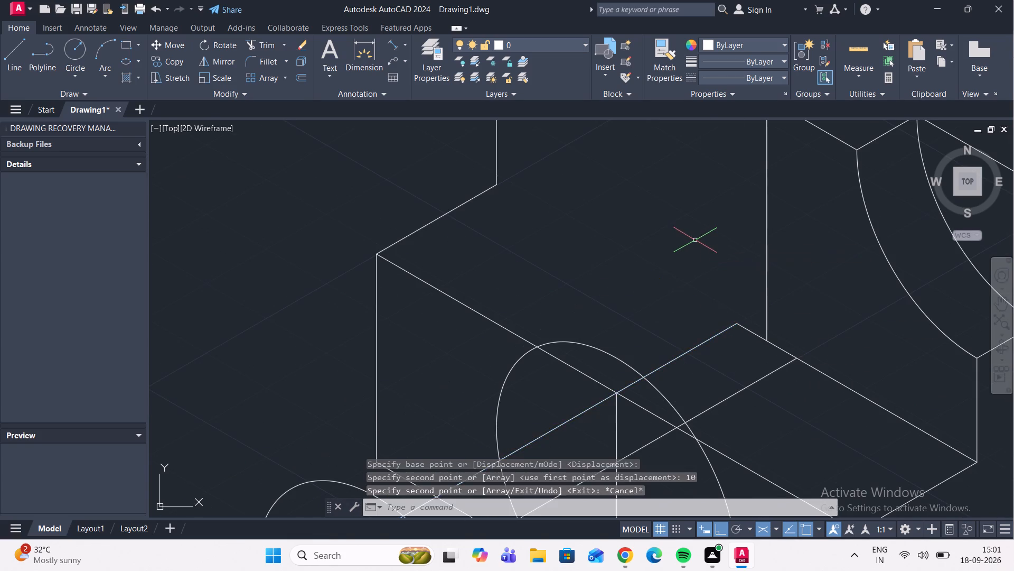
Copy the upper block's vertical line from its lower end to the upper ends of both parallel 210° lines.
scroll(699, 222, "down", 3)
scroll(680, 235, "up", 1)
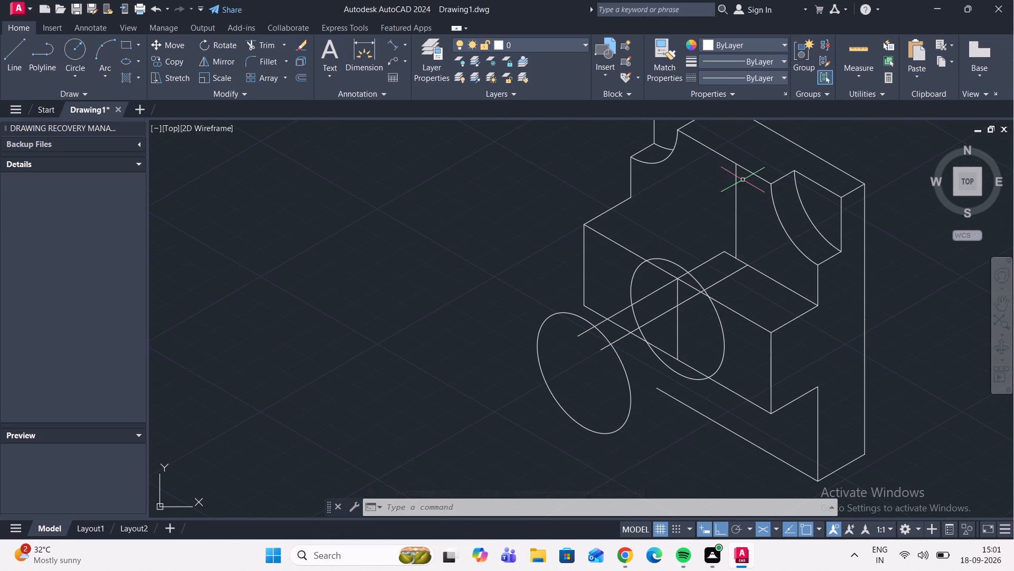
middle_click_drag(751, 184, 750, 211)
scroll(731, 256, "up", 2)
left_click(751, 264)
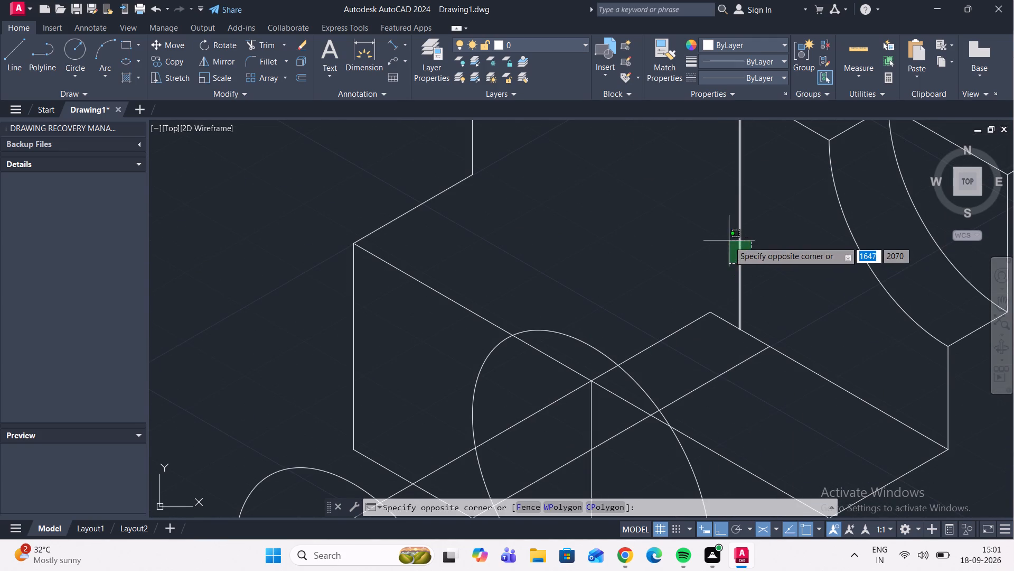
left_click(728, 241)
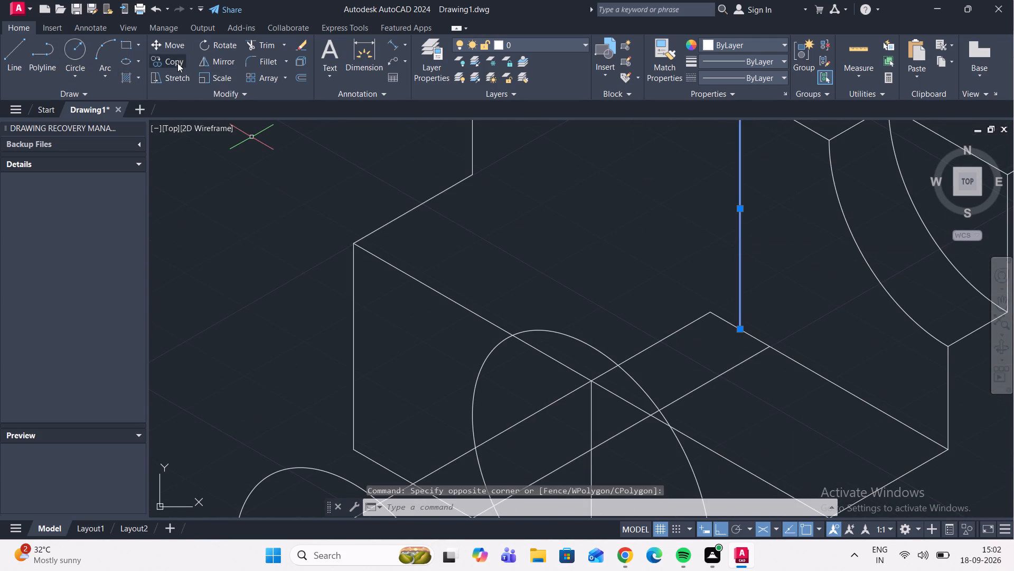
left_click(177, 63)
scroll(697, 311, "up", 3)
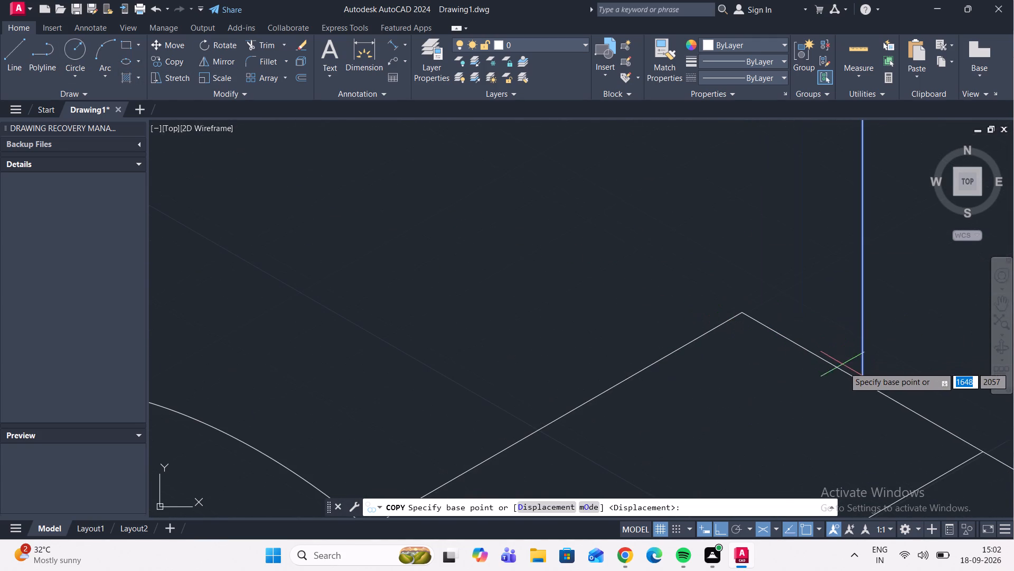
left_click(863, 379)
scroll(864, 300, "down", 4)
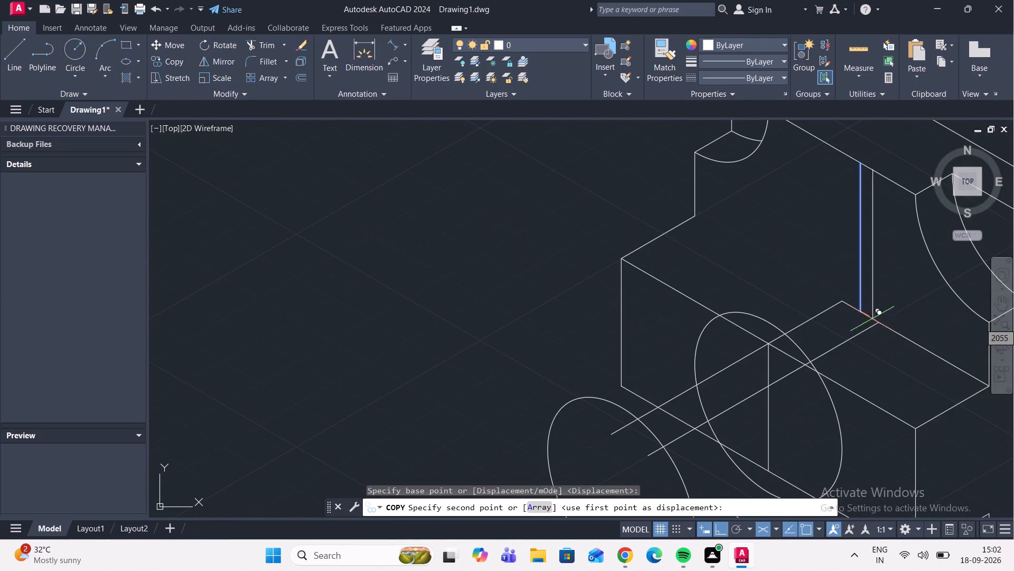
scroll(873, 305, "up", 5)
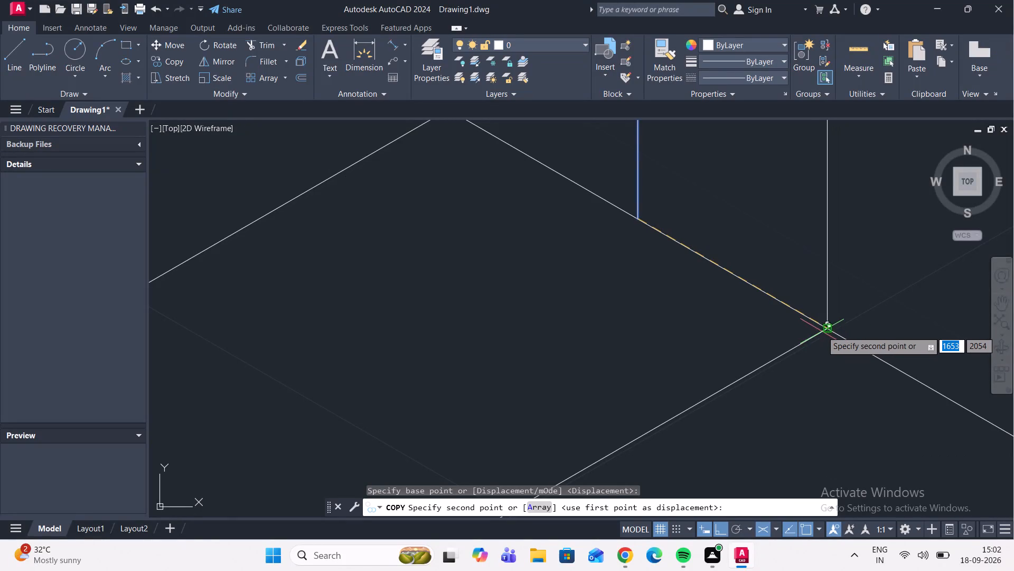
left_click(825, 328)
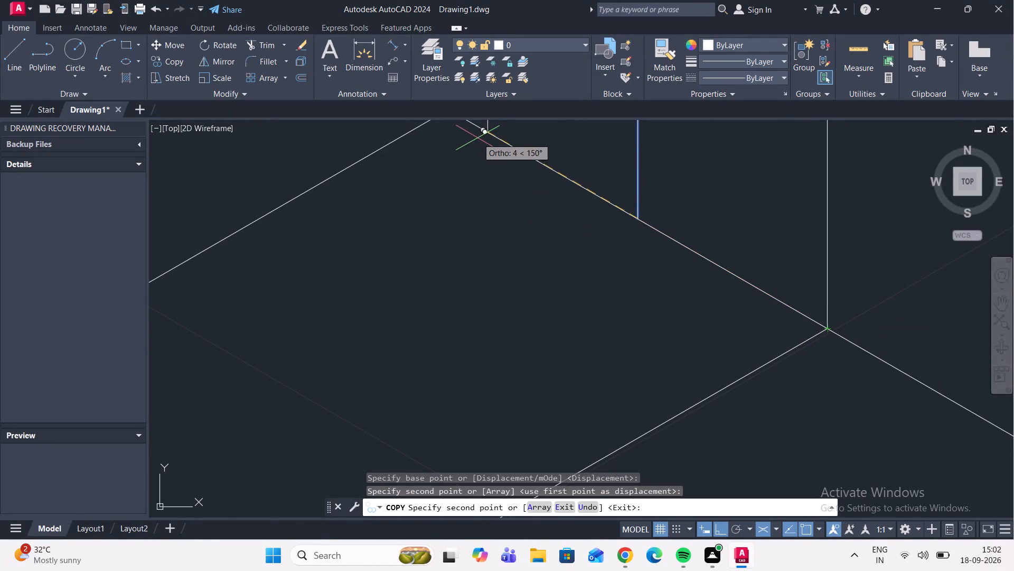
scroll(485, 158, "down", 3)
middle_click_drag(496, 188, 526, 263)
scroll(522, 237, "up", 2)
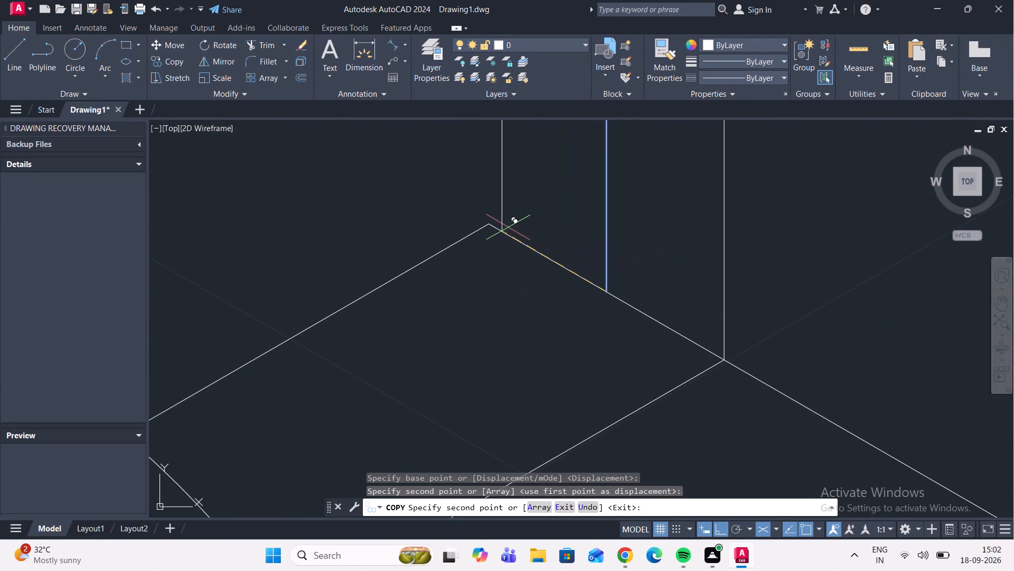
left_click(485, 224)
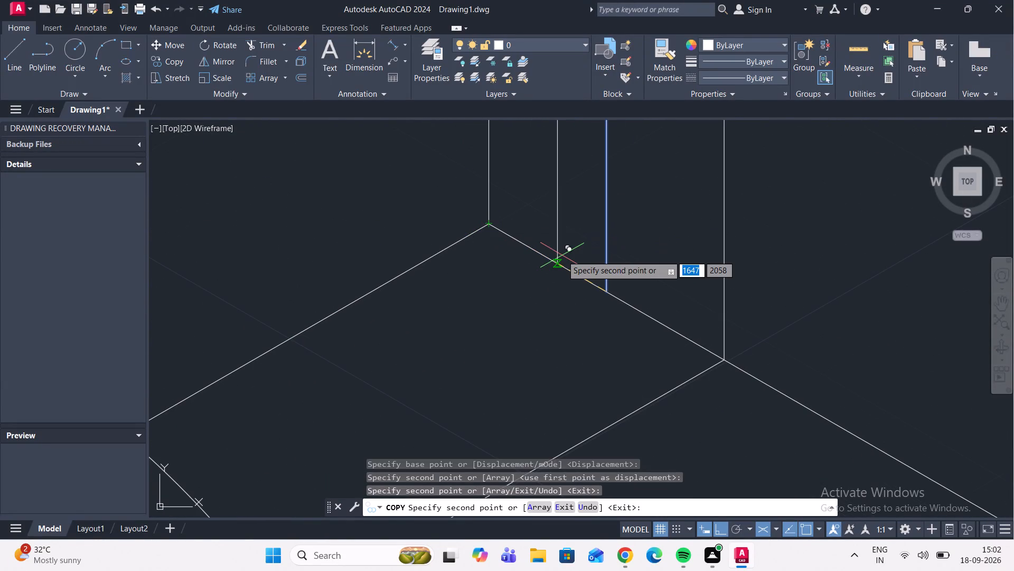
key("Escape")
Draw a line from the near vertical copy's top end to the crossing of the outer isocircle and the copied 210° line.
scroll(562, 247, "down", 6)
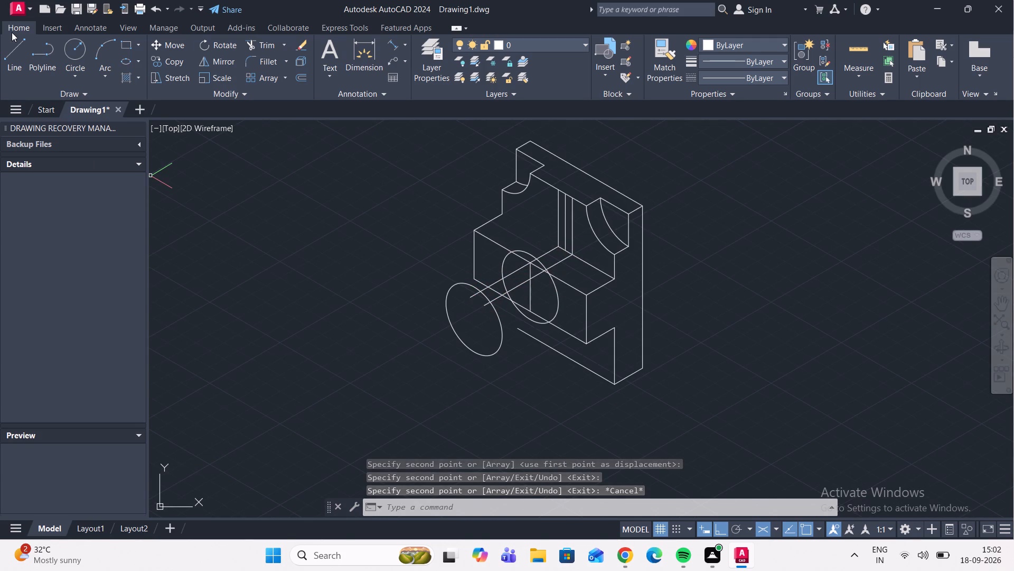
left_click(13, 59)
scroll(573, 197, "up", 3)
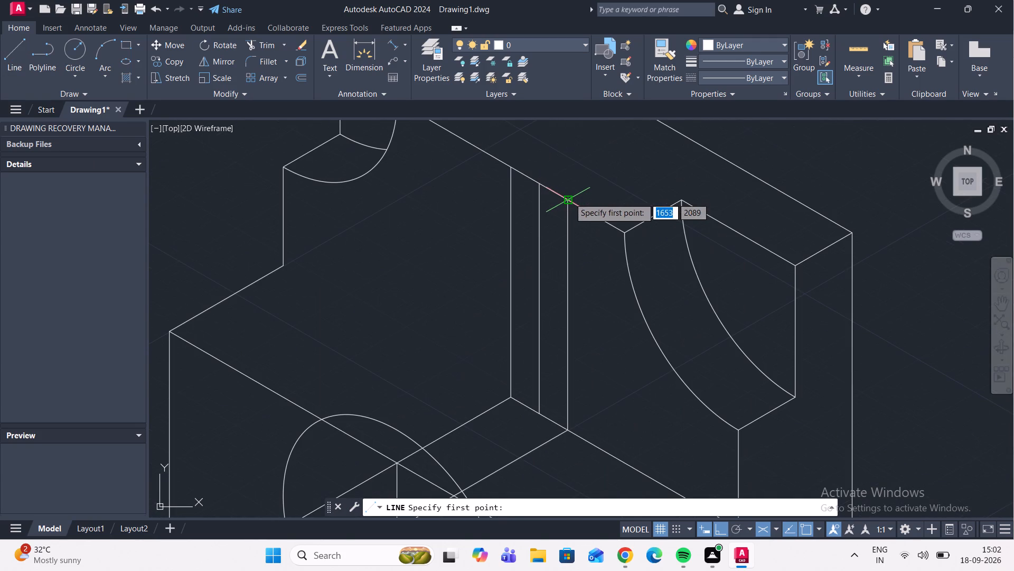
left_click(569, 198)
scroll(505, 220, "down", 4)
scroll(445, 312, "up", 4)
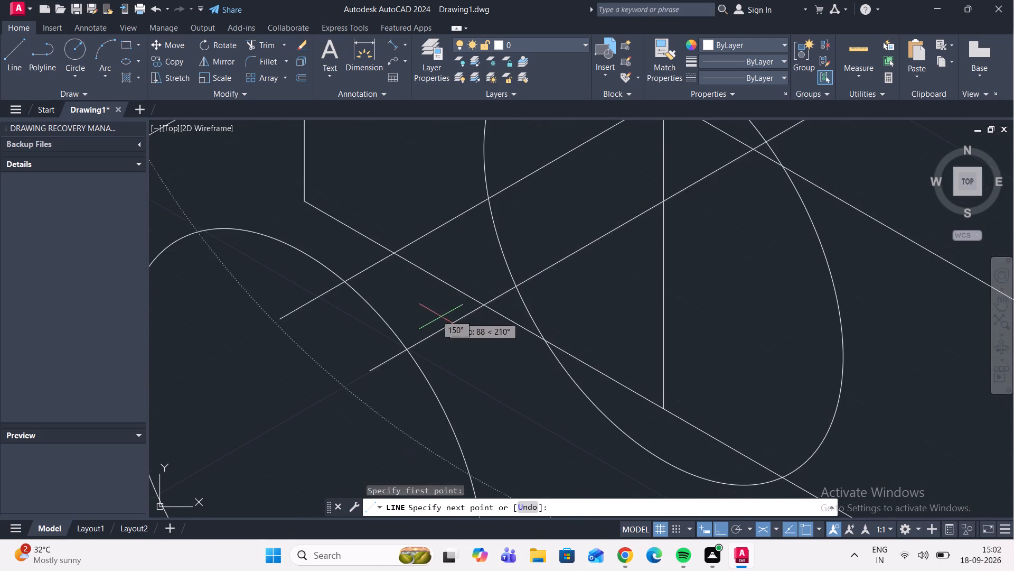
left_click(409, 348)
key("Escape")
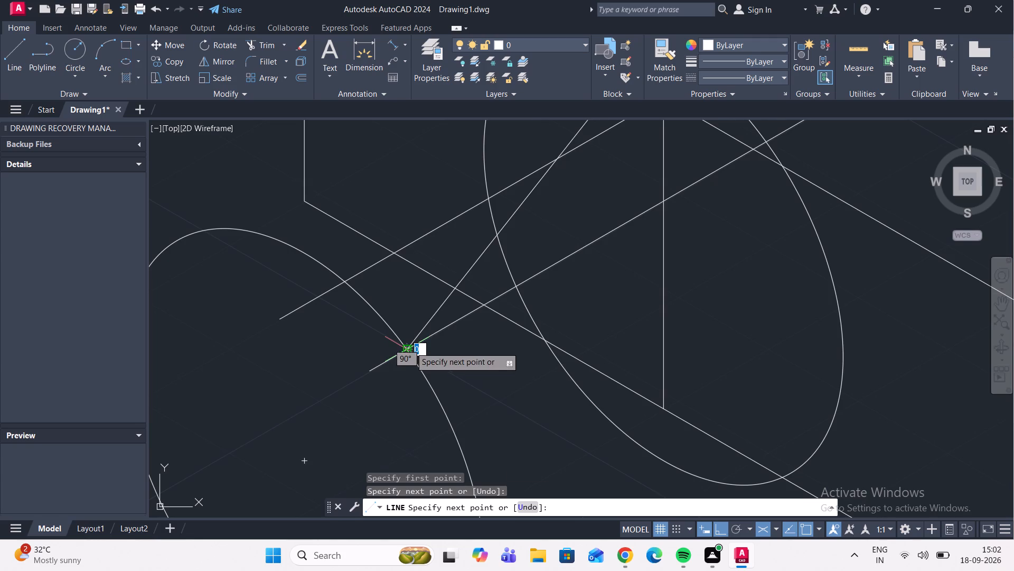
Draw a line from the crossing of the outer isocircle and the far 210° line to the far vertical copy's top end.
scroll(482, 270, "down", 3)
scroll(481, 236, "up", 1)
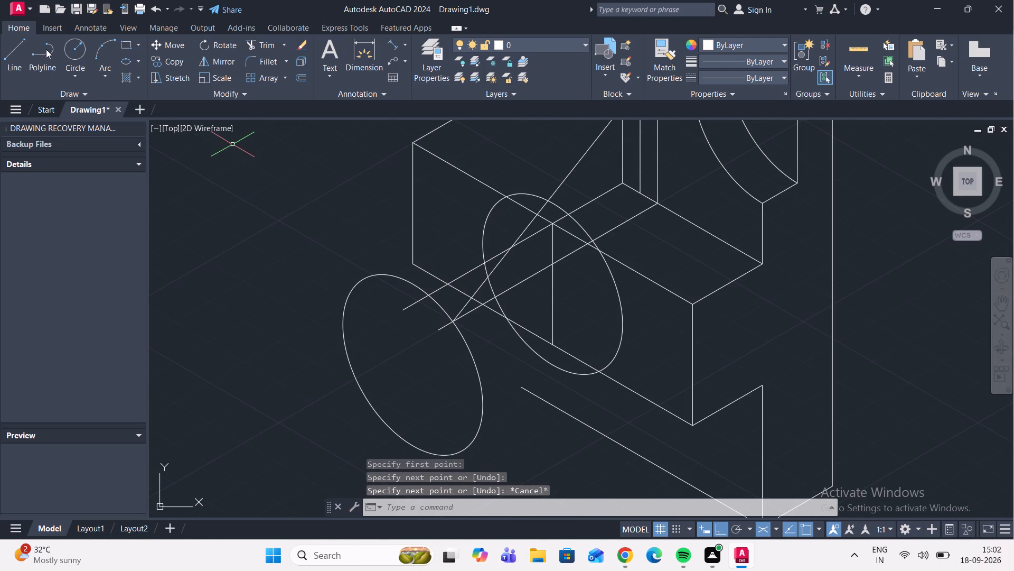
left_click(1, 58)
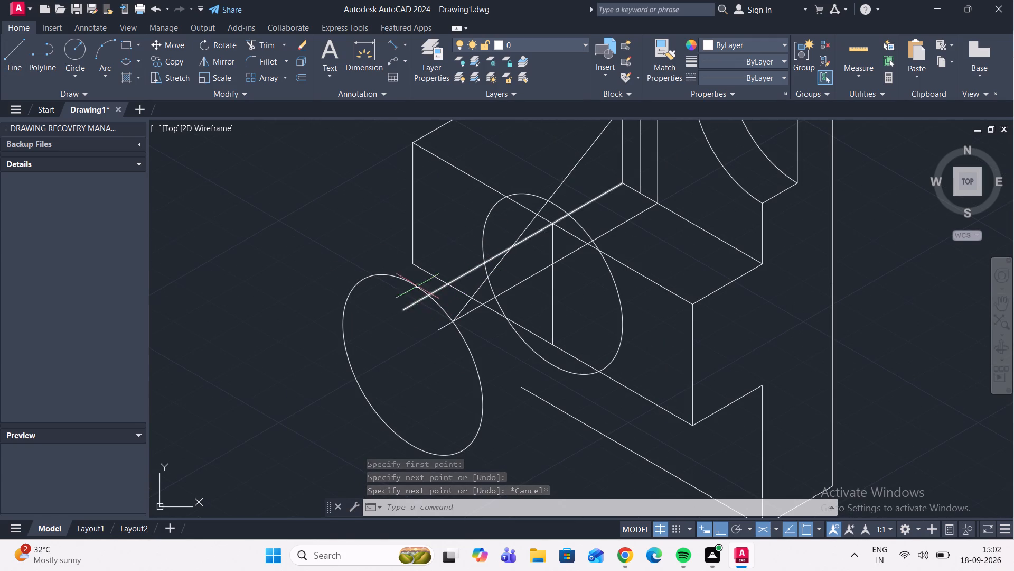
left_click(12, 50)
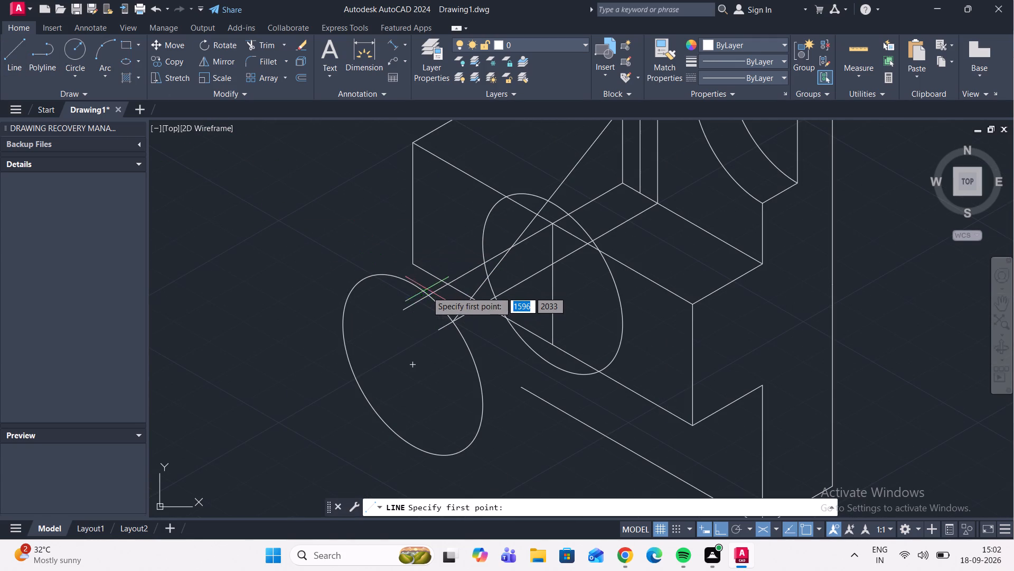
left_click(427, 296)
scroll(614, 155, "down", 3)
middle_click_drag(600, 141, 562, 227)
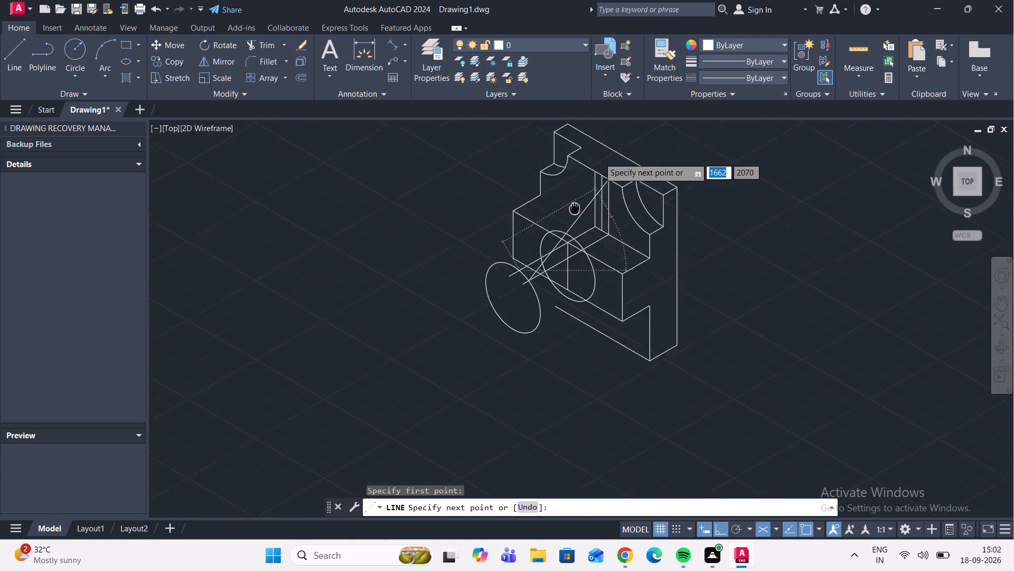
middle_click_drag(562, 227, 508, 310)
scroll(504, 306, "up", 4)
middle_click_drag(556, 257, 512, 348)
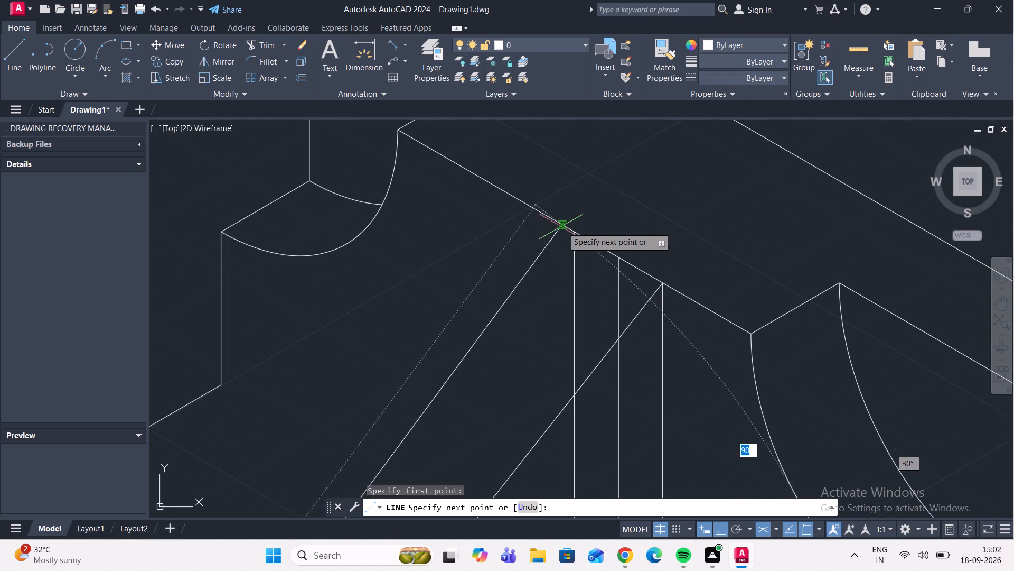
left_click(576, 233)
key("Escape")
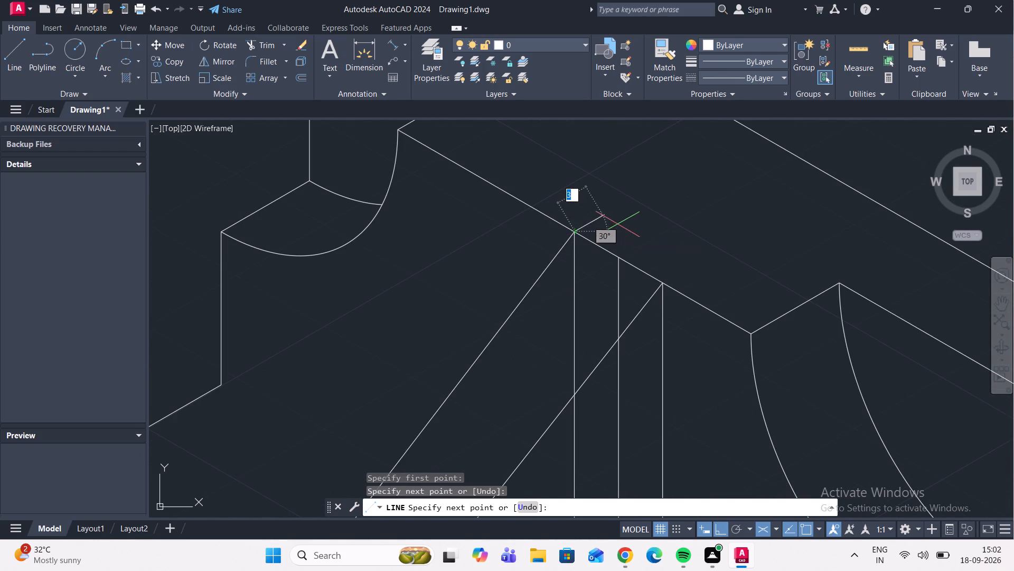
Erase the far and middle of the three vertical rib lines and the far 210° line.
left_click(574, 289)
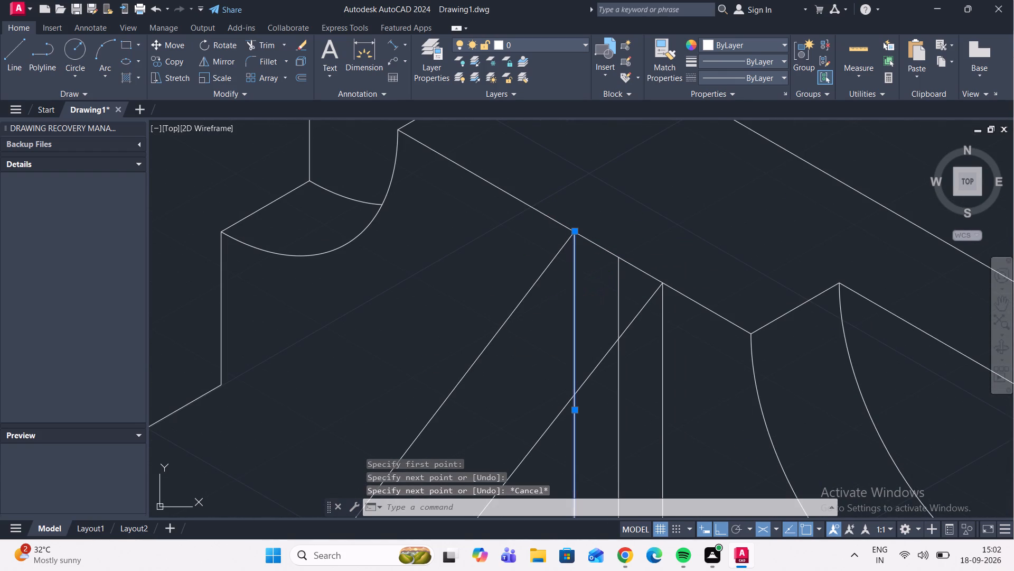
left_click(619, 287)
scroll(612, 227, "down", 4)
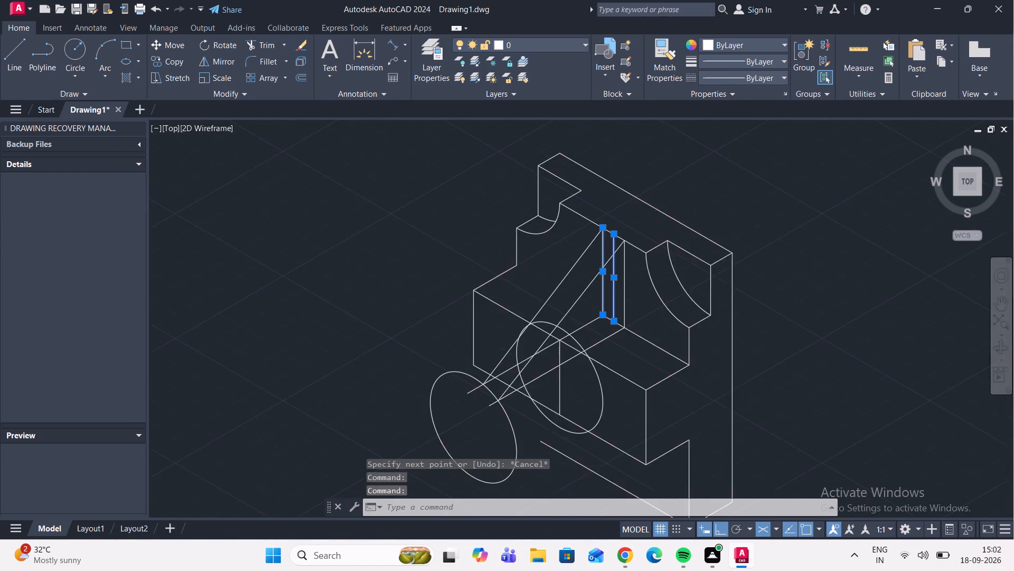
key("Delete")
scroll(609, 280, "up", 2)
left_click(567, 304)
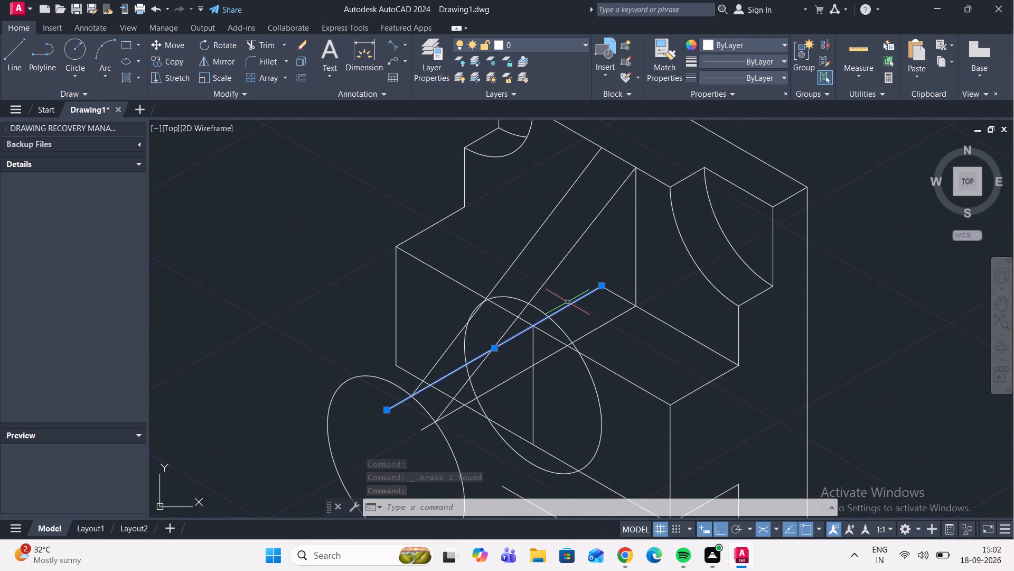
key("Delete")
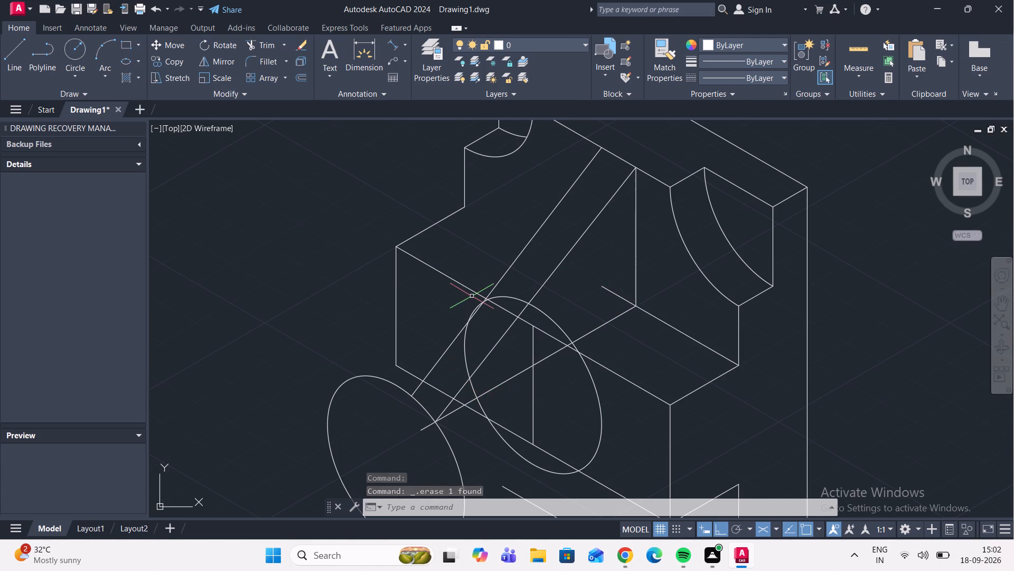
Copy the isocircle on the front face 20 units along 30°, using its centre as the base point.
middle_click_drag(472, 296, 435, 271)
scroll(541, 320, "up", 2)
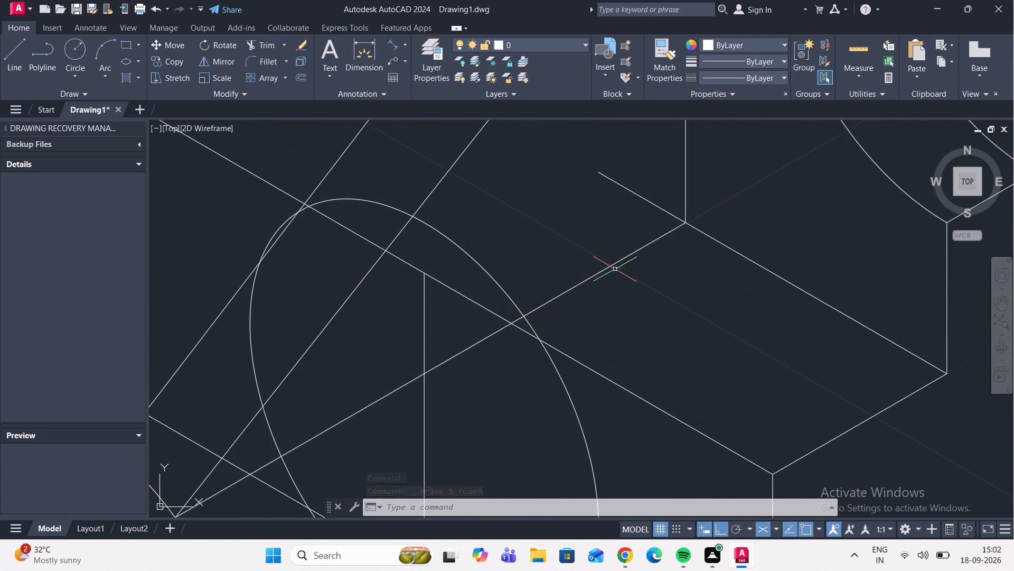
left_click(528, 323)
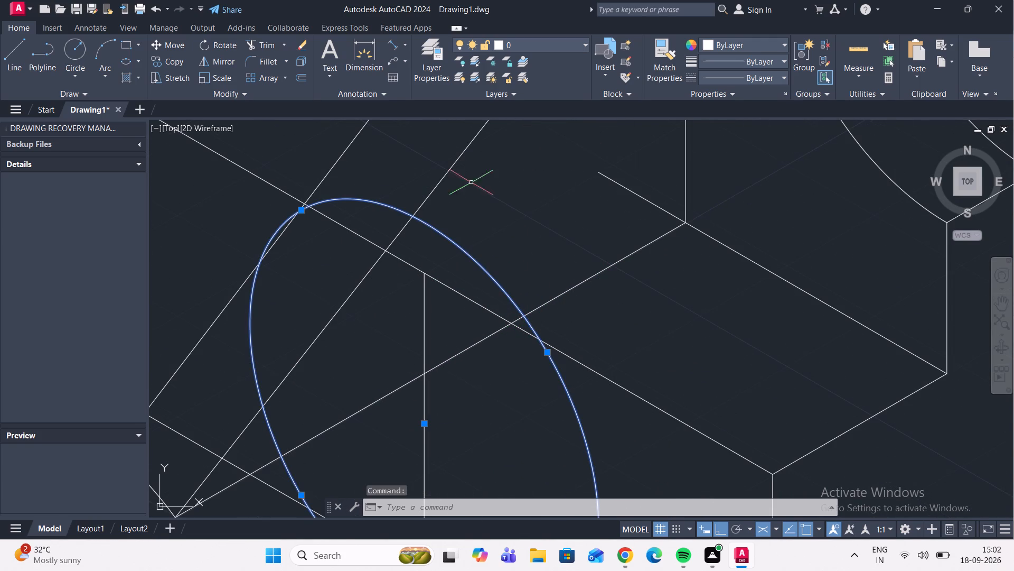
left_click(170, 59)
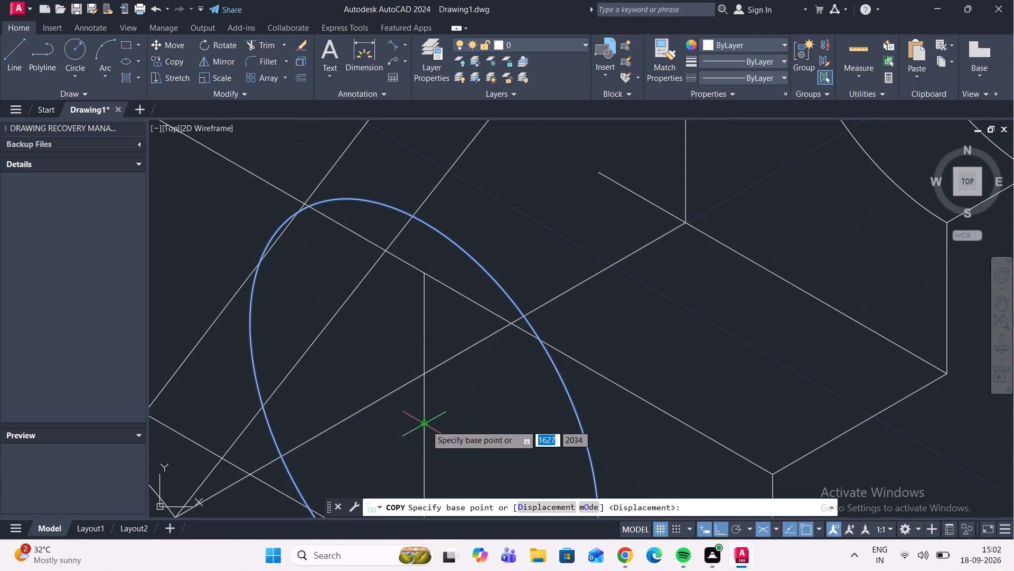
left_click(426, 425)
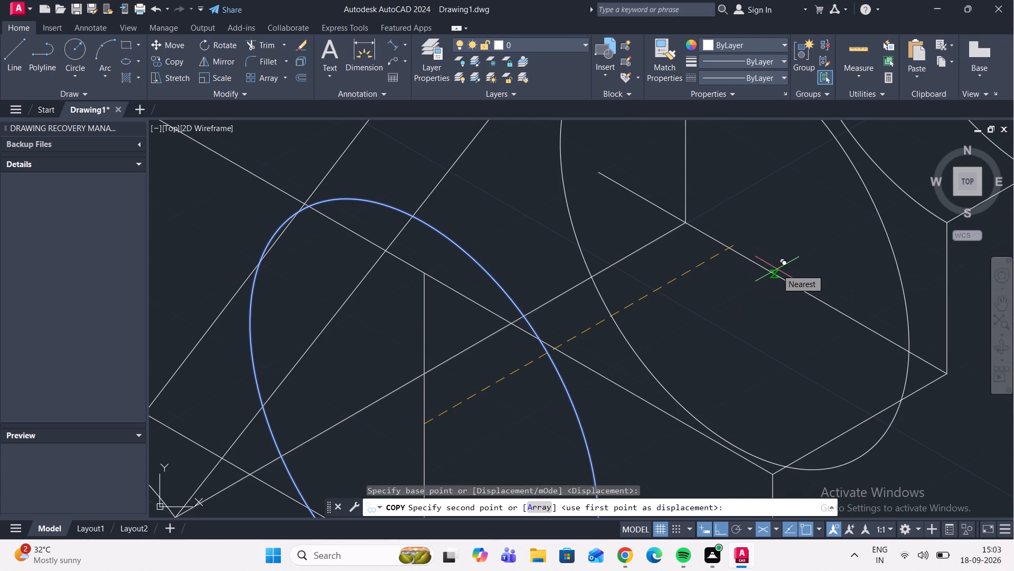
type("20")
key("Return")
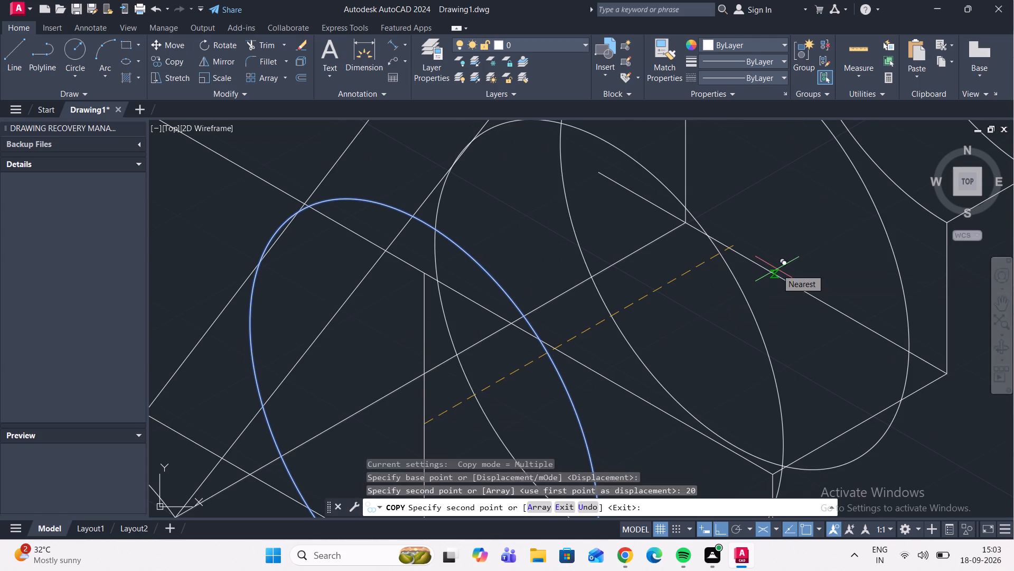
key("Escape")
Draw a 210° line from the crossing of the copied isocircle and the rib's vertical line past the block's front top edge.
scroll(759, 254, "down", 1)
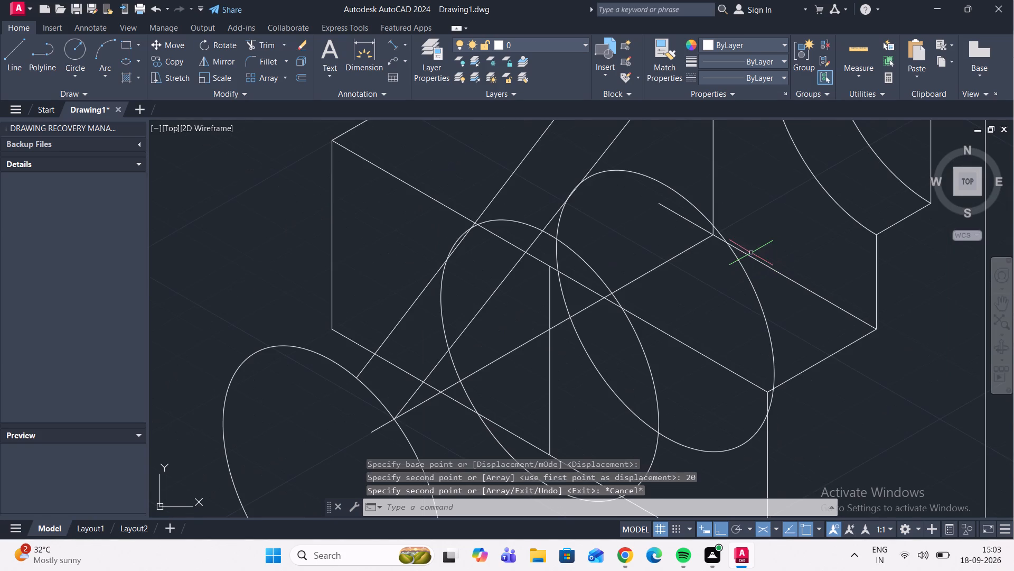
scroll(693, 222, "up", 2)
scroll(742, 215, "up", 1)
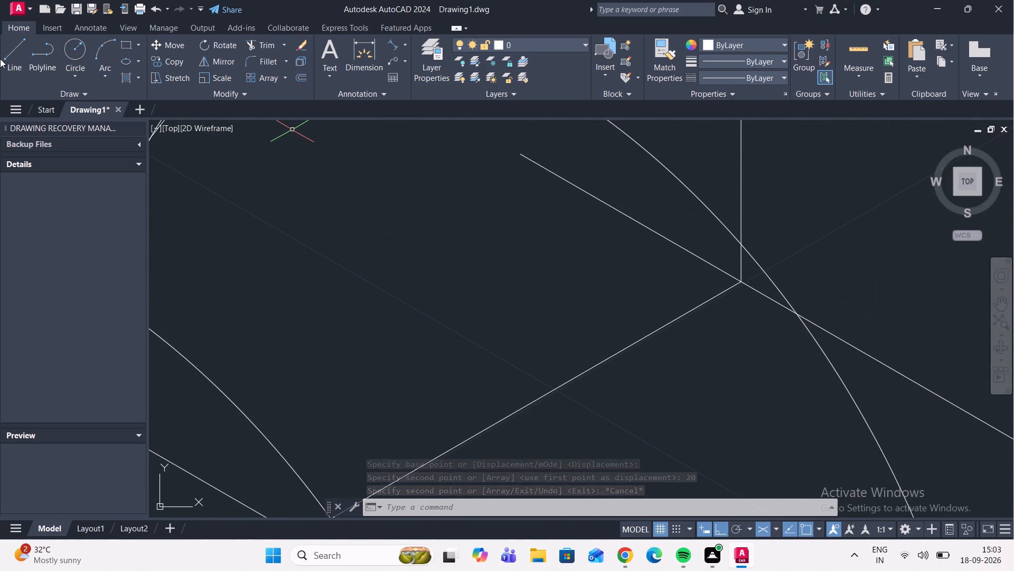
left_click(18, 53)
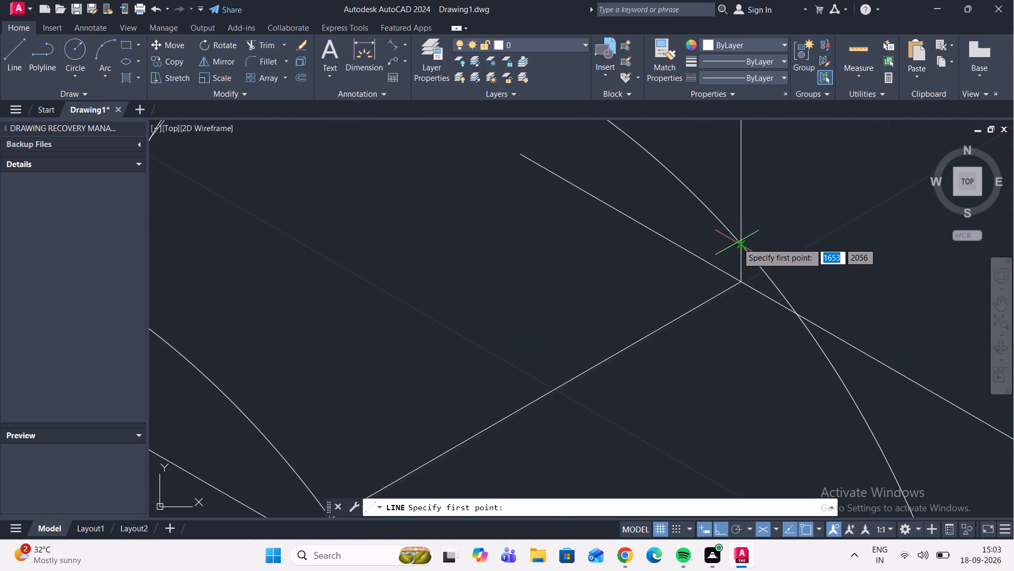
left_click(744, 245)
scroll(515, 218, "down", 4)
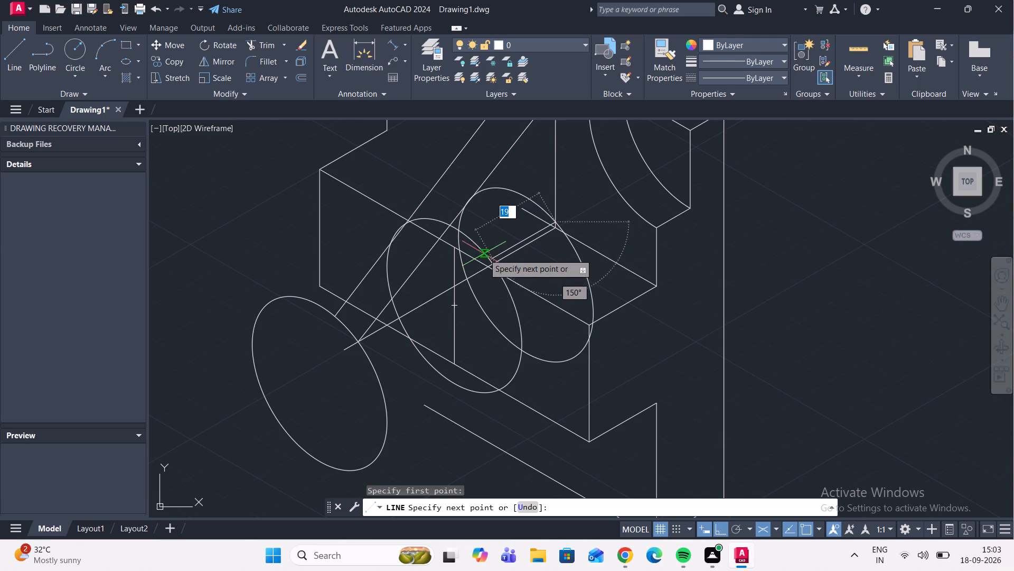
scroll(484, 257, "up", 3)
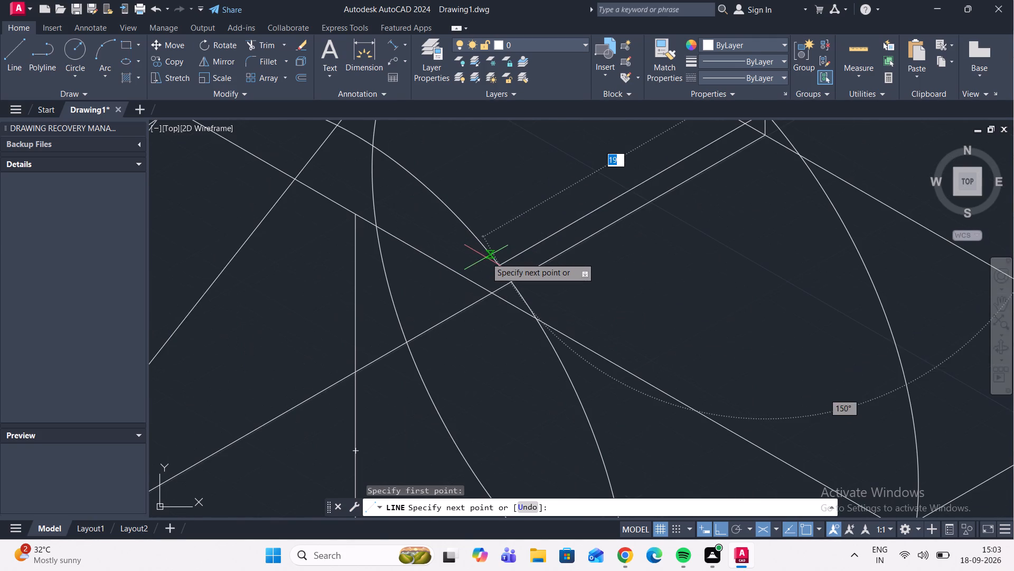
scroll(469, 270, "up", 4)
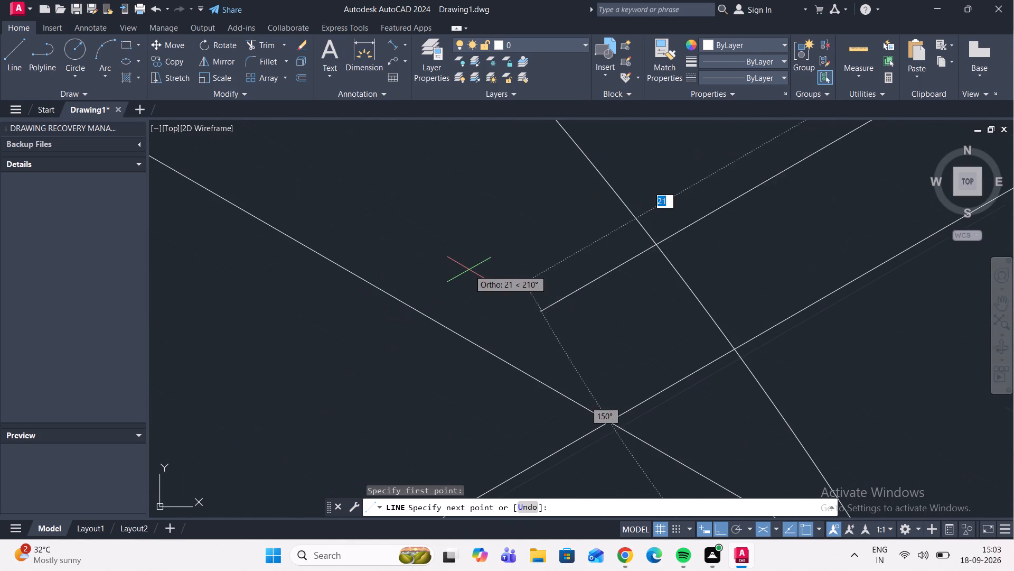
left_click(293, 359)
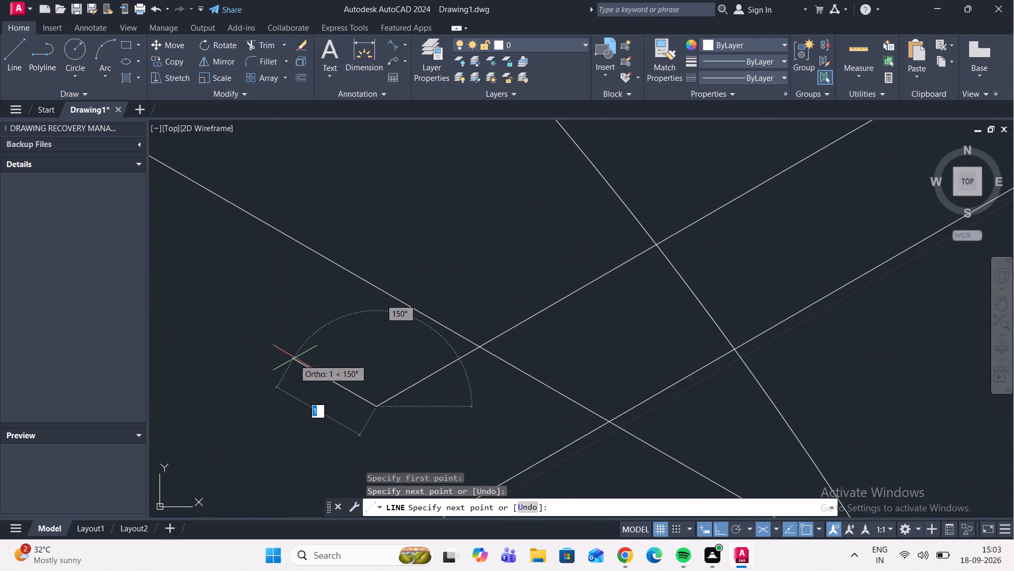
key("Escape")
Draw a line about 22 units at 210° from the crossing of the copied isocircle and the step's inner edge.
scroll(414, 249, "down", 5)
middle_click_drag(622, 236, 566, 275)
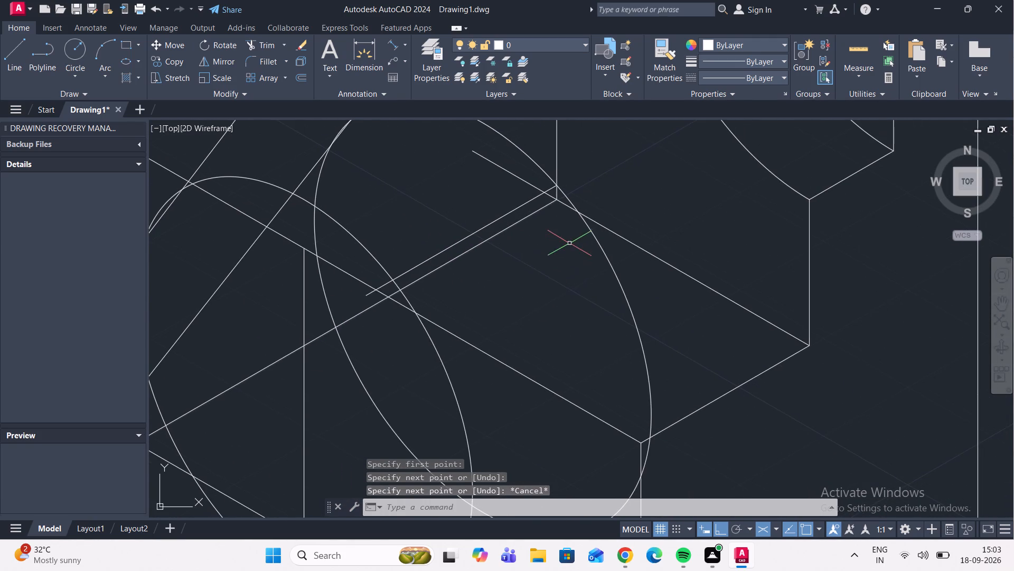
scroll(568, 228, "up", 2)
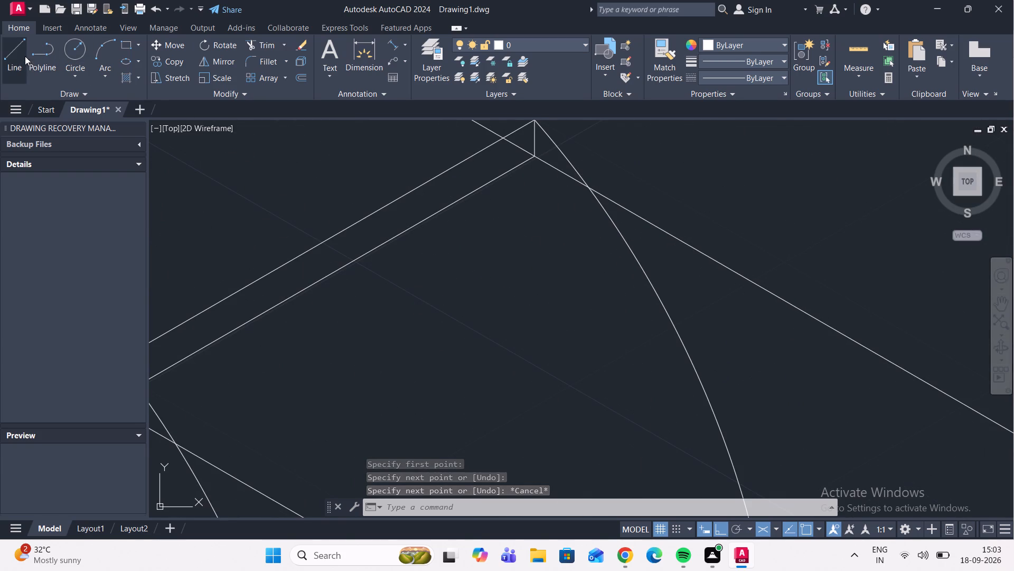
left_click(24, 55)
left_click(586, 186)
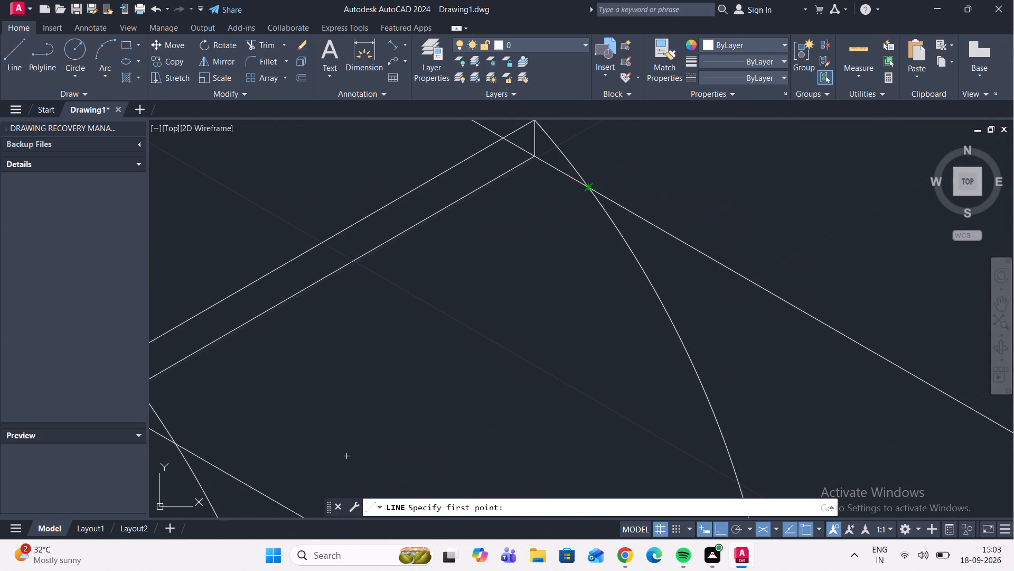
scroll(389, 415, "down", 3)
scroll(325, 421, "up", 5)
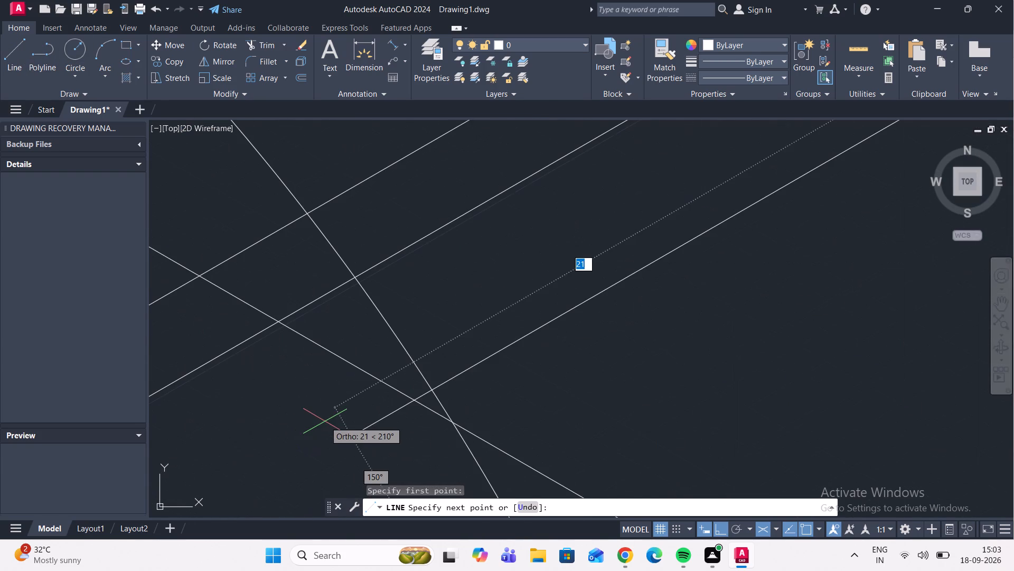
left_click(288, 425)
key("Escape")
Trim the middle 210° line on the step, the vertical and inner-edge stubs at its back corner, and the copied isocircle's top.
scroll(407, 322, "down", 4)
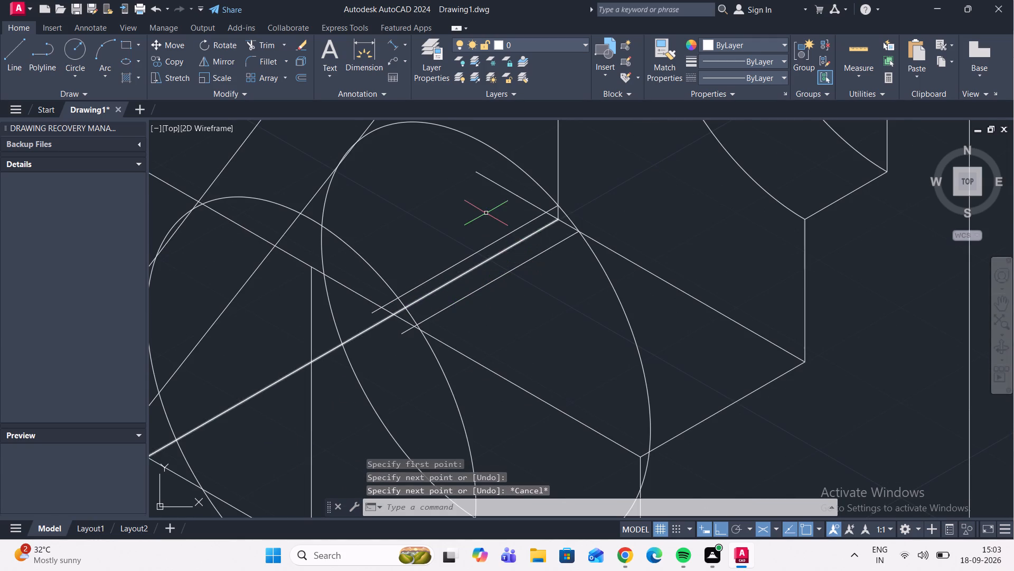
middle_click_drag(463, 230, 440, 271)
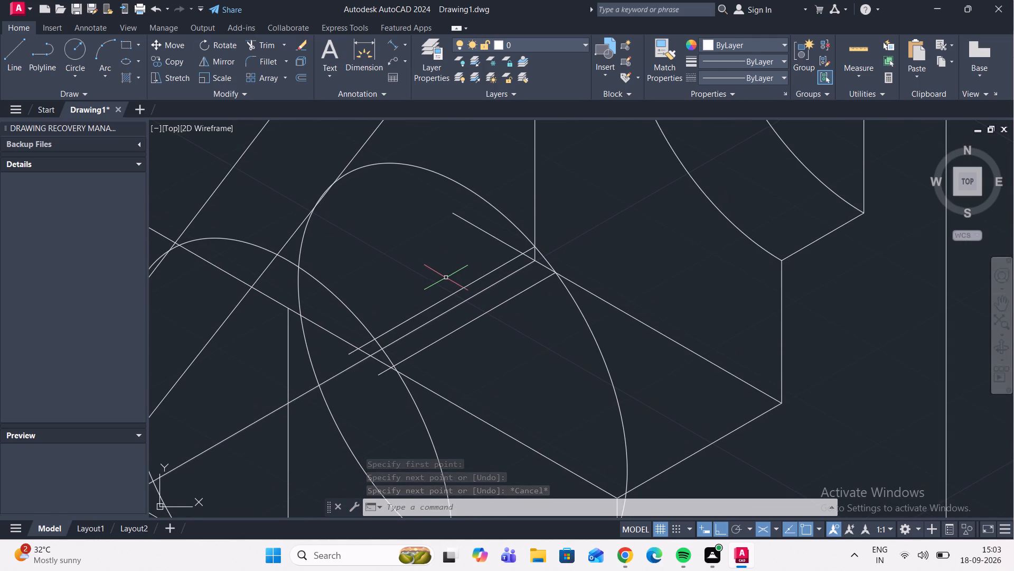
scroll(450, 283, "up", 1)
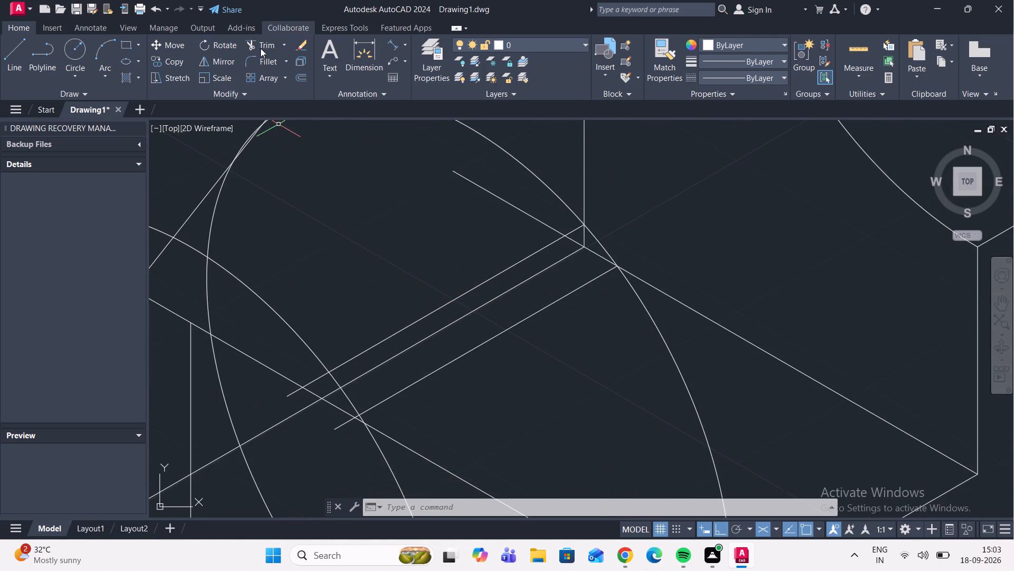
left_click(262, 47)
left_click(440, 330)
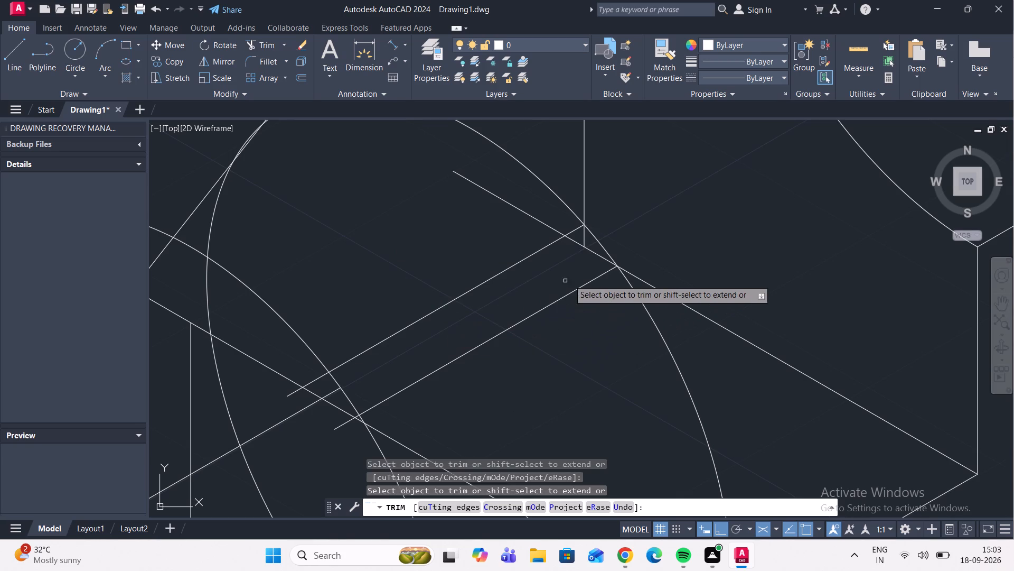
left_click(591, 251)
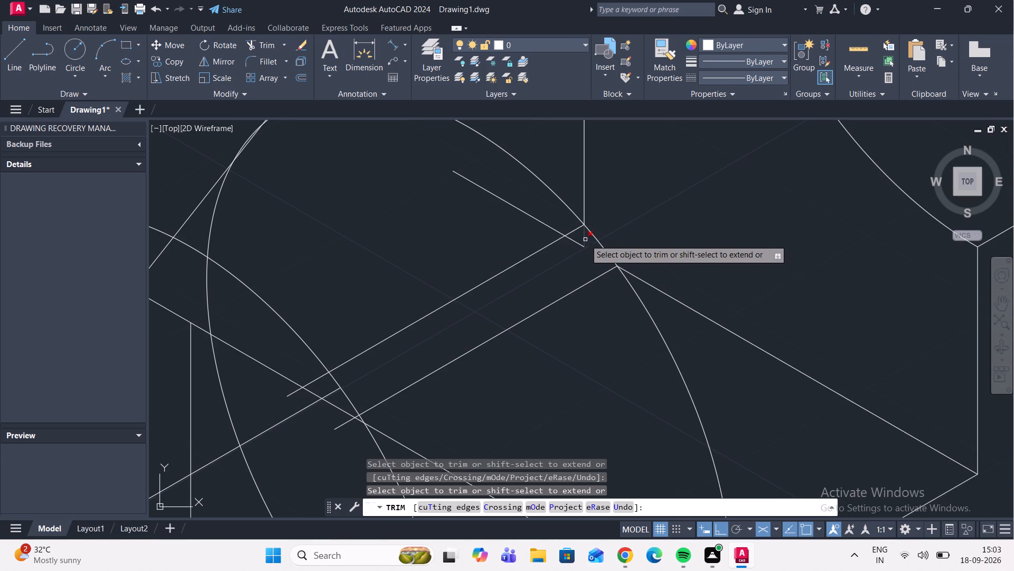
left_click(585, 240)
left_click(576, 242)
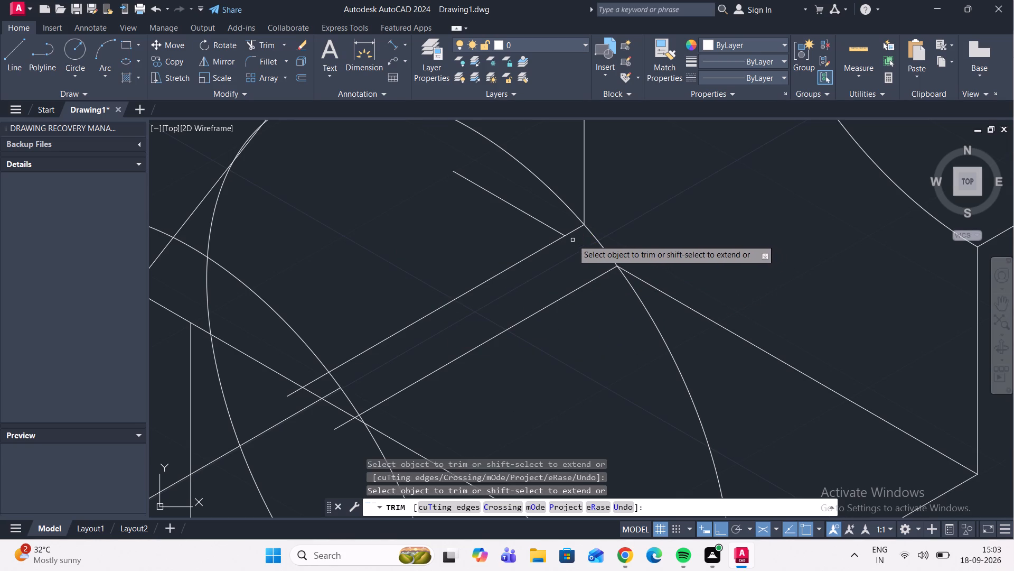
left_click(567, 204)
left_click(509, 206)
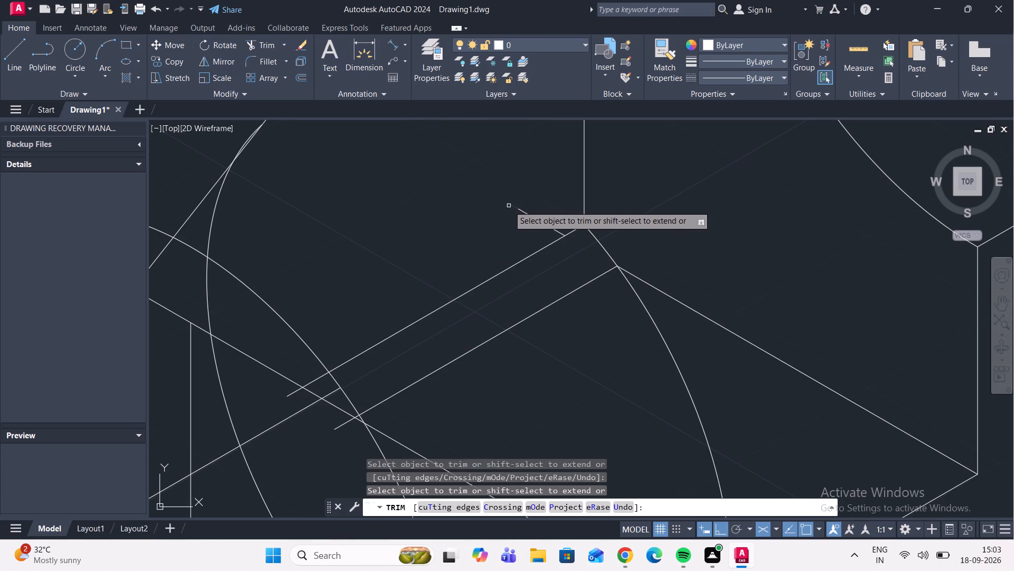
left_click(530, 212)
scroll(533, 208, "down", 1)
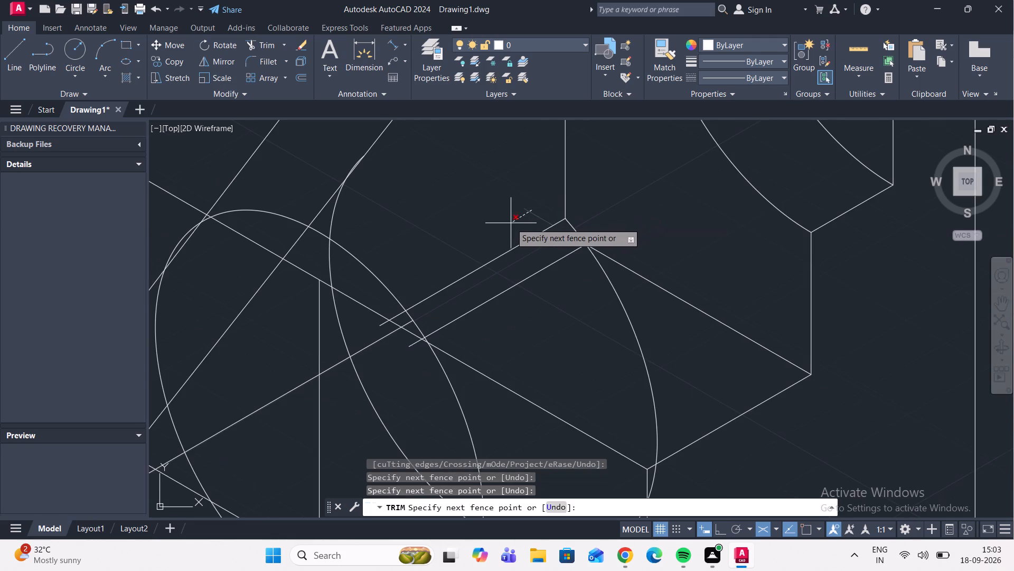
left_click(511, 223)
Trim the copied isocircle from the step's inner edge around the block's front corner, including its lower arc.
scroll(521, 194, "down", 2)
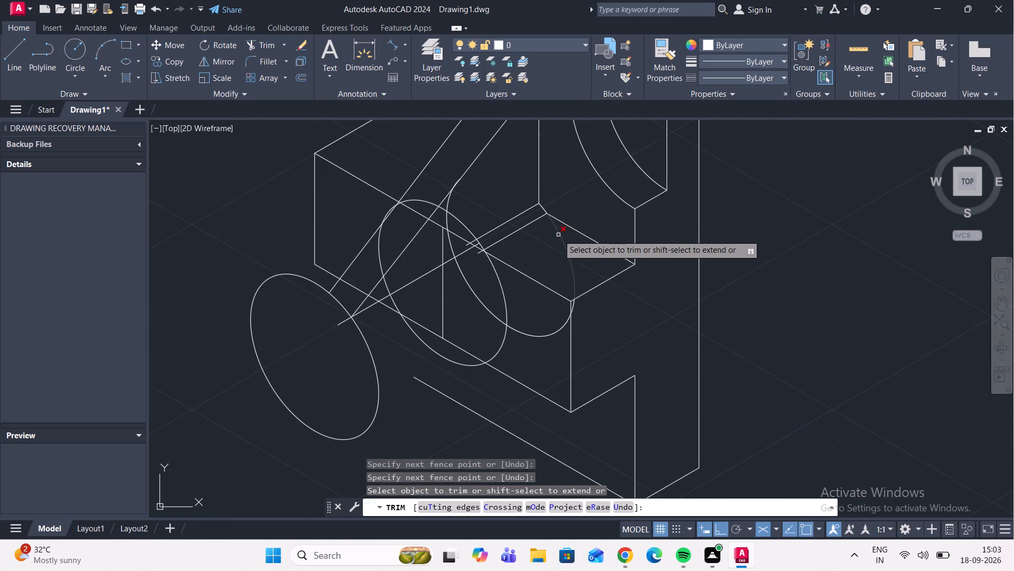
left_click(558, 235)
scroll(570, 301, "up", 4)
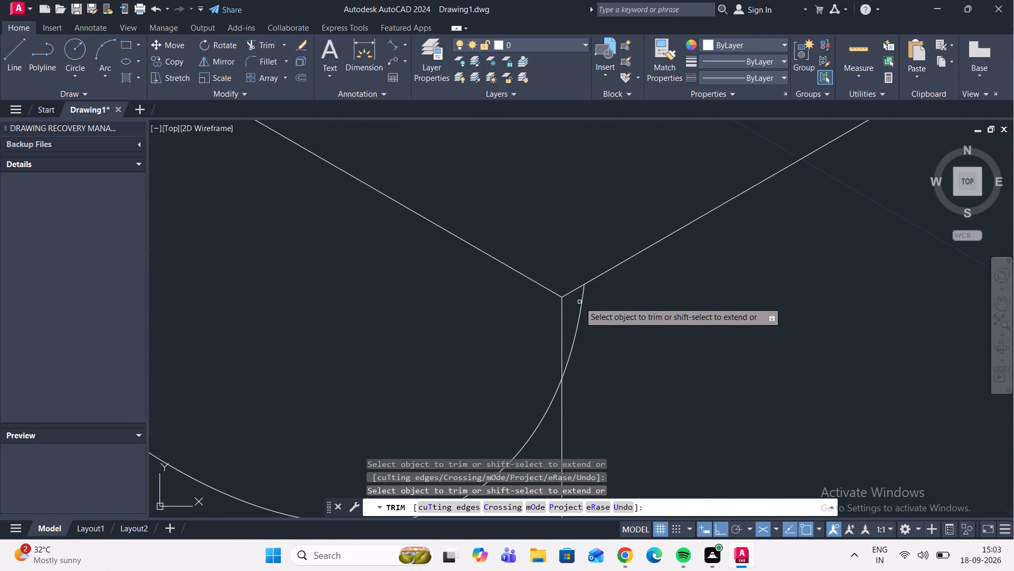
left_click(584, 300)
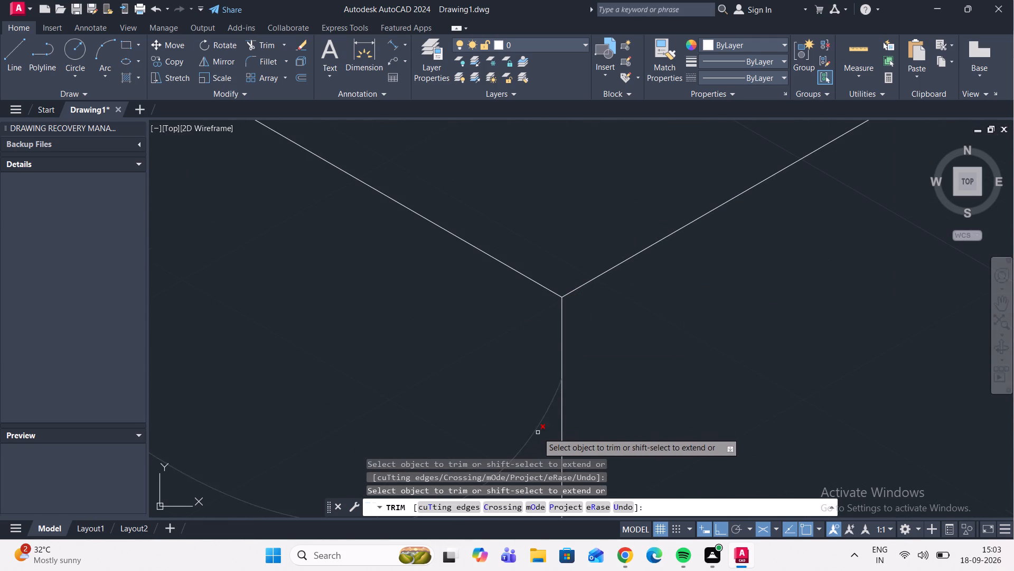
left_click(538, 426)
Trim the copied isocircle's remnants beside the sloping rib and the front-face isocircle's arc between the rib and the step's 210° lines.
scroll(540, 344, "down", 4)
middle_click_drag(484, 324, 500, 356)
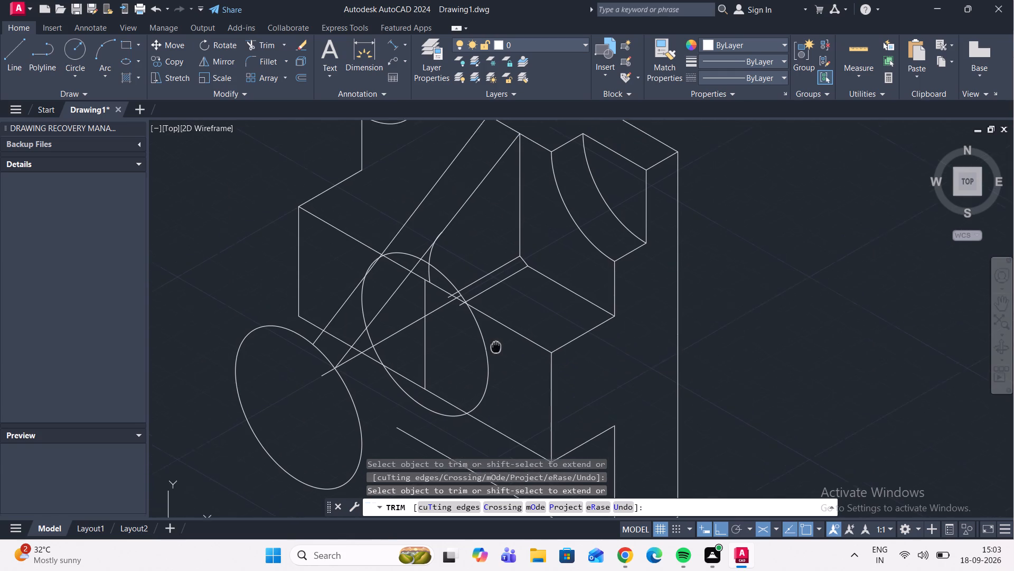
middle_click_drag(500, 356, 505, 368)
scroll(477, 309, "up", 4)
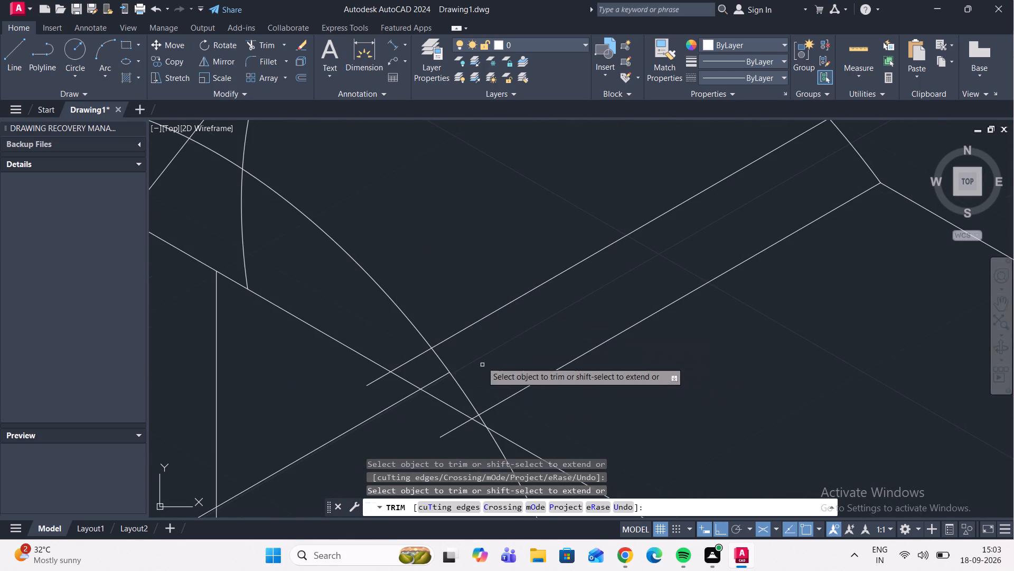
scroll(482, 333, "down", 2)
scroll(572, 311, "down", 2)
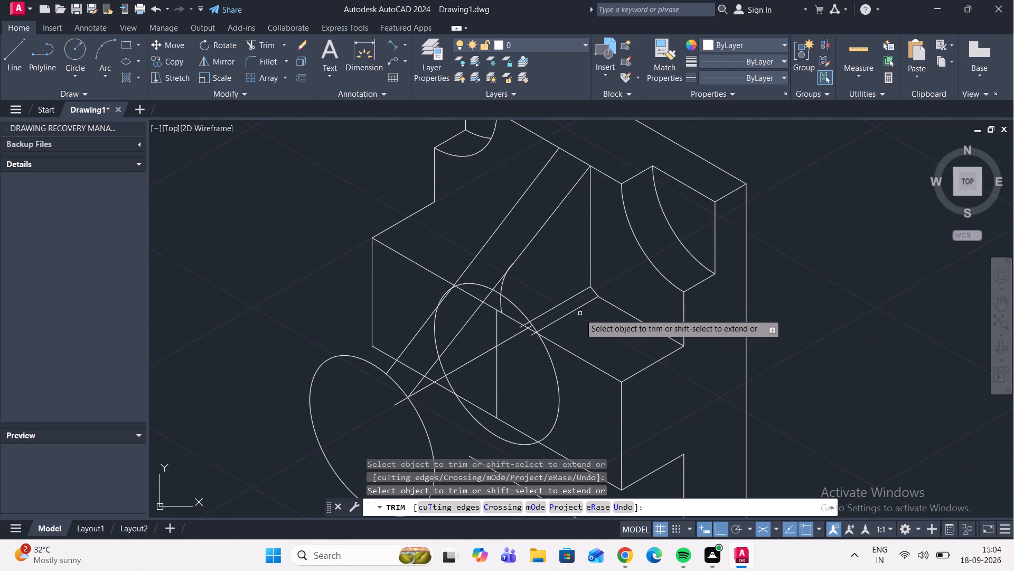
scroll(505, 282, "up", 3)
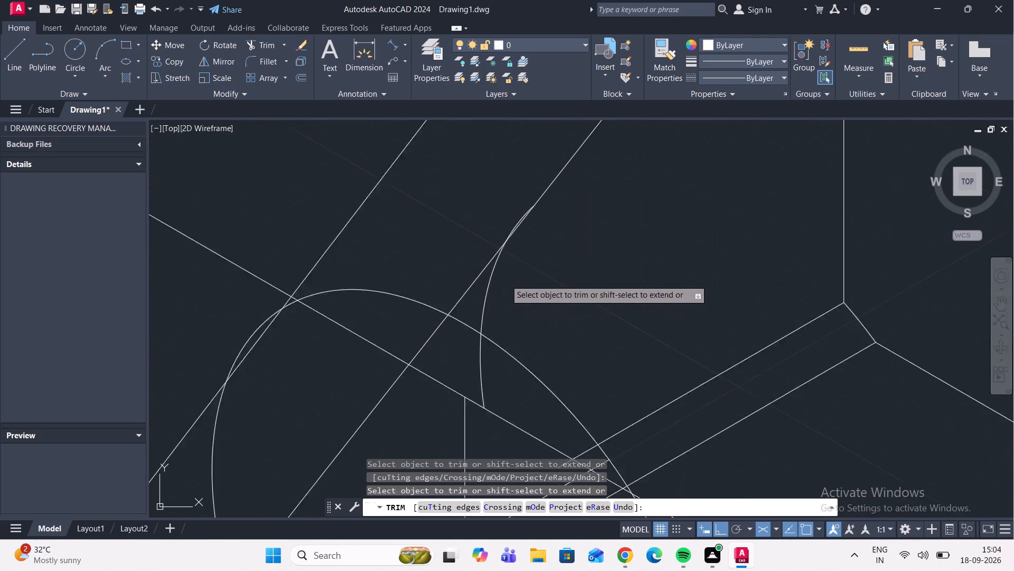
scroll(505, 280, "up", 1)
left_click(521, 196)
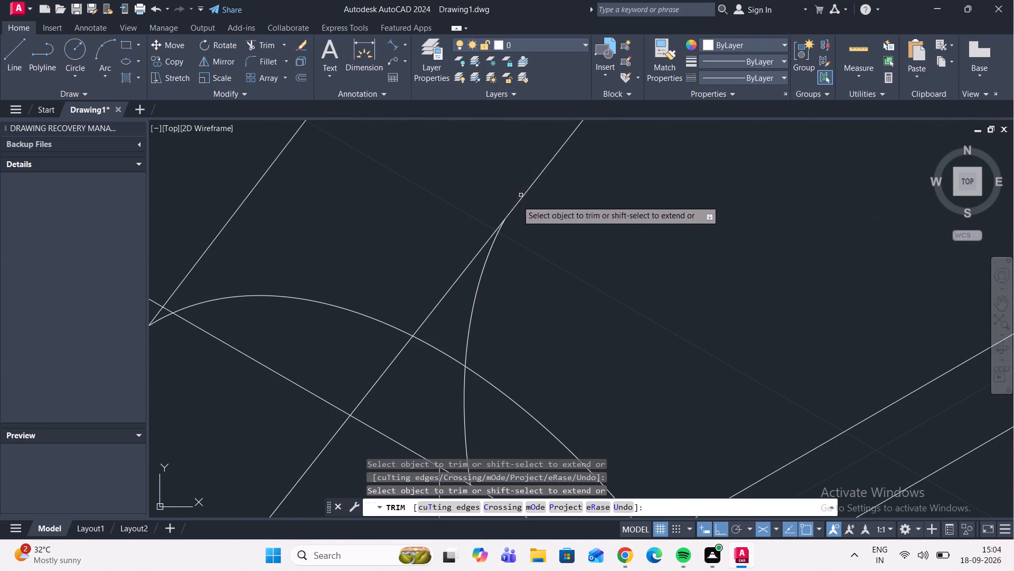
left_click(490, 256)
scroll(508, 256, "down", 4)
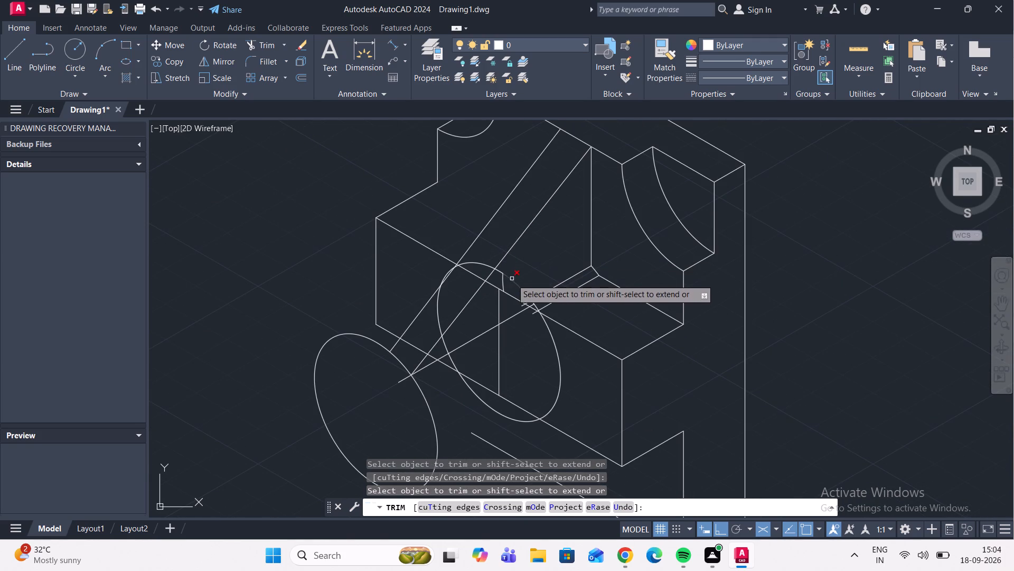
left_click(512, 279)
left_click(504, 282)
left_click(503, 272)
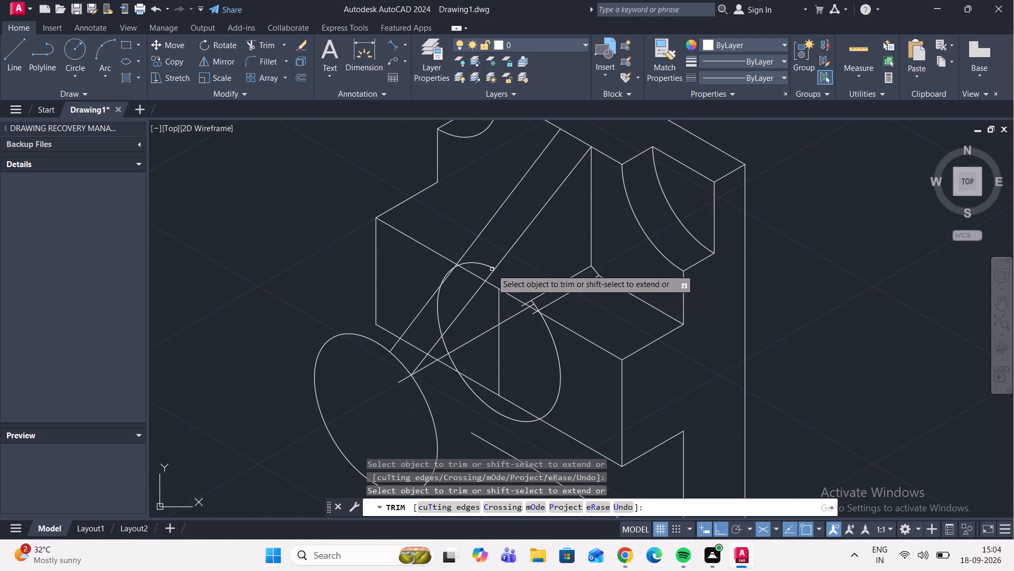
Trim the front-face isocircle's upper and left arc down to the block's bottom edge, plus the centre 210° line crossing it.
left_click(490, 268)
scroll(452, 271, "up", 4)
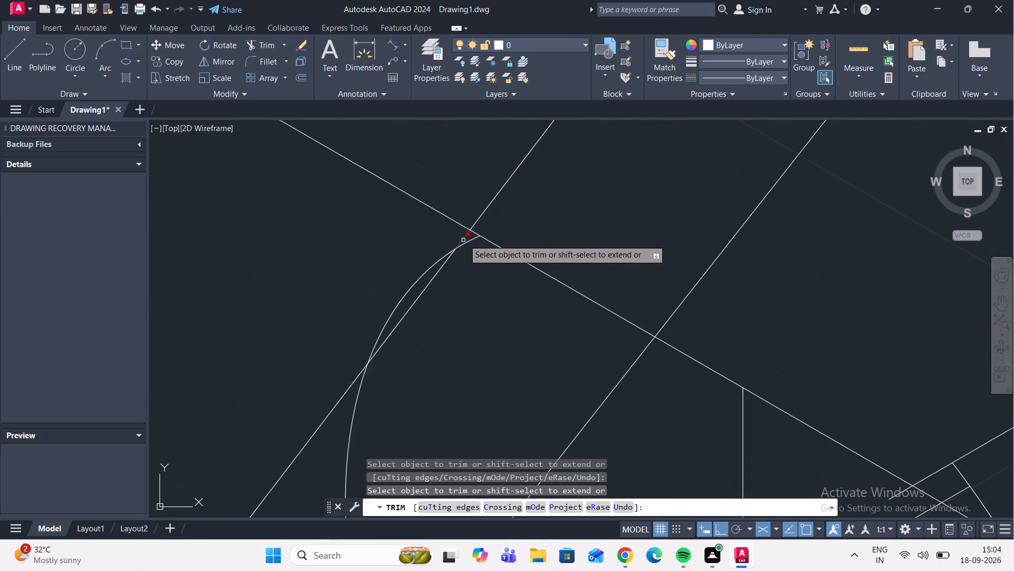
left_click(471, 238)
left_click(442, 254)
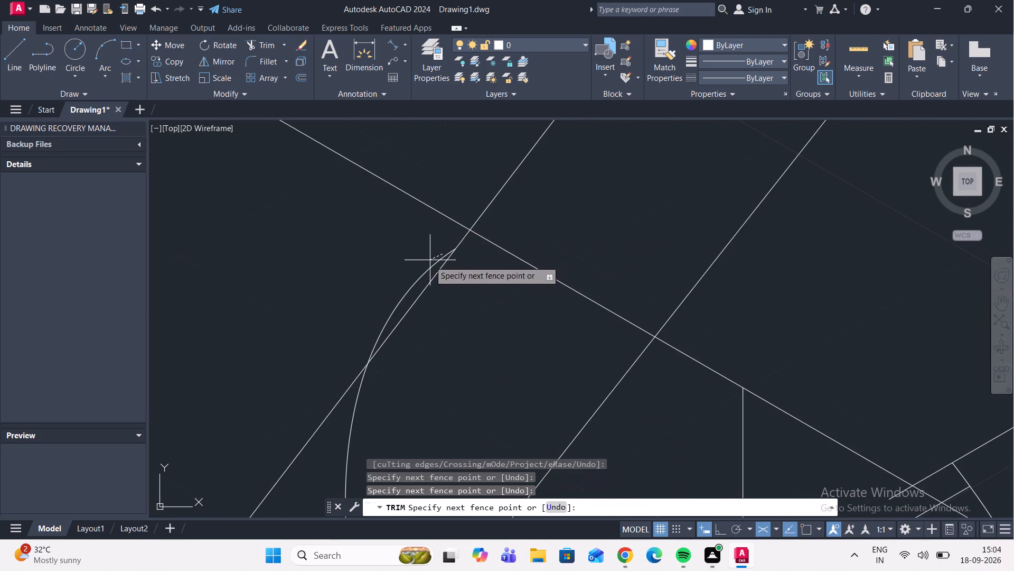
left_click(417, 281)
scroll(398, 207, "down", 4)
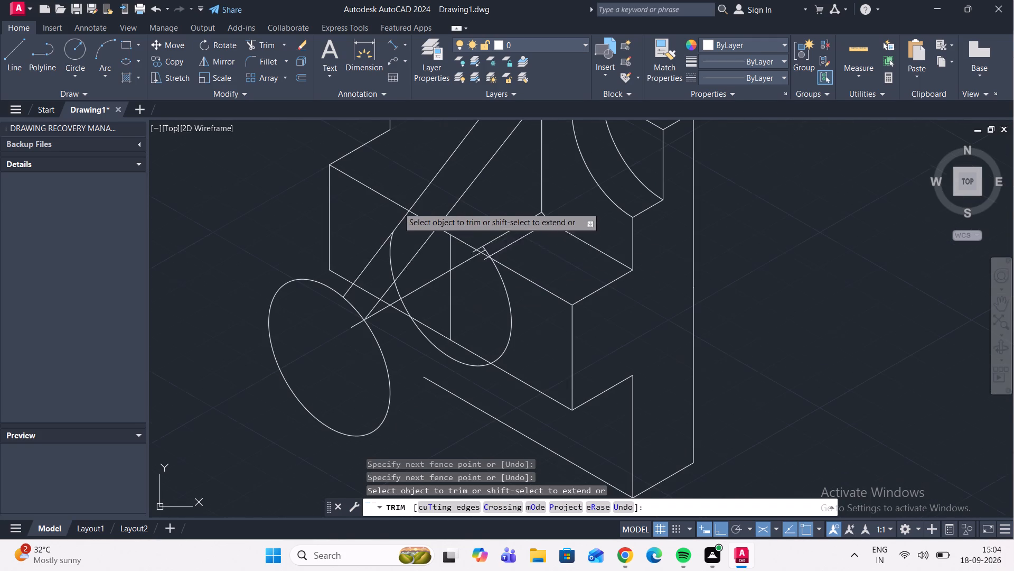
left_click(390, 258)
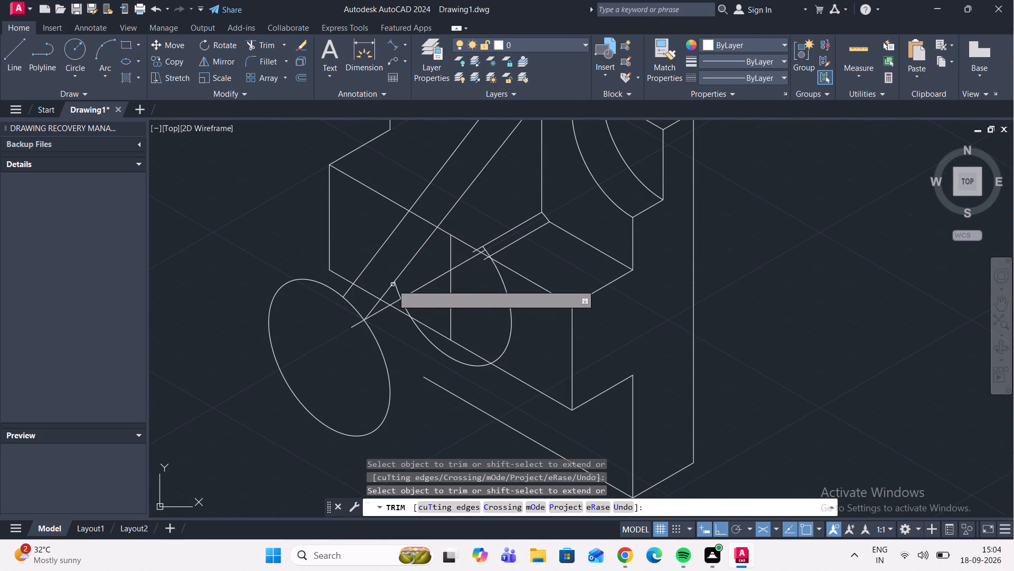
left_click(398, 289)
left_click(401, 298)
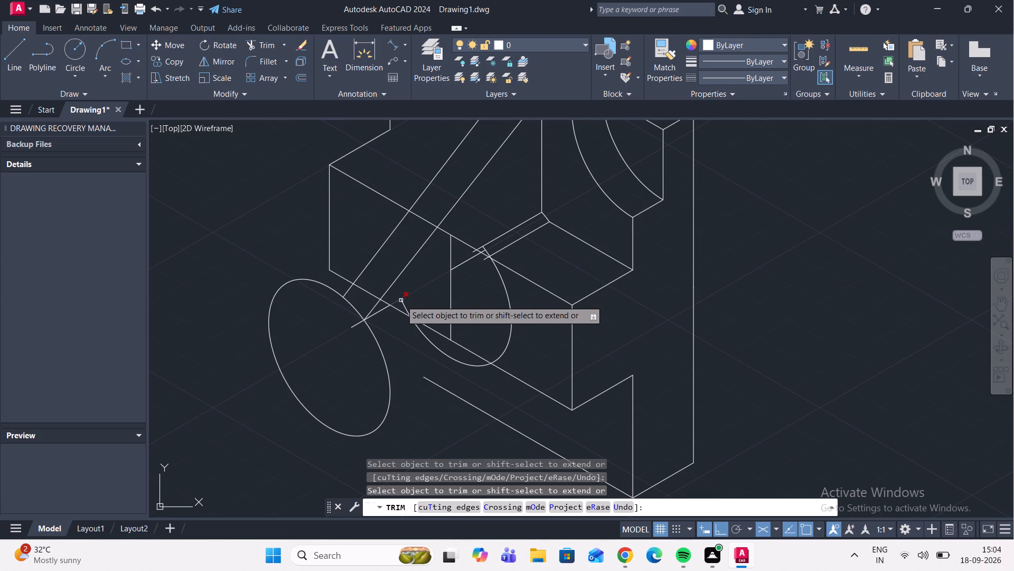
left_click(401, 300)
left_click(401, 304)
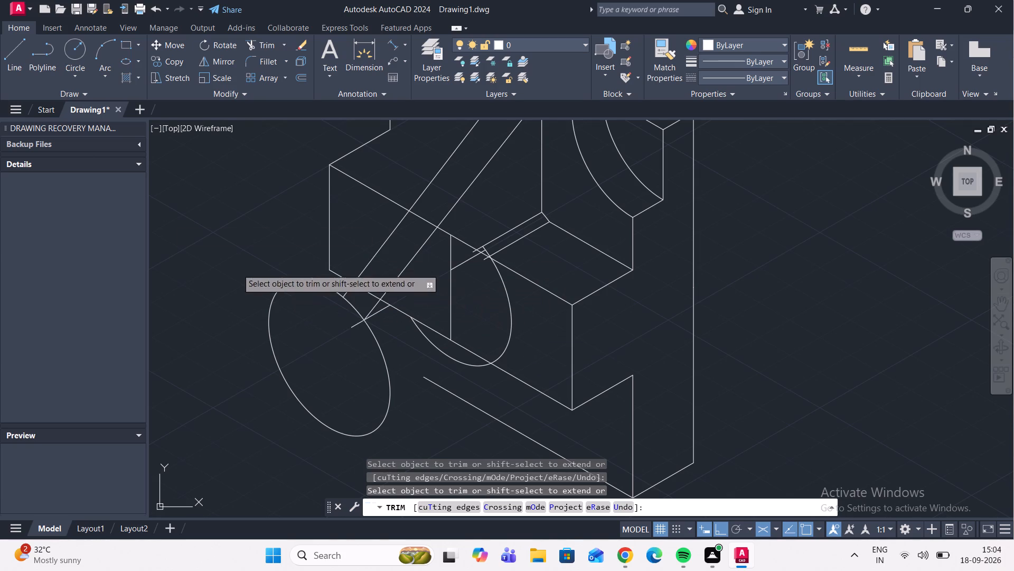
Draw a line about 40 units at 30° from the outer isocircle's lower quadrant to the front-face isocircle.
left_click(19, 47)
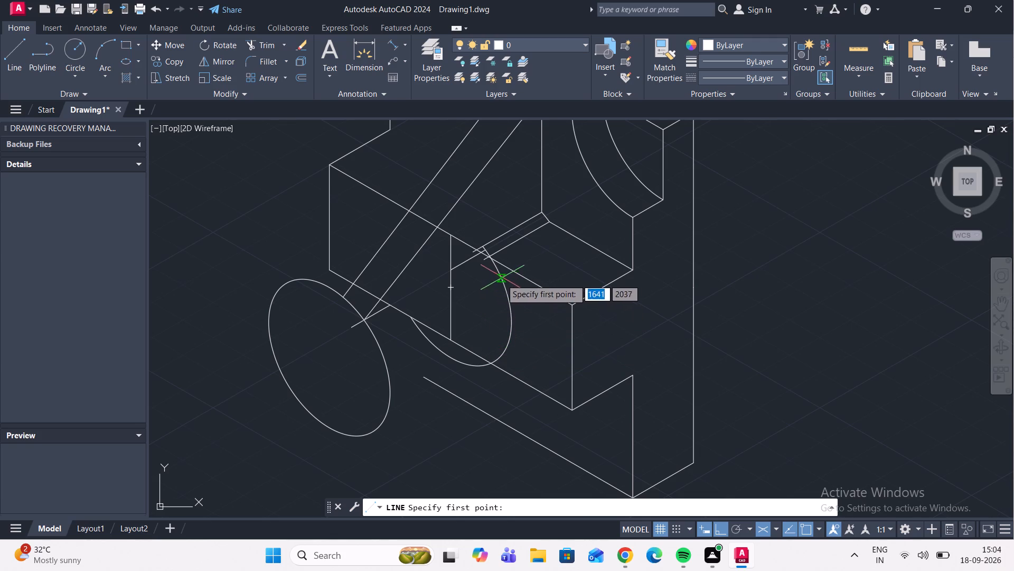
left_click(373, 430)
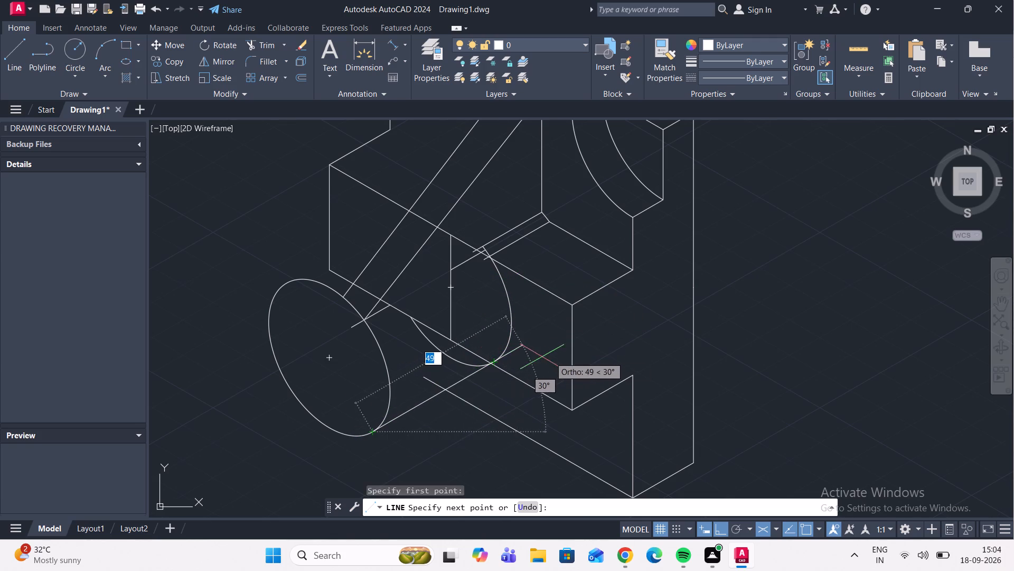
scroll(493, 363, "up", 4)
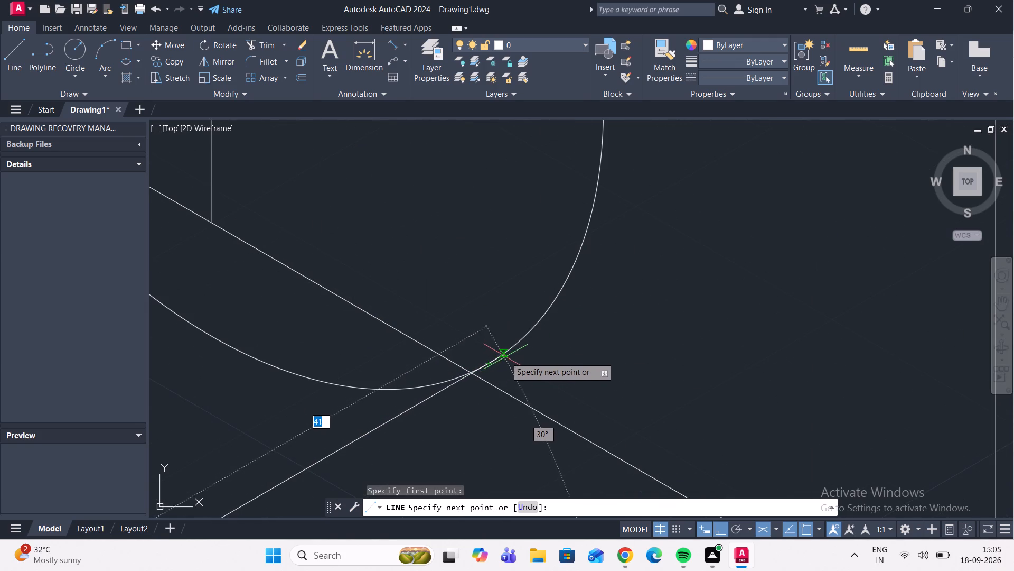
left_click(484, 363)
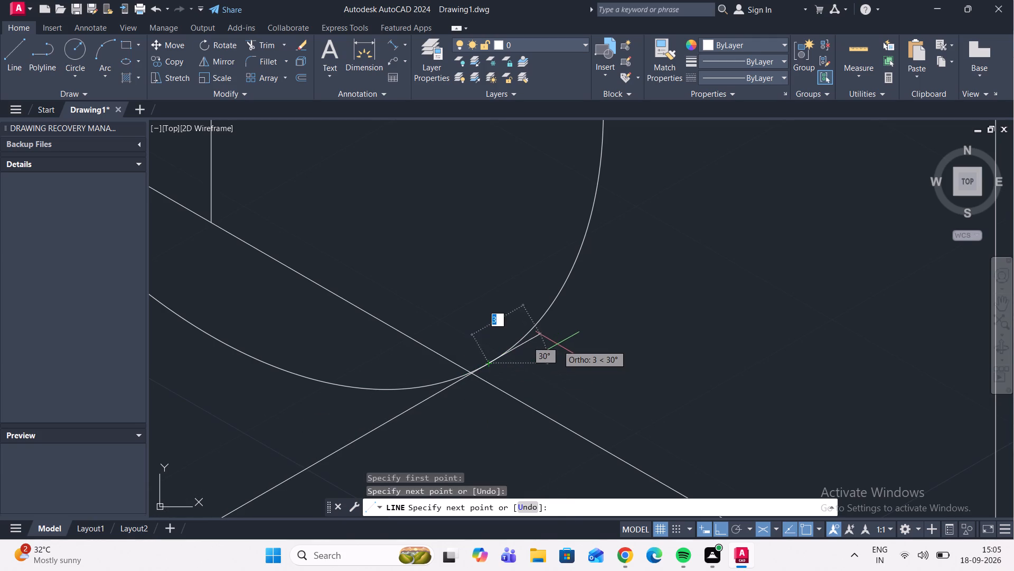
key("Escape")
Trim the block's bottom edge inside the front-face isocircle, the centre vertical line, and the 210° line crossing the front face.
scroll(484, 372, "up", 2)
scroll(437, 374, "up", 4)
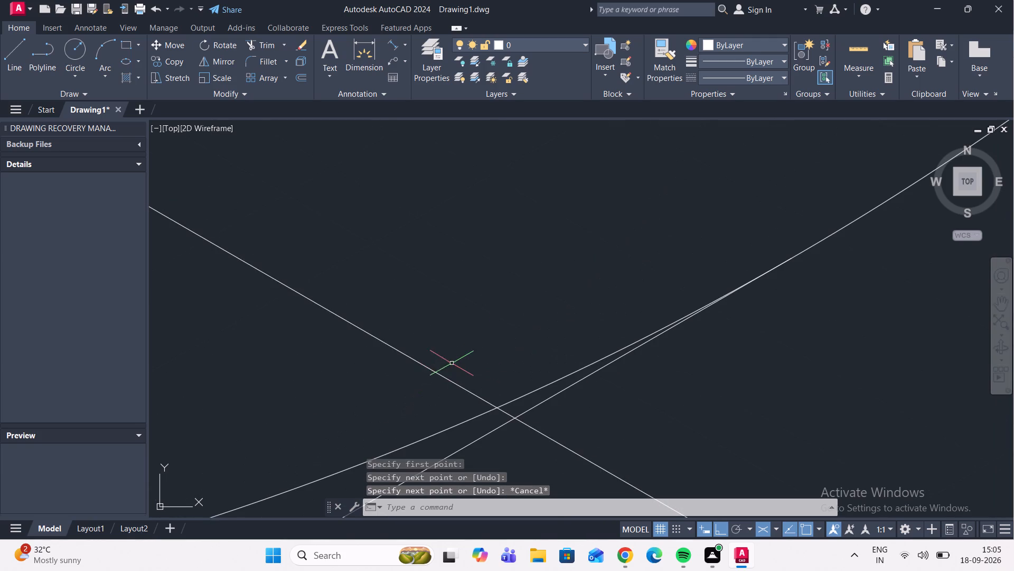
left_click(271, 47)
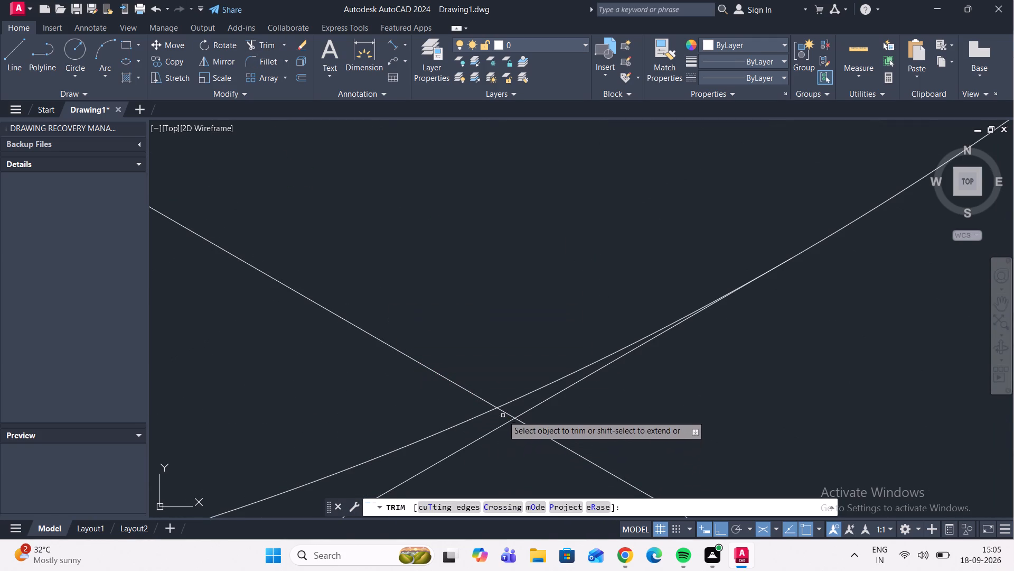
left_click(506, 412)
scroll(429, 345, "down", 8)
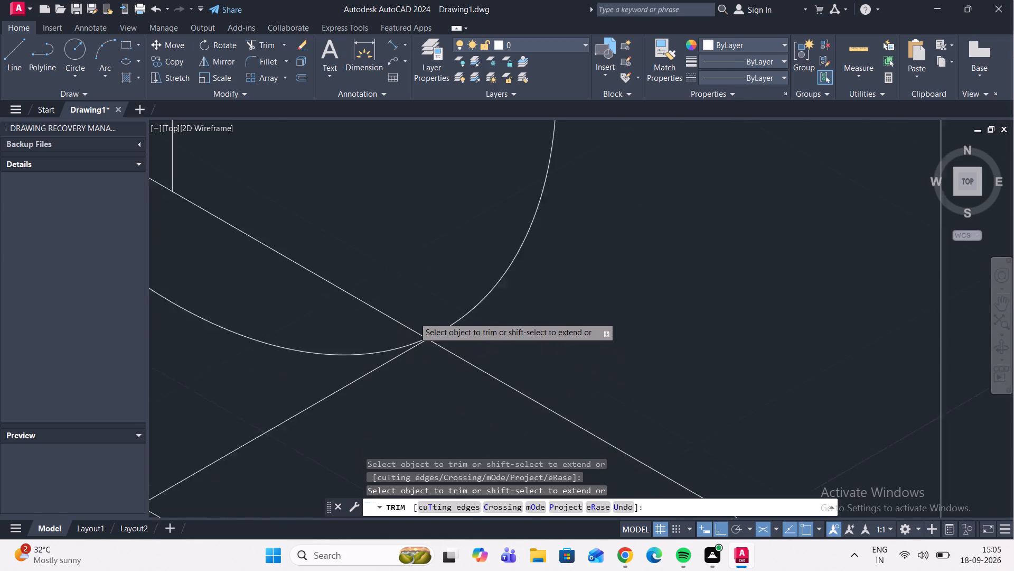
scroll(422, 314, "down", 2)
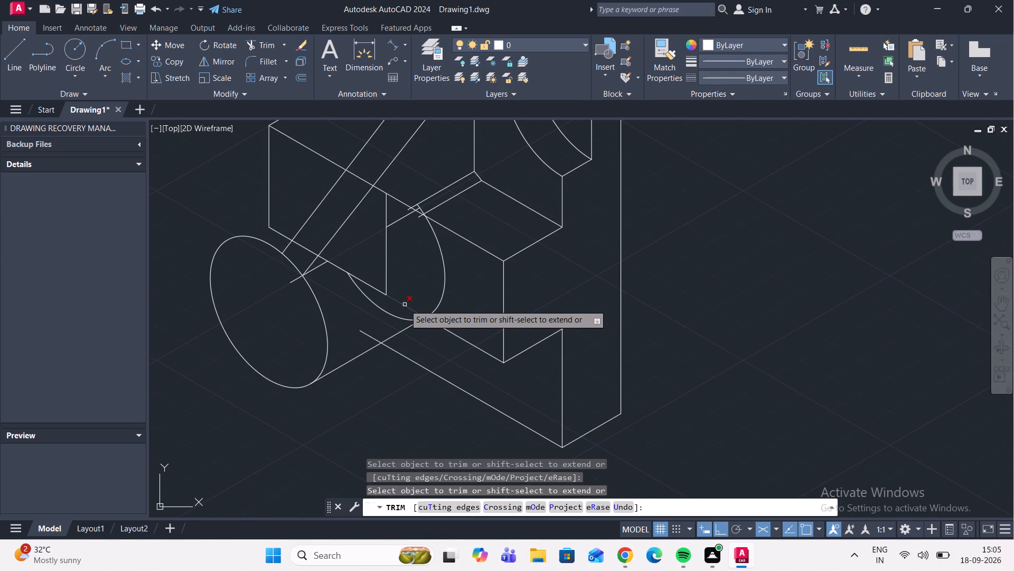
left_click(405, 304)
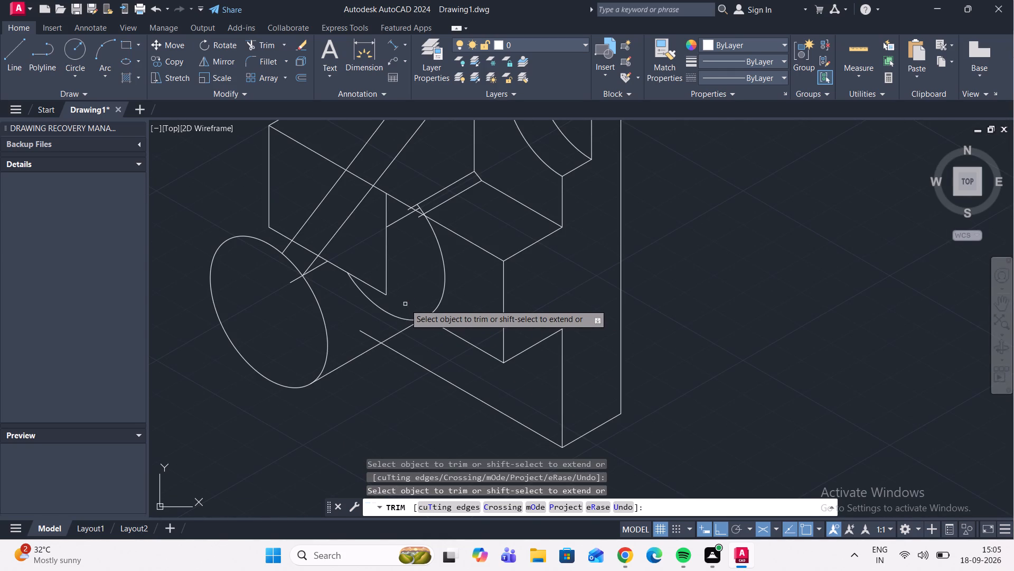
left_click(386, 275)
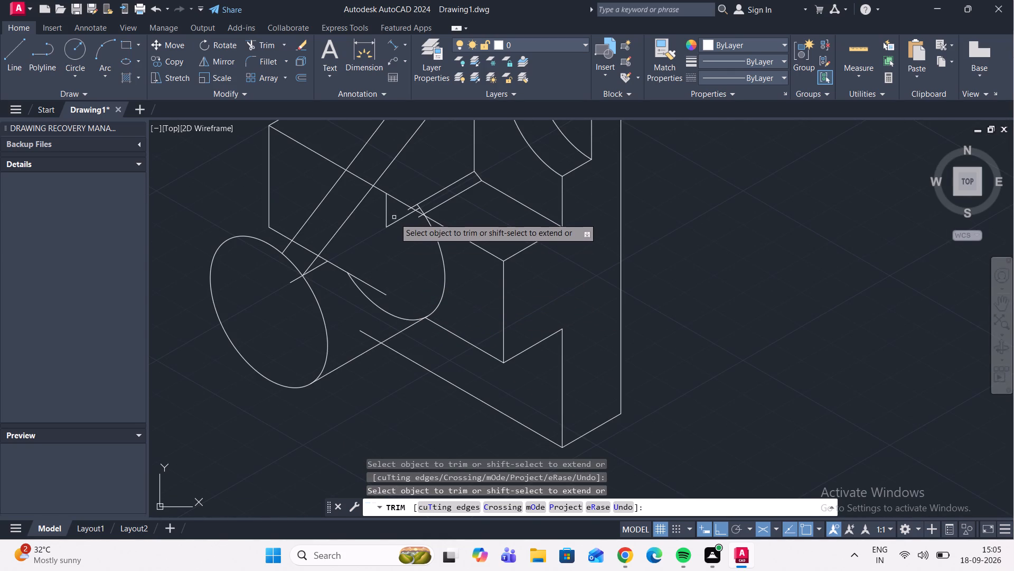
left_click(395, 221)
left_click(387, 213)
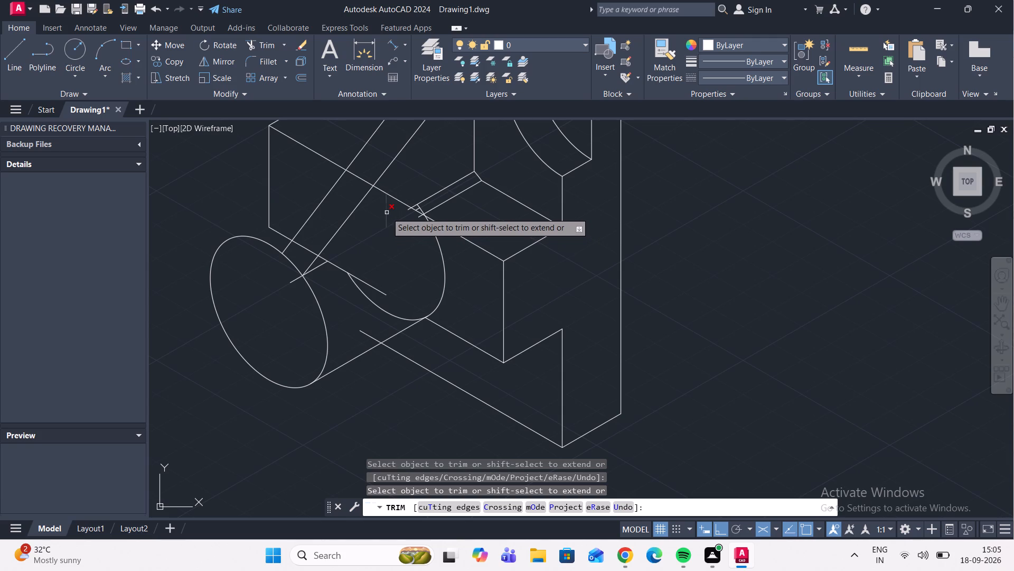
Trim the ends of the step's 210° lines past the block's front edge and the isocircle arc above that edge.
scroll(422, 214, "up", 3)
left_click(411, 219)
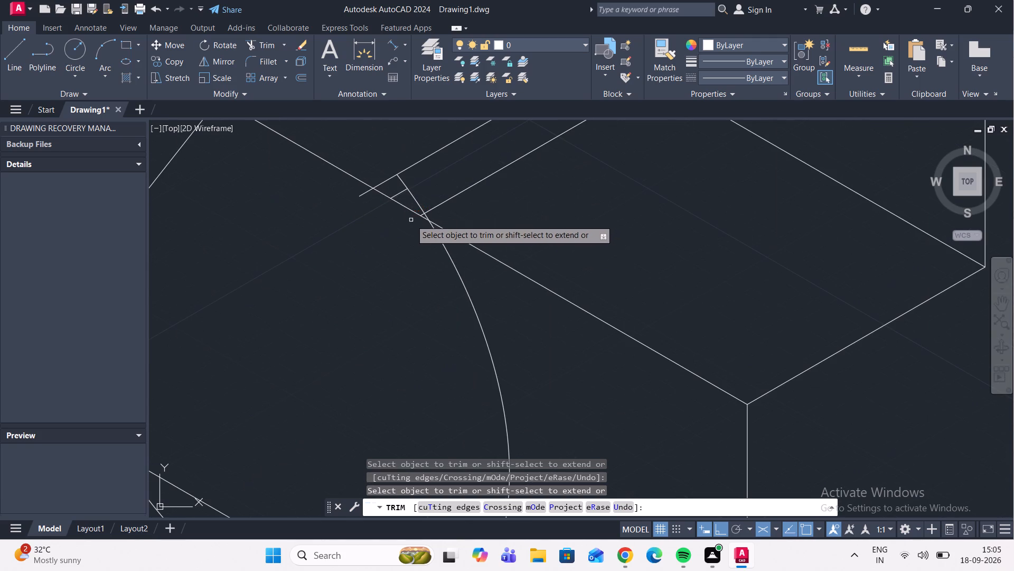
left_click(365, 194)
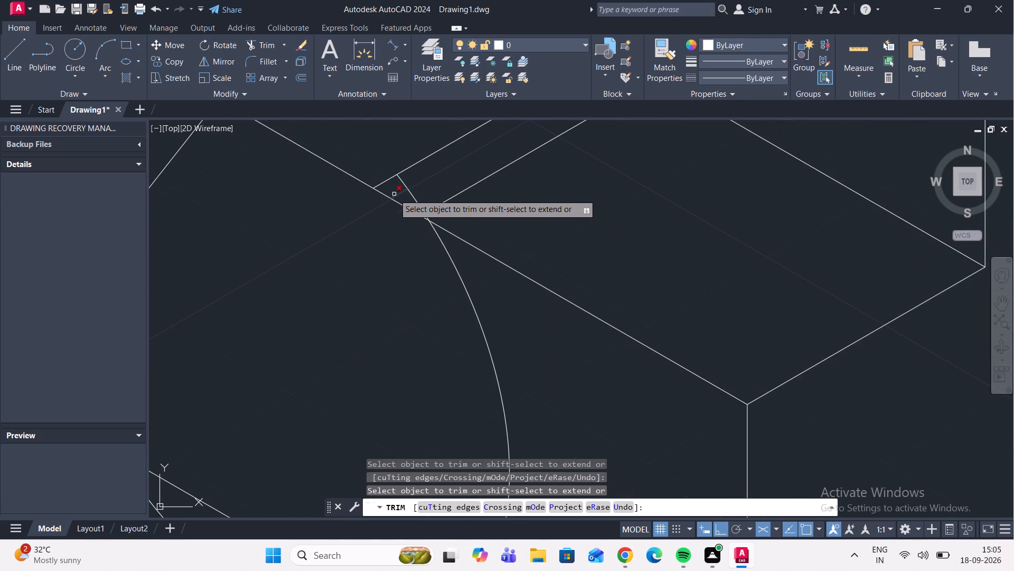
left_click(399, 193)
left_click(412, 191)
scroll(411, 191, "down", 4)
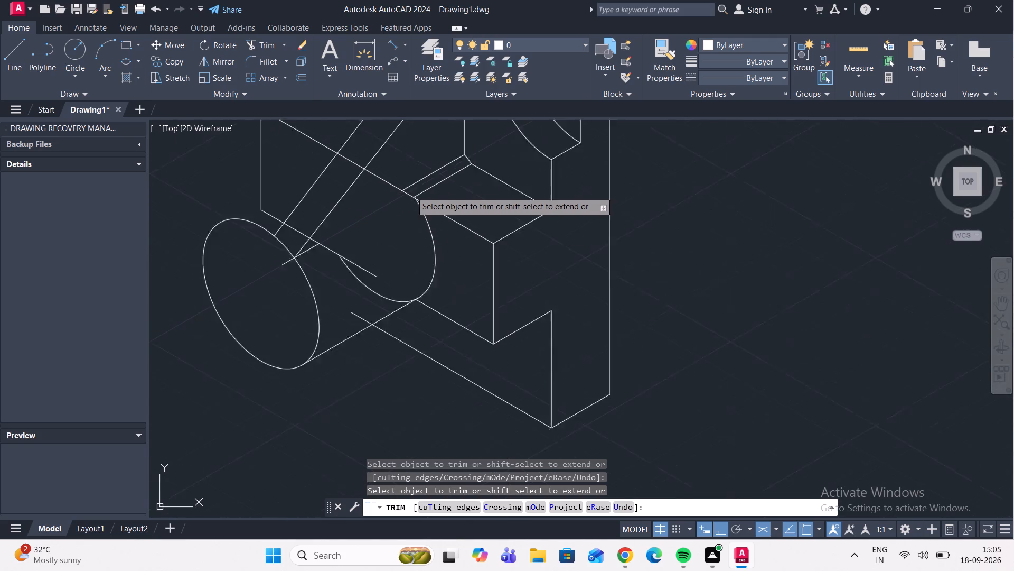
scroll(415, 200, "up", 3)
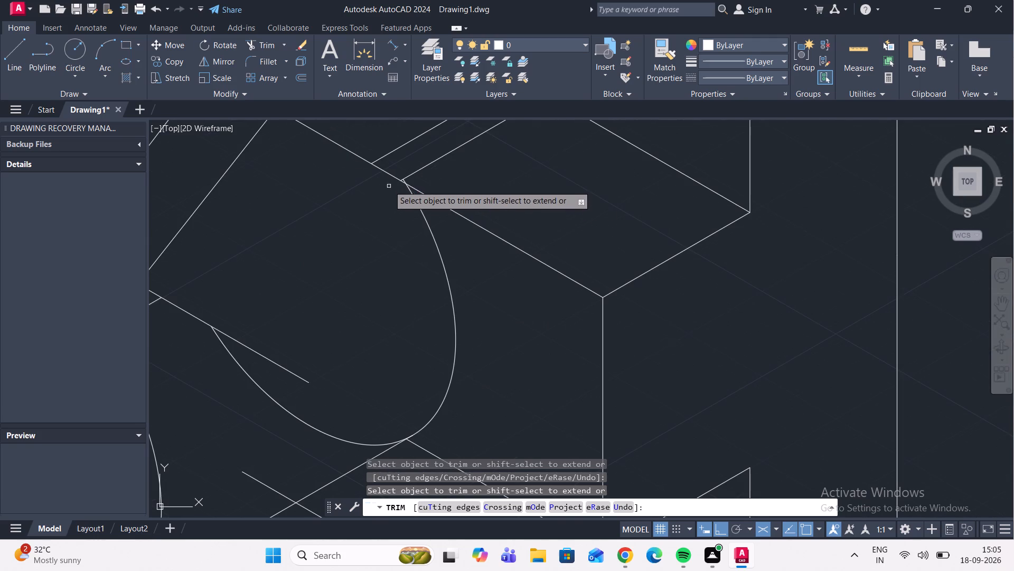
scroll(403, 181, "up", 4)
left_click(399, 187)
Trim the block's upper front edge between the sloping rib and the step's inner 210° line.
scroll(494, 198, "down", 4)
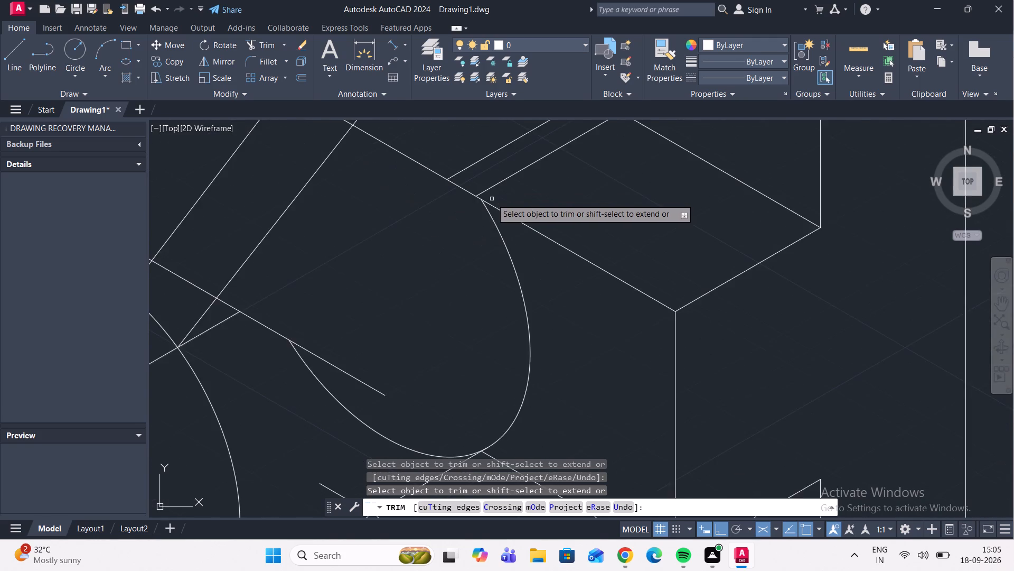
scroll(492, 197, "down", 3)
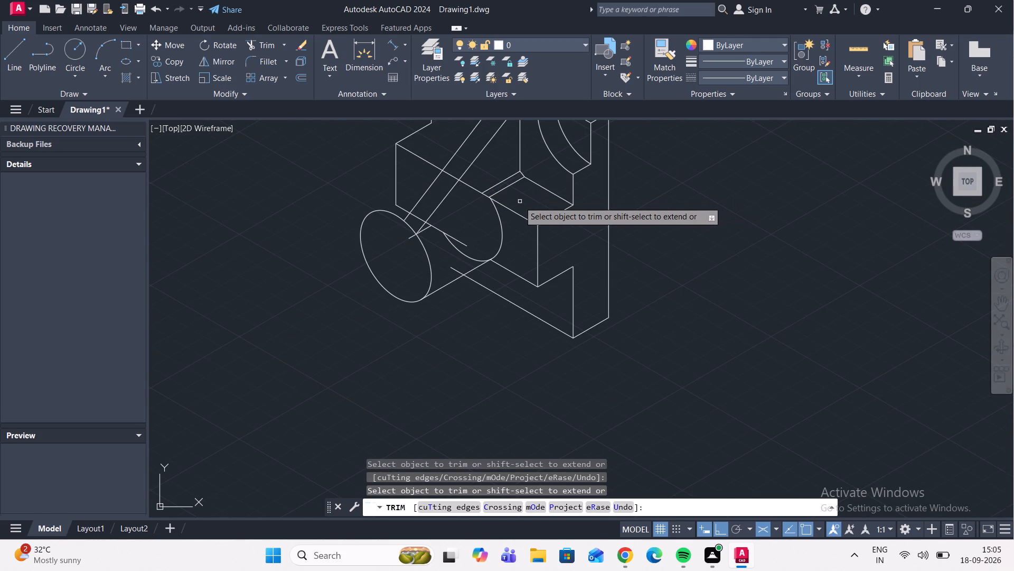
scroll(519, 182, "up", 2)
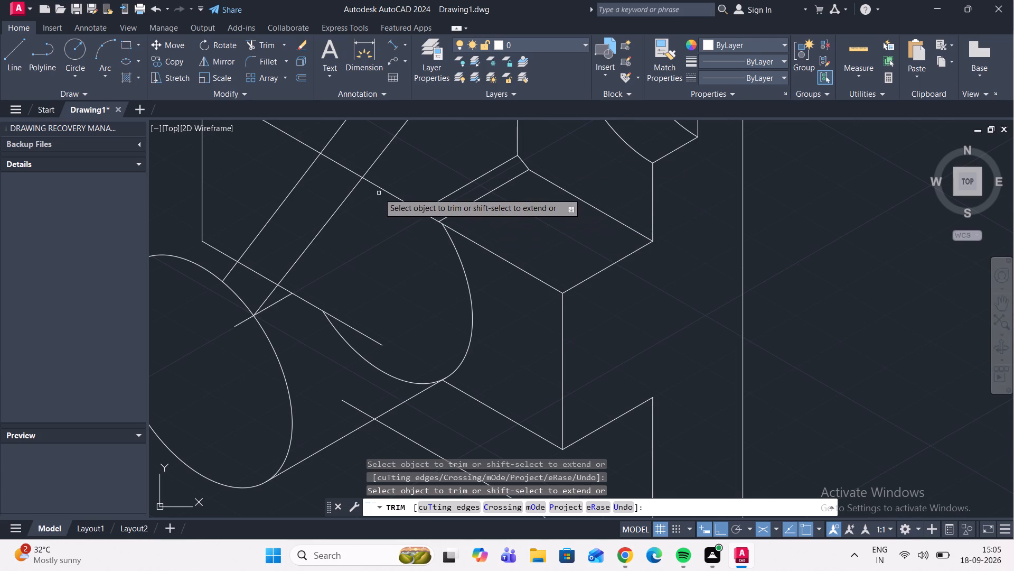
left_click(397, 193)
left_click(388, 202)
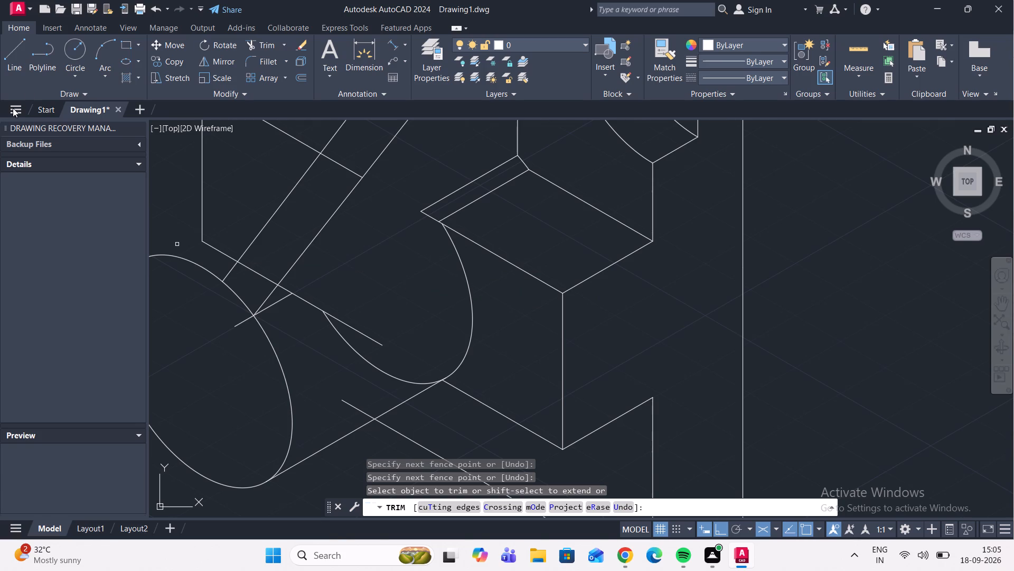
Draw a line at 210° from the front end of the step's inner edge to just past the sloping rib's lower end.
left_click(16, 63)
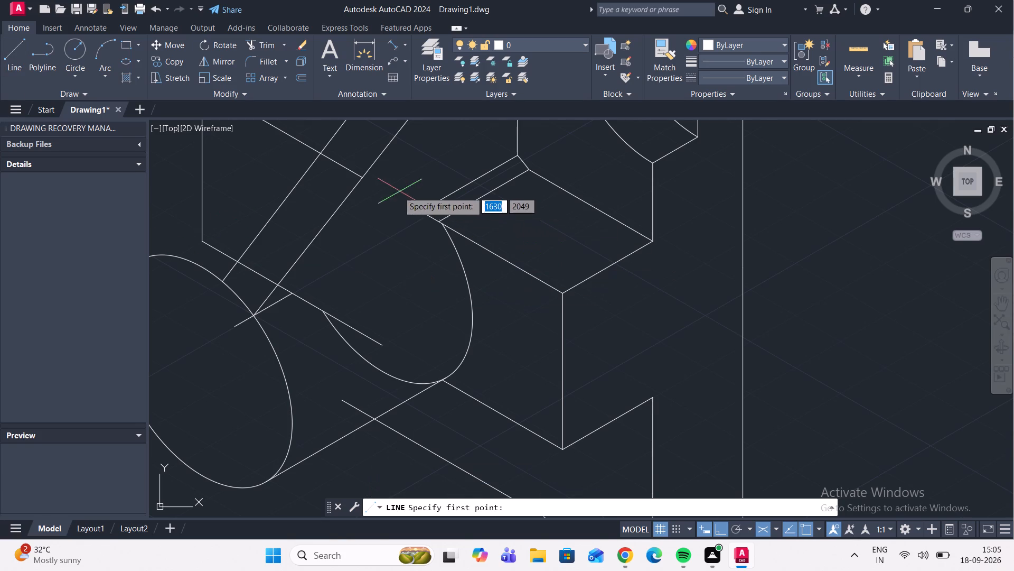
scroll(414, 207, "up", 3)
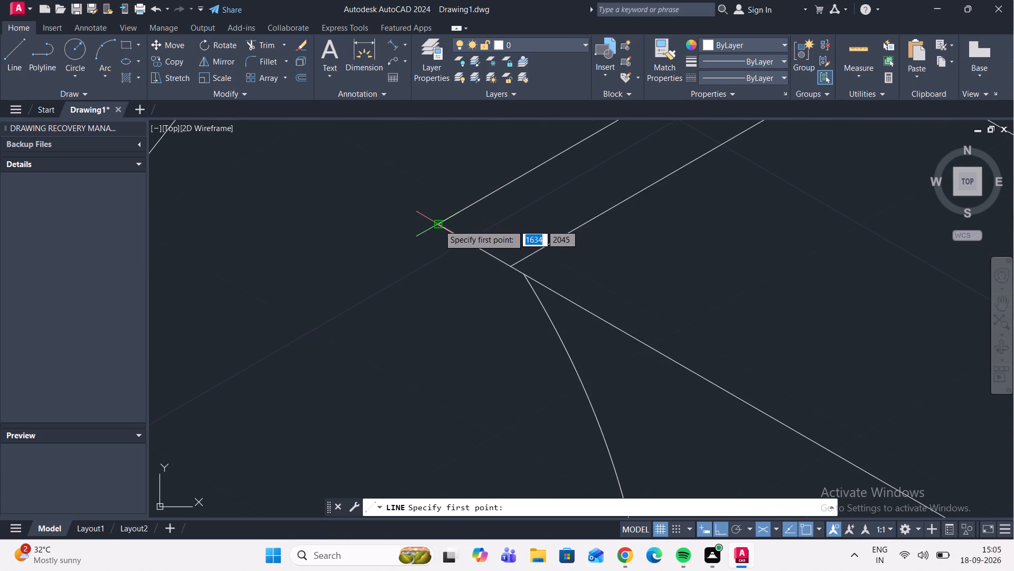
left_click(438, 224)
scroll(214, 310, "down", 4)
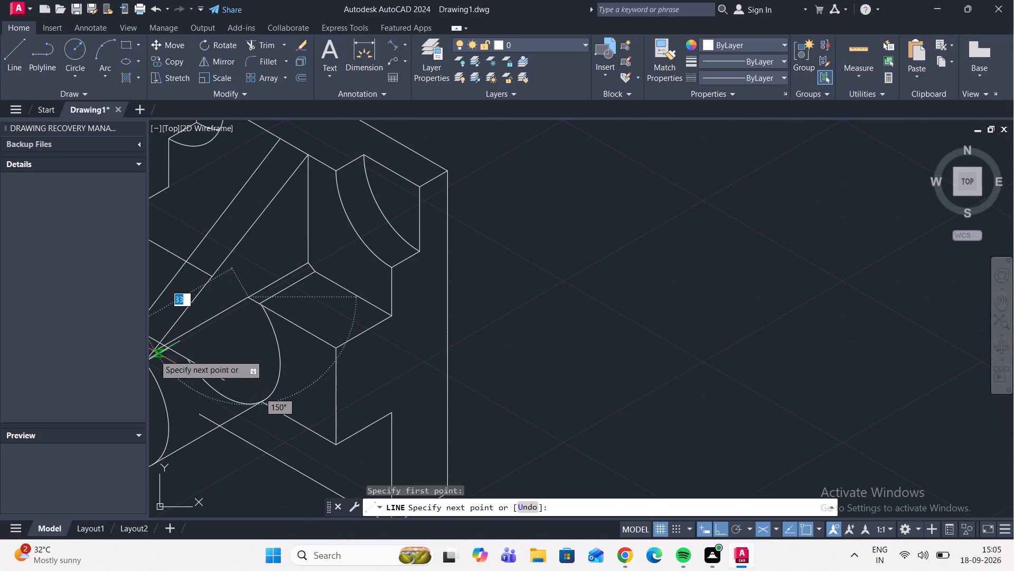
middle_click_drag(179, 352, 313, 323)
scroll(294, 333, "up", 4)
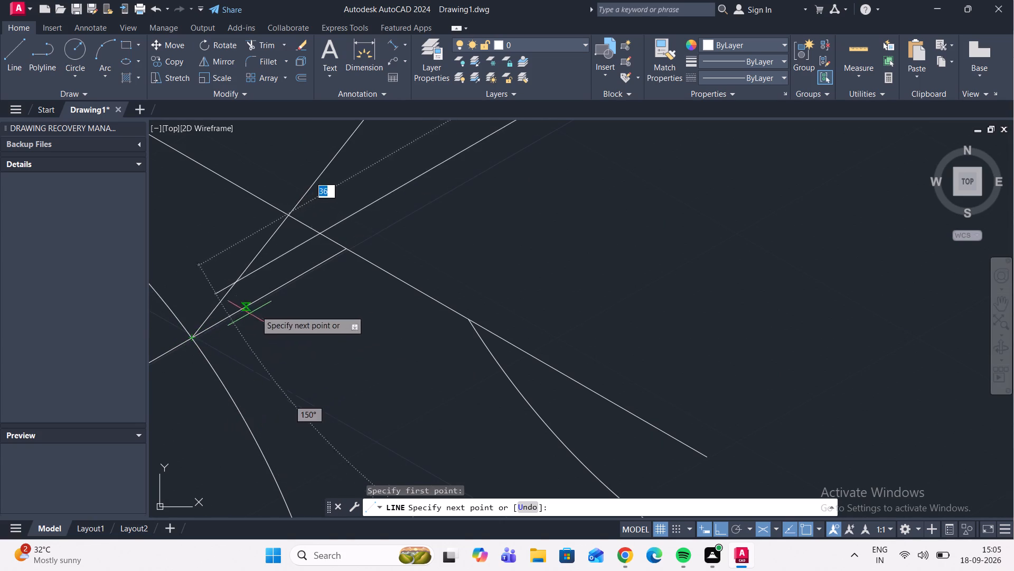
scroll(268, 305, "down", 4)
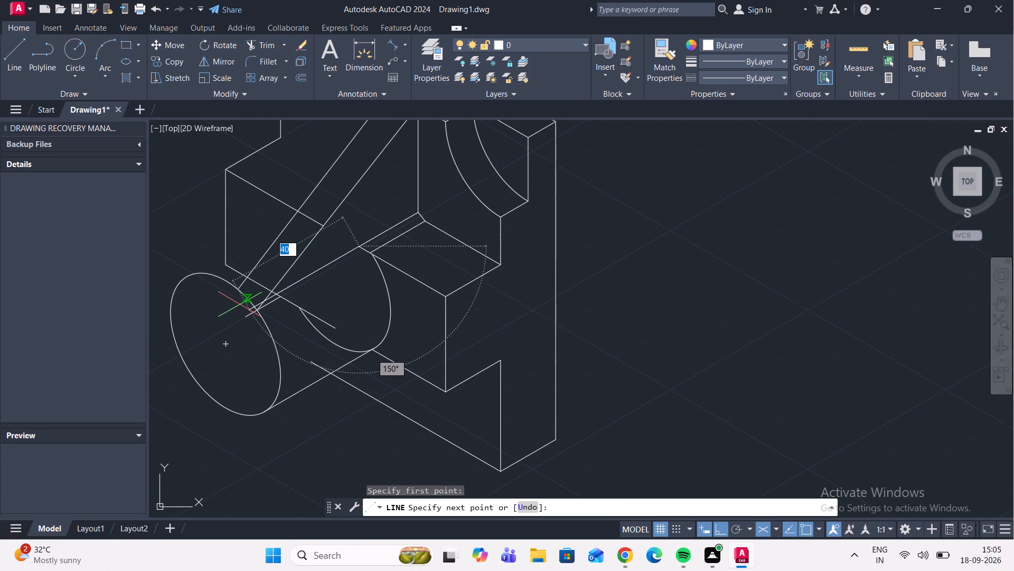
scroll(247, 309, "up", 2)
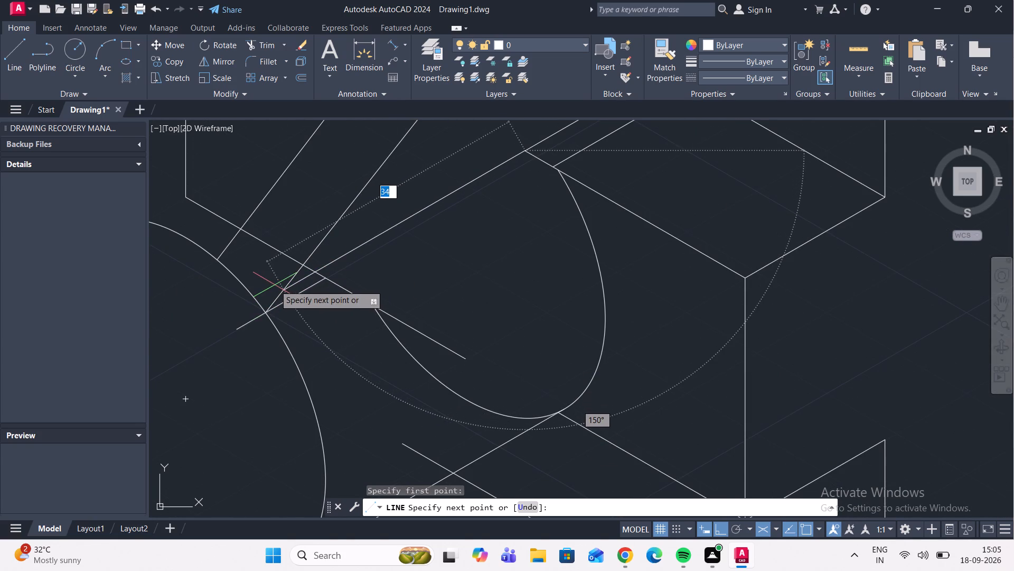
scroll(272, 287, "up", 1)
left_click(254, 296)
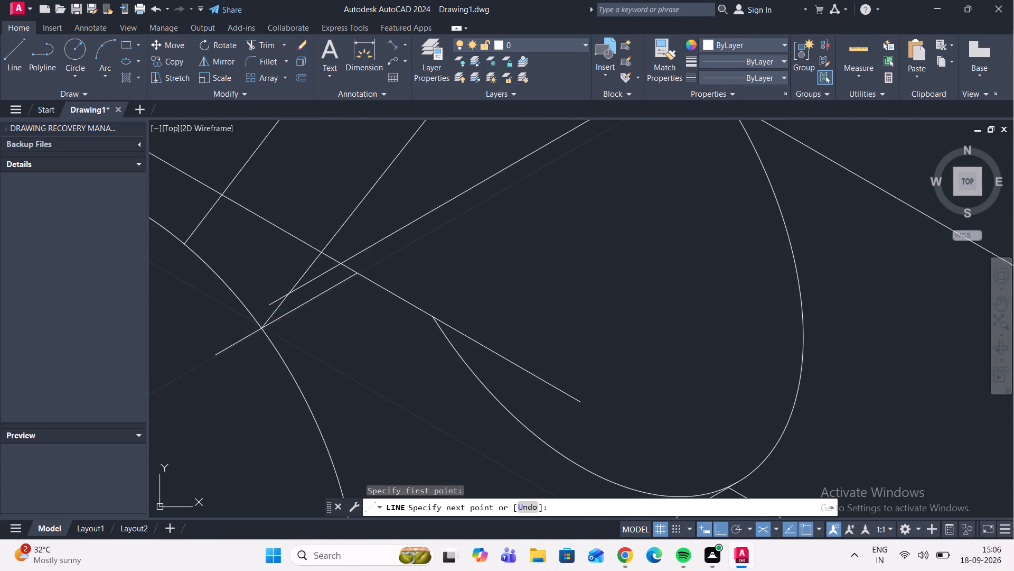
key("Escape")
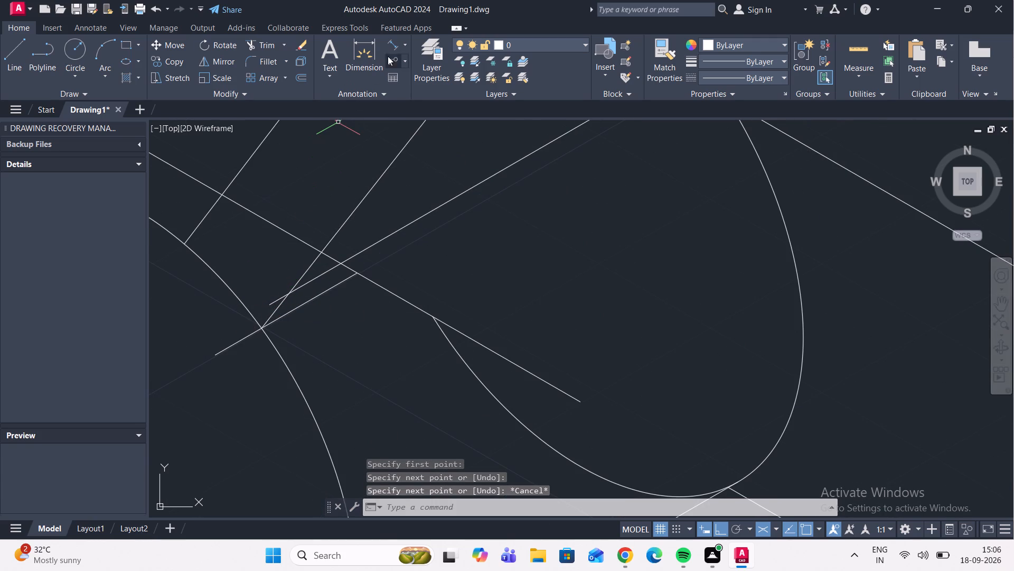
Measure from the new 210° line's crossing with the rib to the step's inner corner using an aligned dimension.
left_click(393, 48)
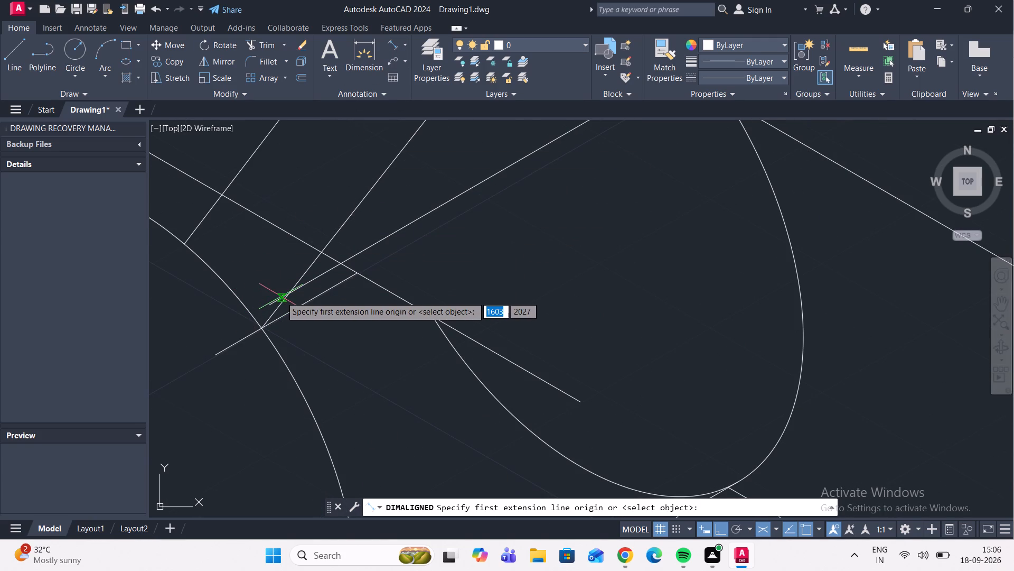
left_click(288, 294)
scroll(500, 237, "down", 3)
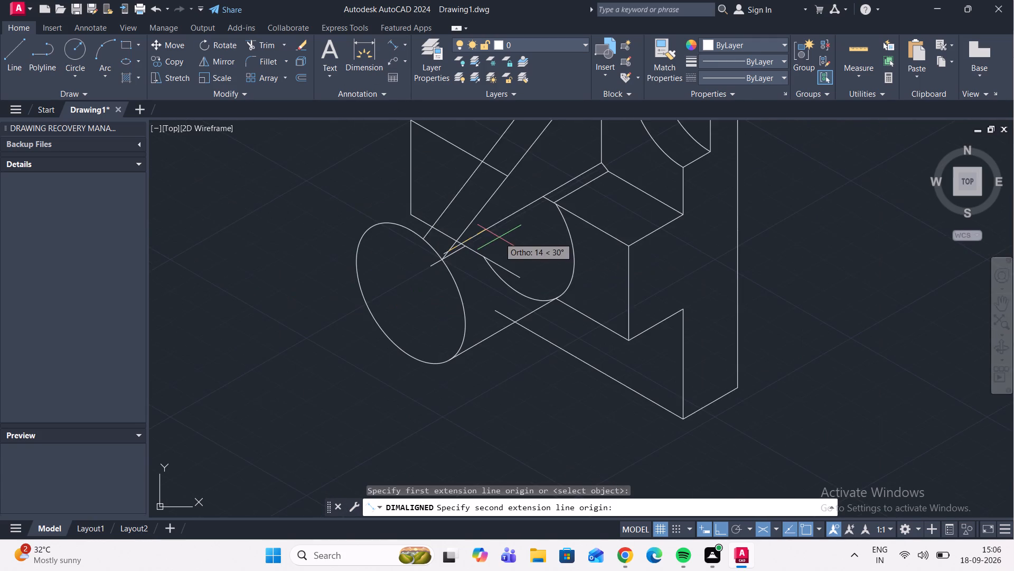
middle_click_drag(499, 237, 165, 401)
scroll(262, 325, "up", 3)
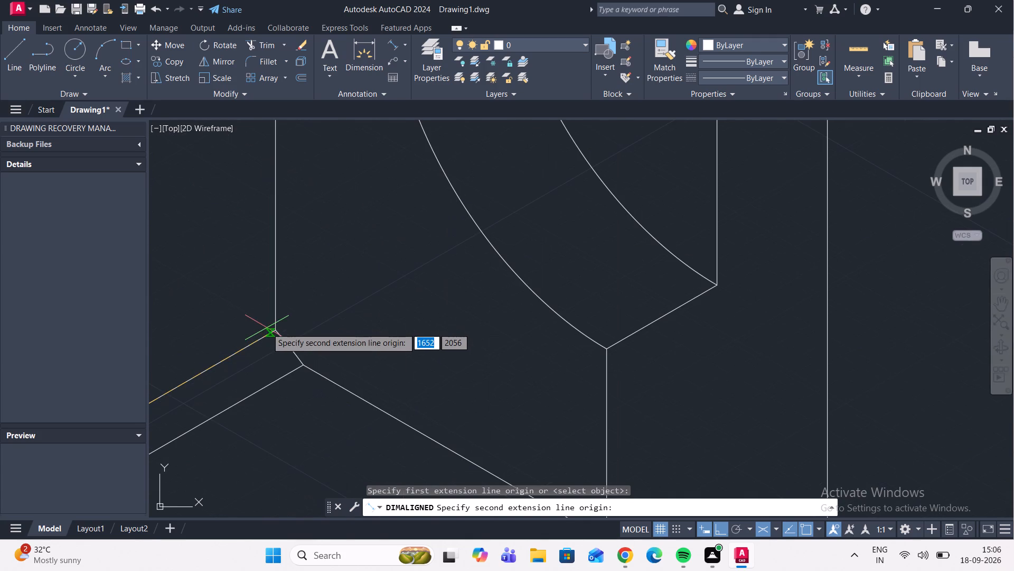
left_click(274, 329)
scroll(306, 304, "down", 4)
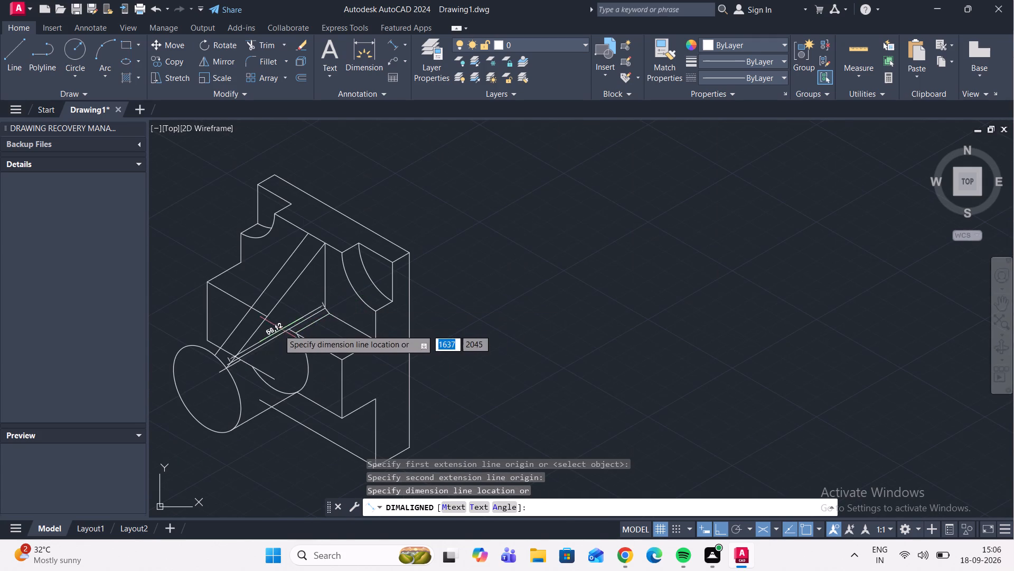
scroll(266, 329, "up", 4)
scroll(272, 330, "down", 3)
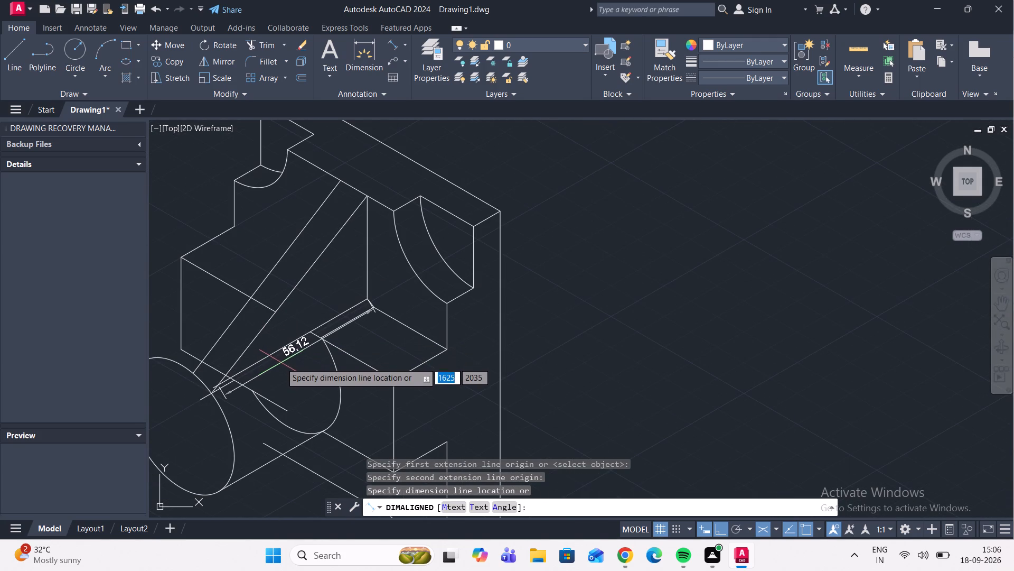
key("Escape")
scroll(249, 372, "up", 1)
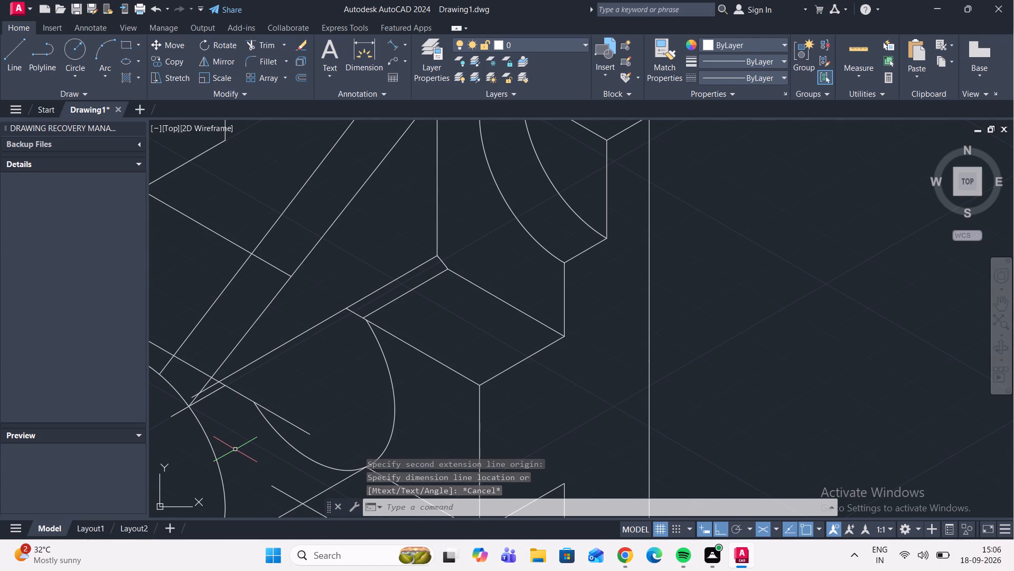
scroll(322, 413, "down", 1)
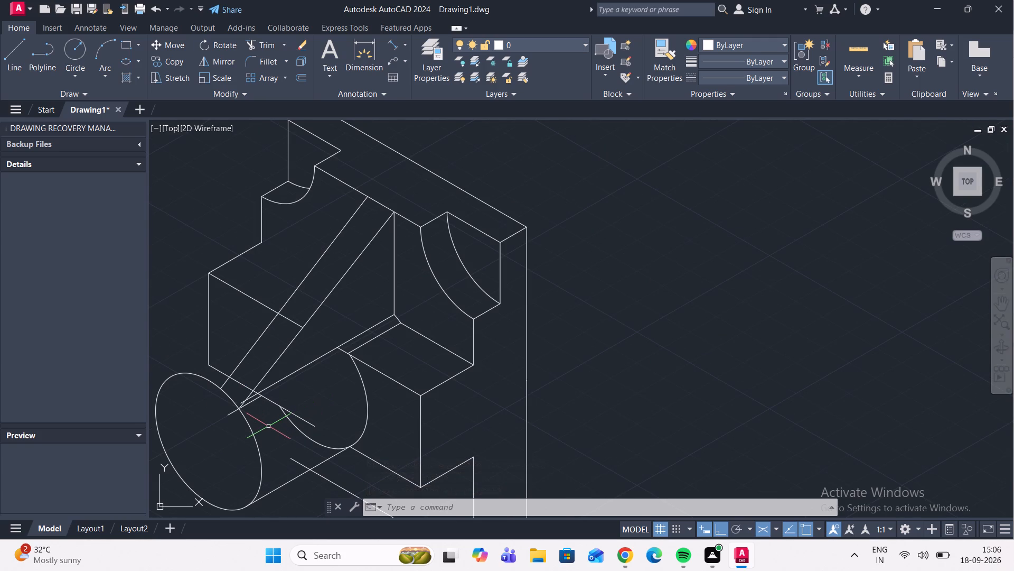
Undo the recent lines, trims, isocircle copy and erasure, back to the full front-face isocircle and the erased 210° line.
key("ctrl+z")
key("ctrl+z")
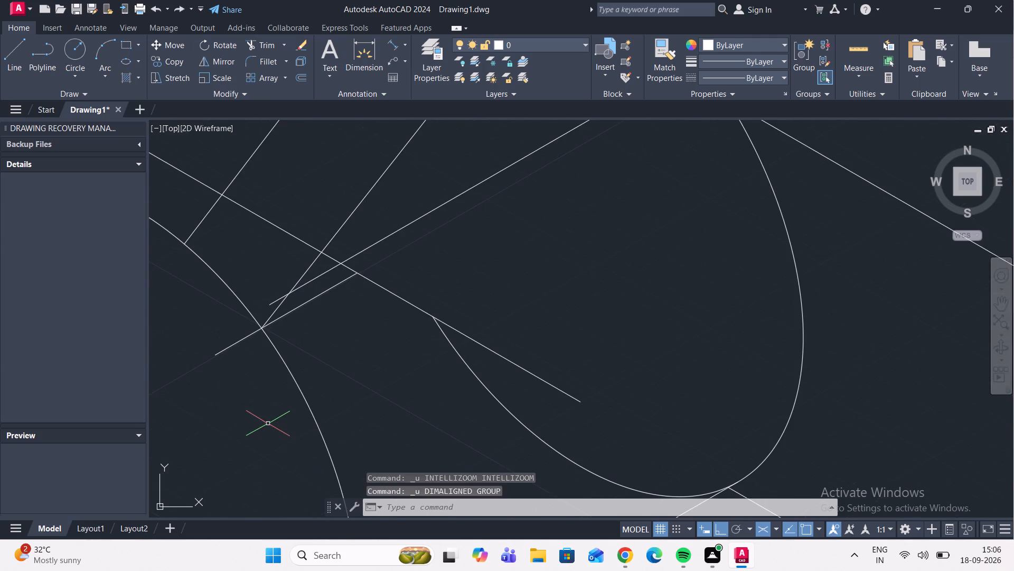
key("ctrl+z")
key("ctrl+z")
key("ctrl+z")
key("ctrl+z")
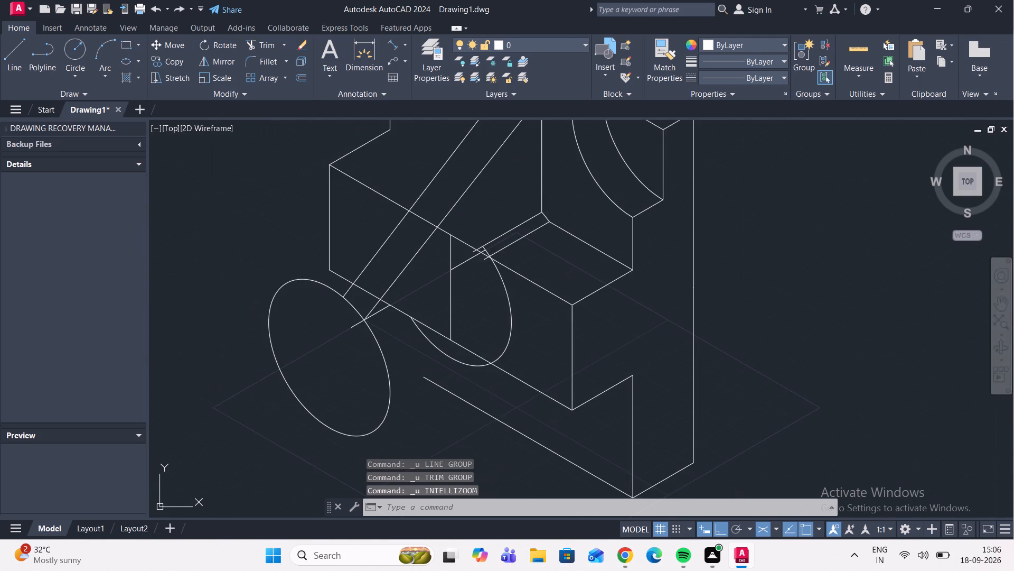
key("ctrl+z")
key("ctrl+z")
key("ctrl+z")
key("ctrl+z")
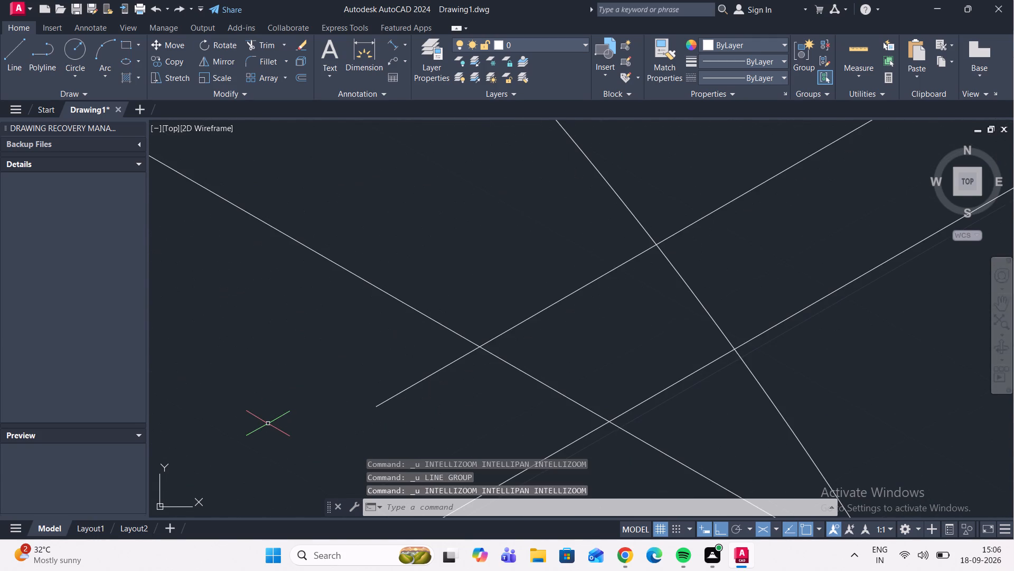
key("ctrl+z")
key("ctrl+z")
key("ctrl+z")
key("ctrl+z")
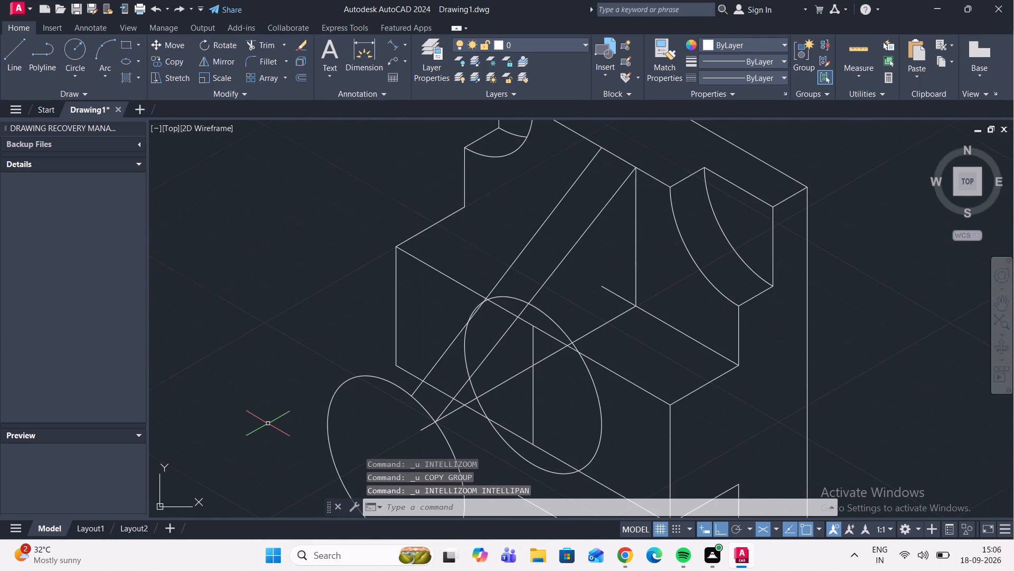
key("ctrl+z")
key("ctrl+z")
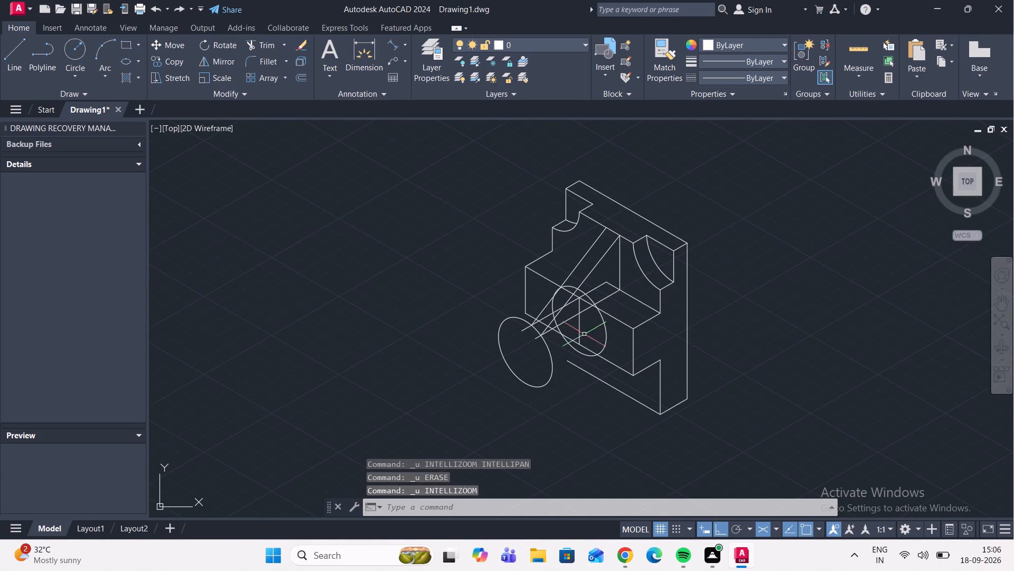
Erase both isocircles, the sloping rib lines, the 210° lines, the block's front edges and the step's inner and vertical lines.
scroll(570, 312, "up", 2)
scroll(601, 347, "down", 3)
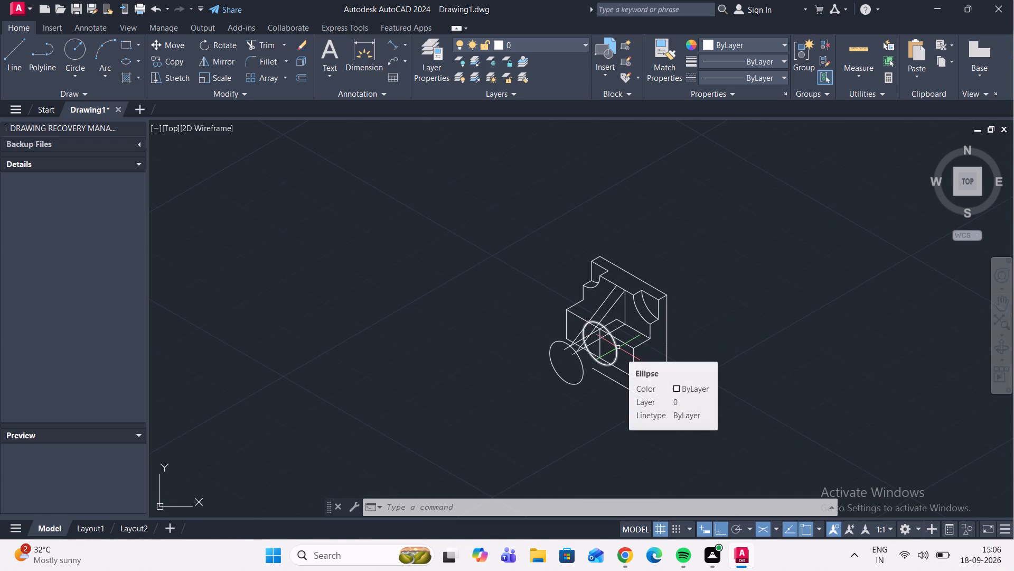
middle_click_drag(617, 347, 567, 334)
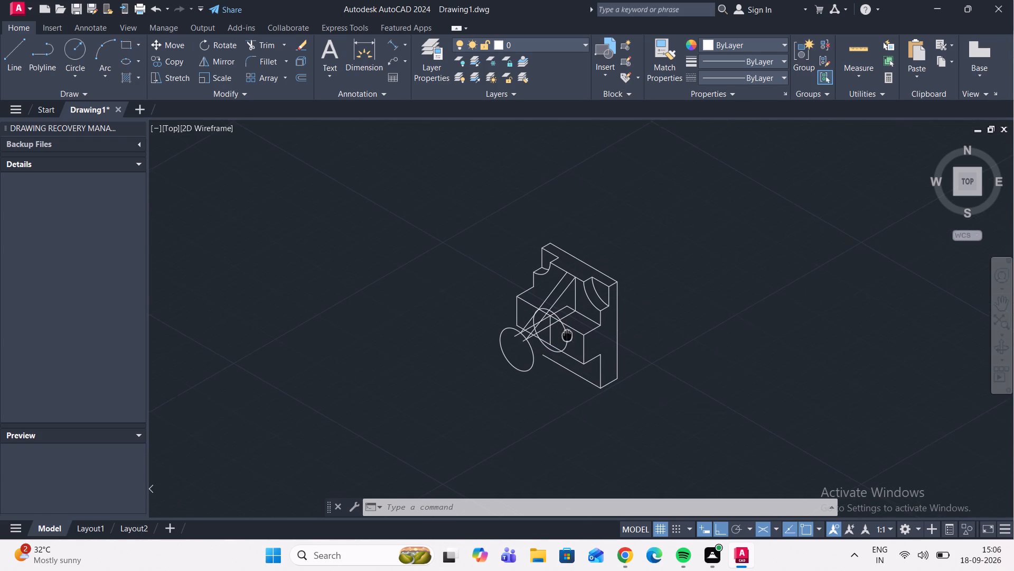
middle_click_drag(567, 334, 567, 334)
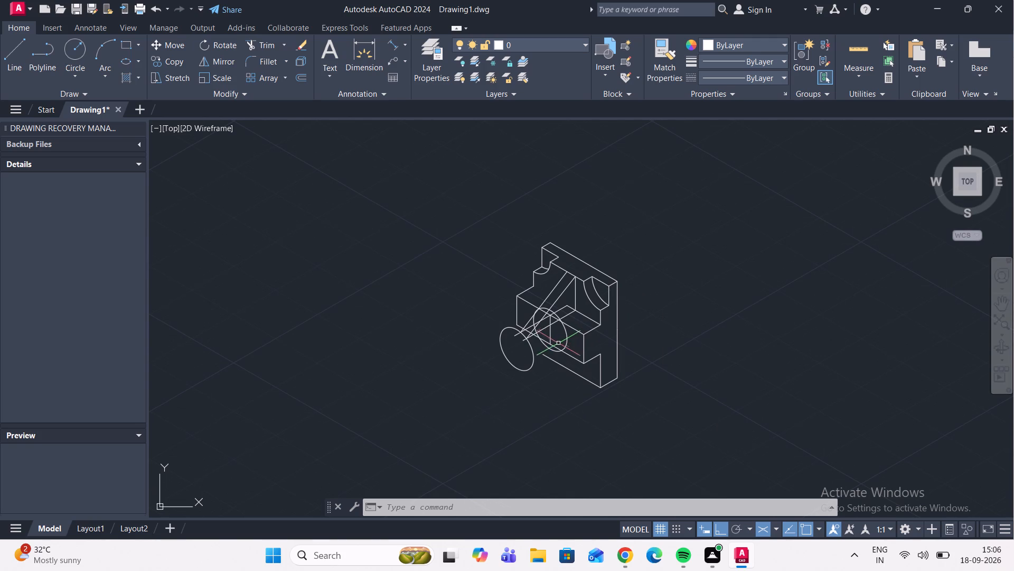
scroll(556, 344, "up", 2)
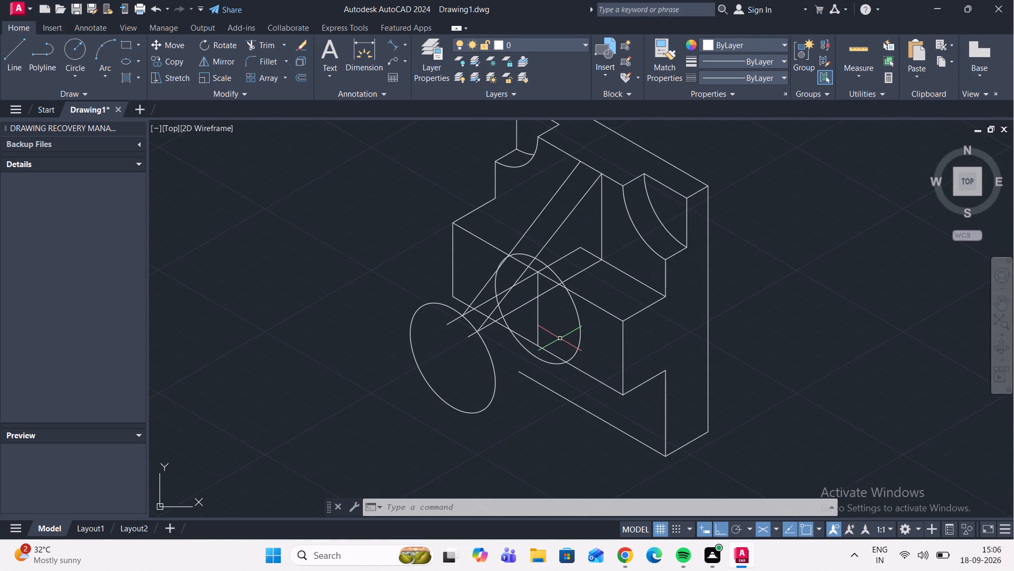
middle_click_drag(754, 362, 691, 377)
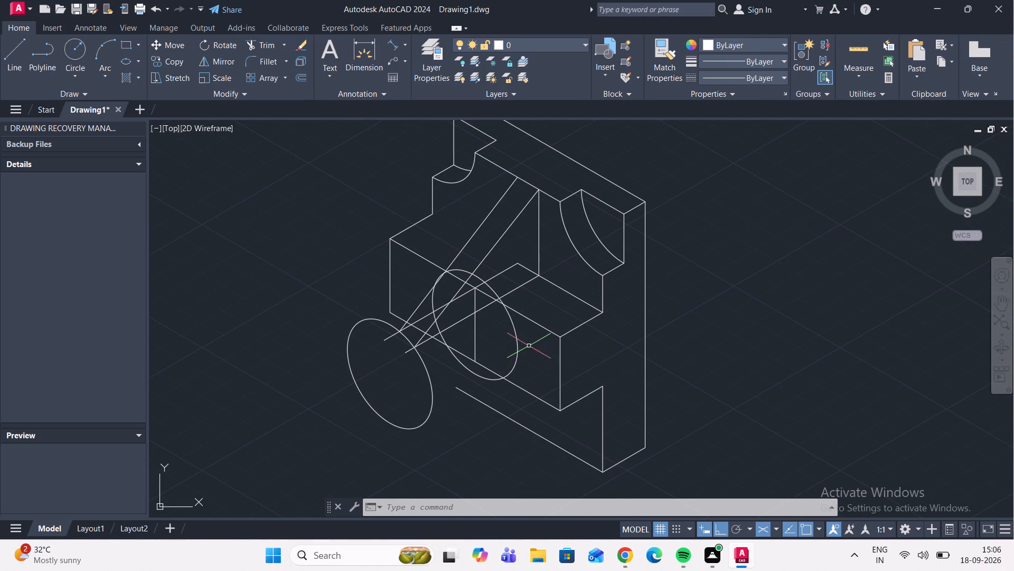
left_click_drag(461, 344, 456, 338)
left_click(400, 289)
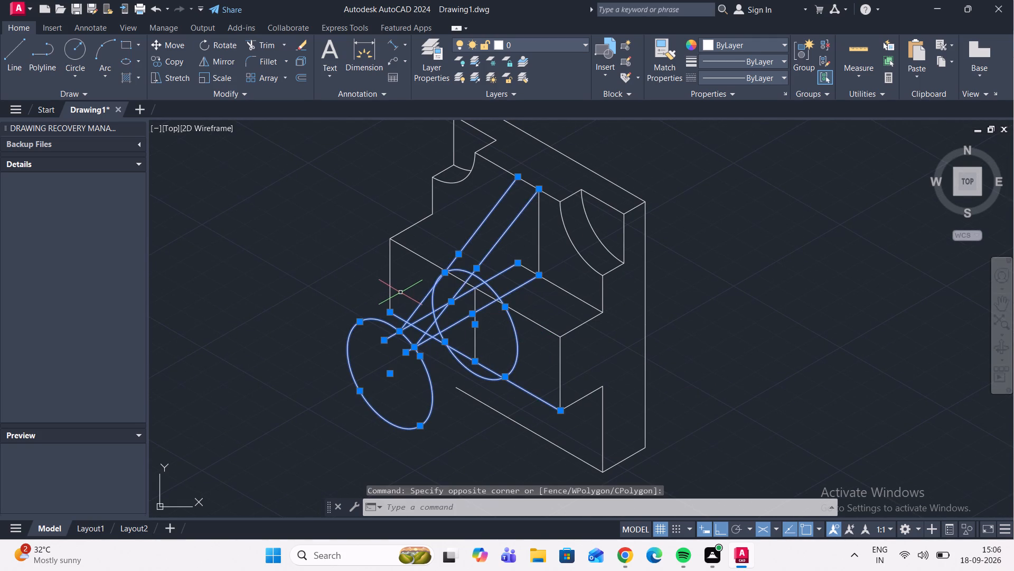
key("Delete")
left_click_drag(496, 337, 486, 320)
left_click(437, 261)
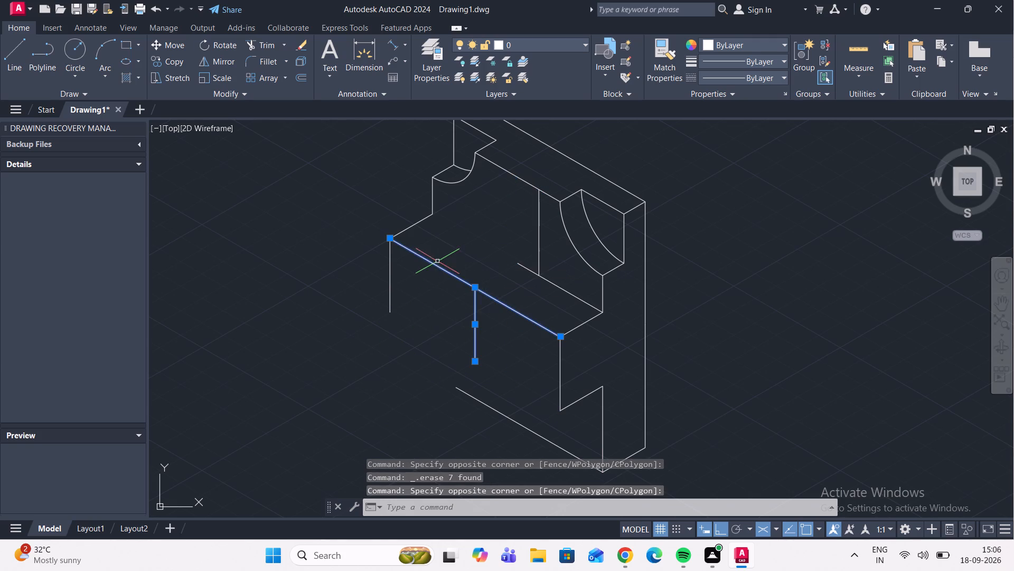
key("Delete")
left_click(551, 284)
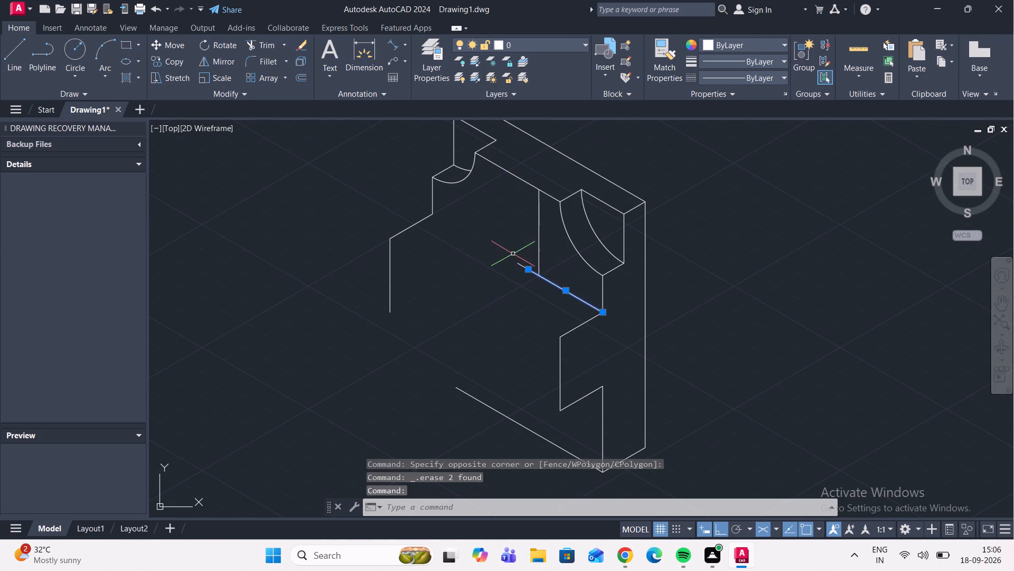
left_click(538, 256)
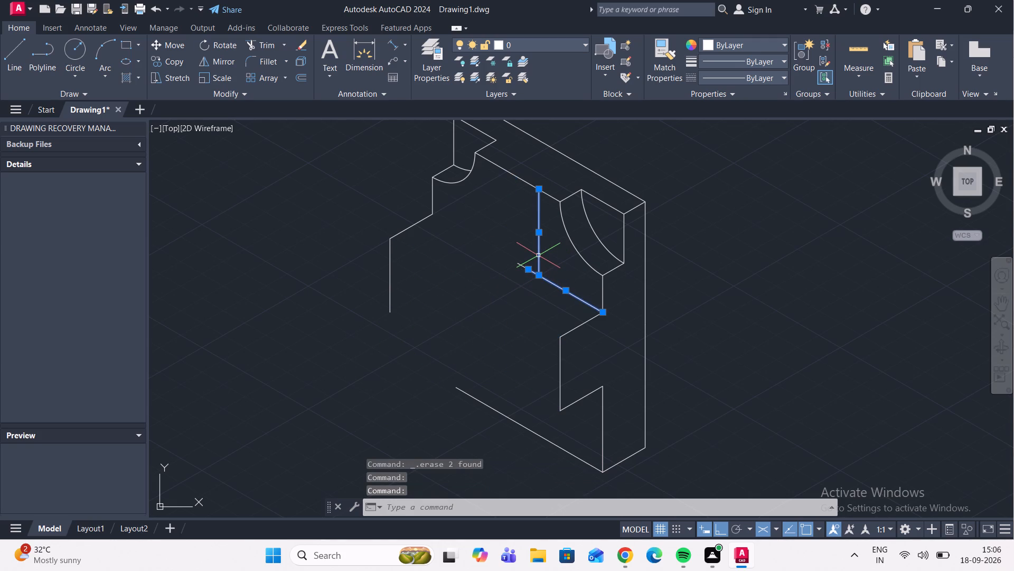
key("Delete")
Erase all the remaining geometry of the isometric part, leaving the drawing area empty.
scroll(649, 326, "down", 2)
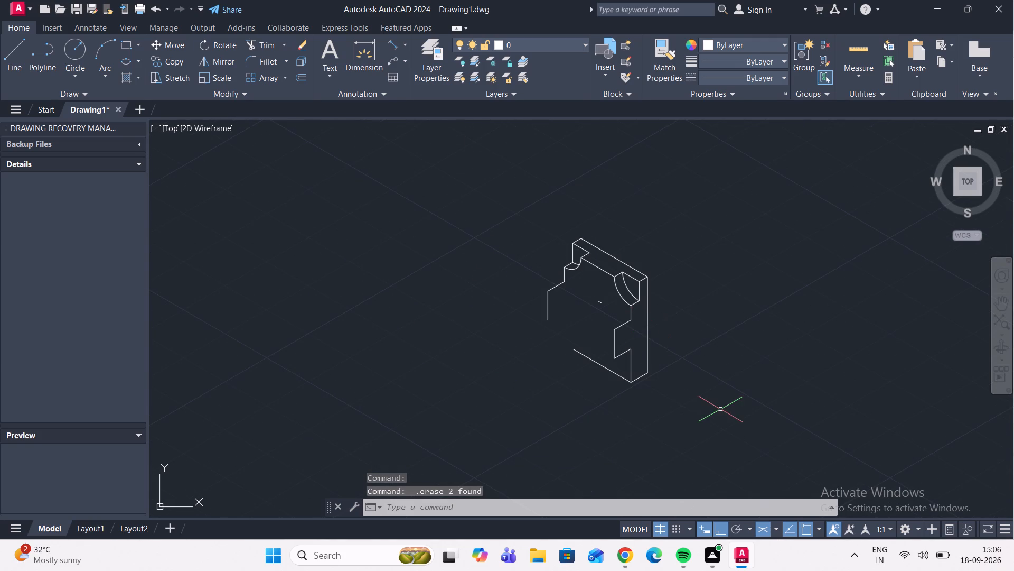
left_click_drag(720, 420, 716, 410)
left_click(487, 229)
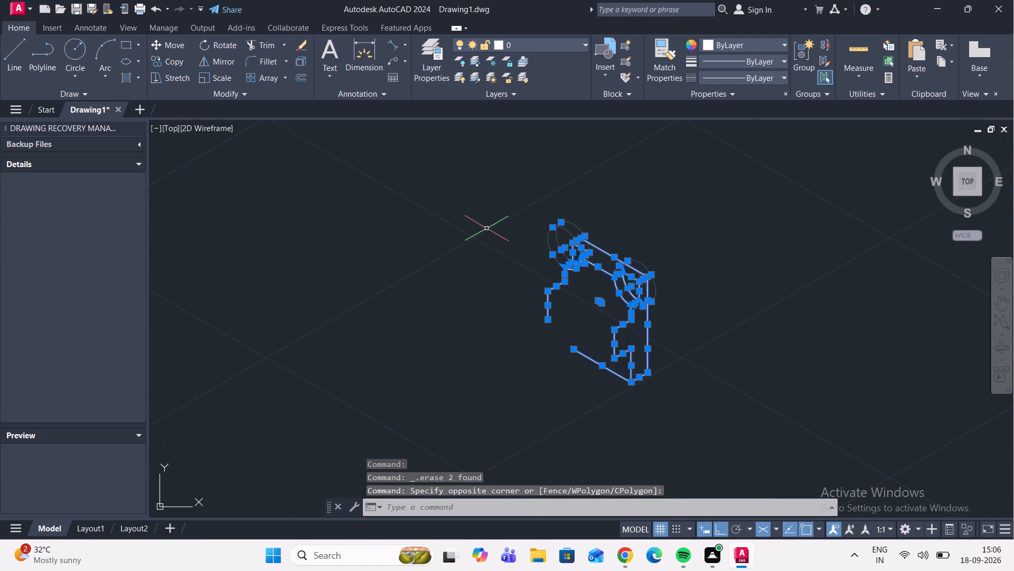
key("Delete")
left_click_drag(531, 356, 504, 330)
left_click(232, 234)
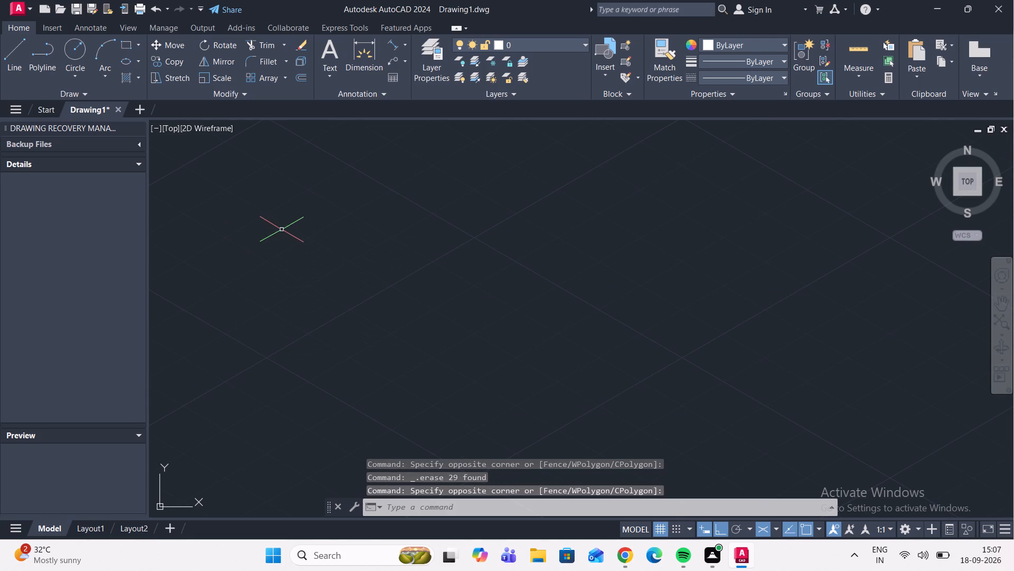
key("Delete")
Start a new line from a free point near the middle of the empty drawing area.
left_click(14, 56)
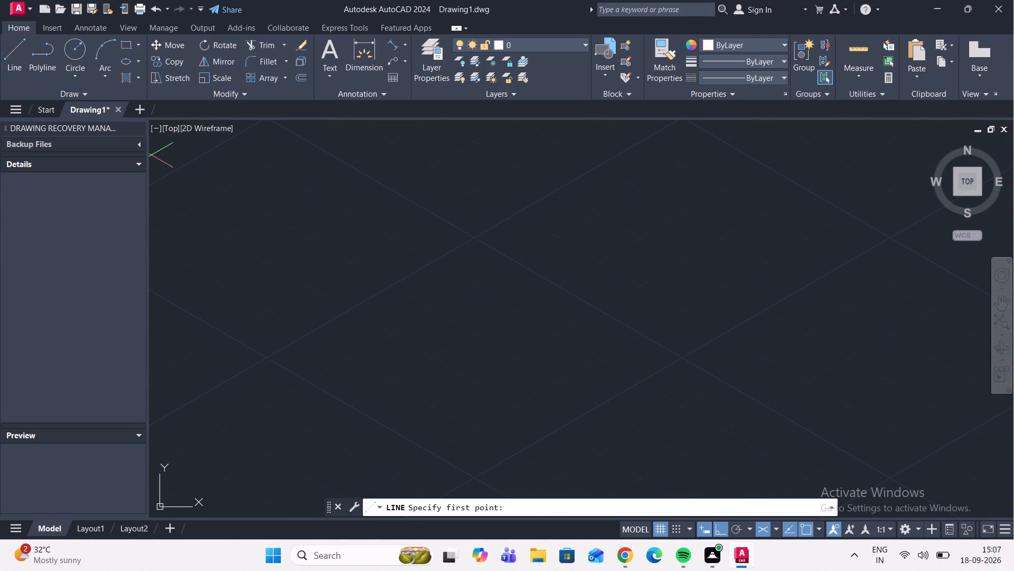
left_click(558, 353)
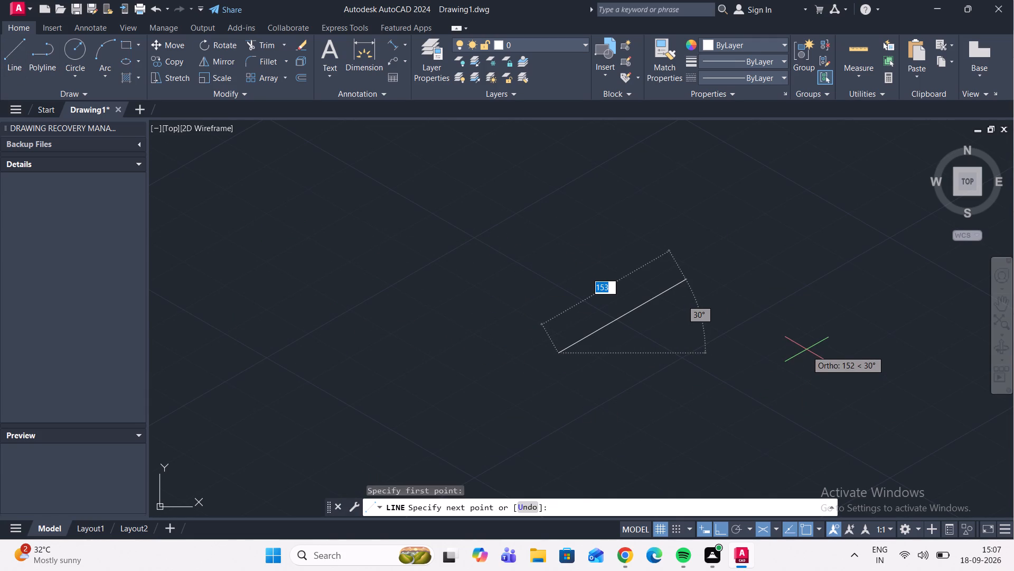
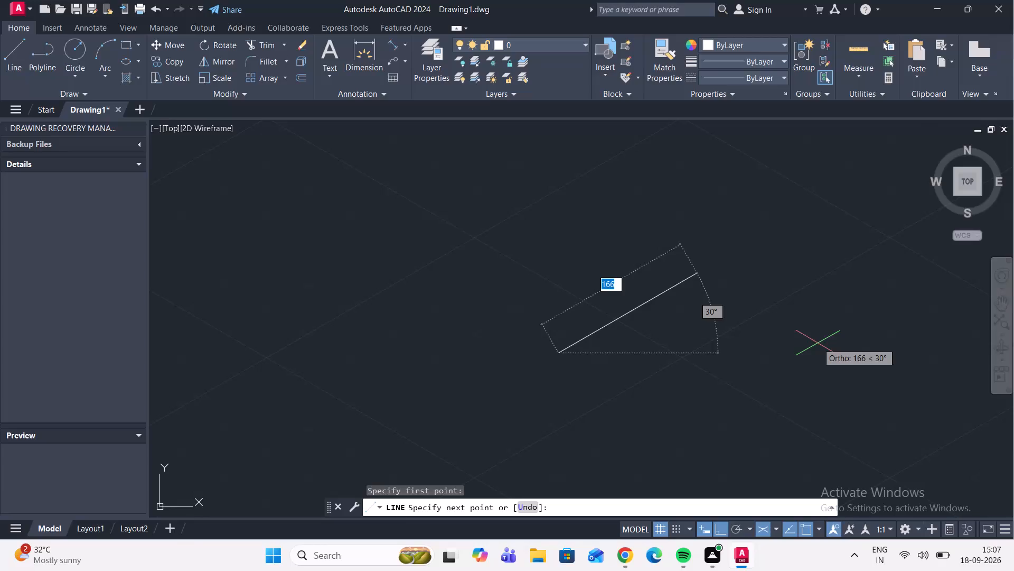
Draw the profile's 20-unit base edge at 30° and the 100-unit vertical edge rising from its end.
type("20")
key("Return")
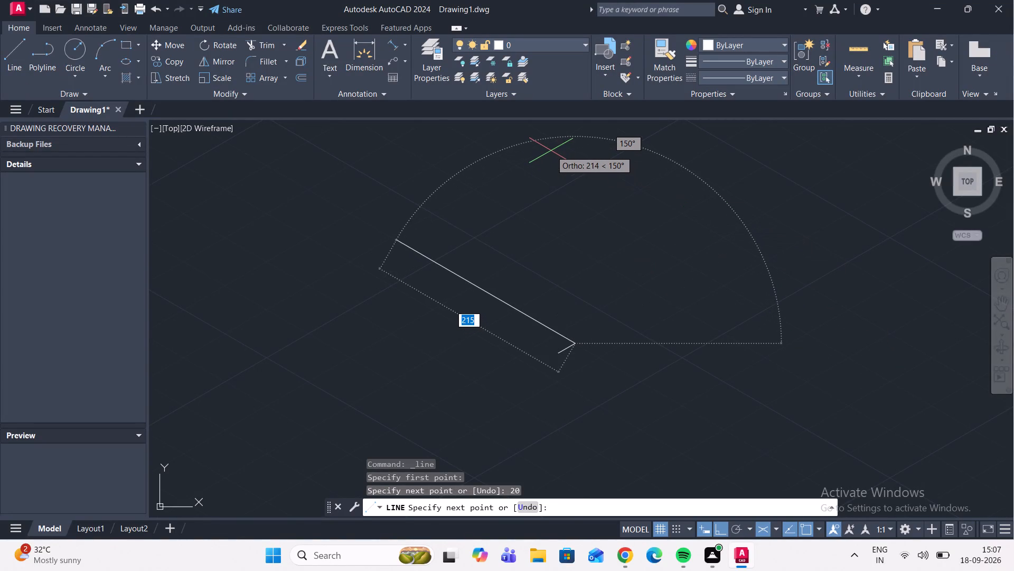
key("F5")
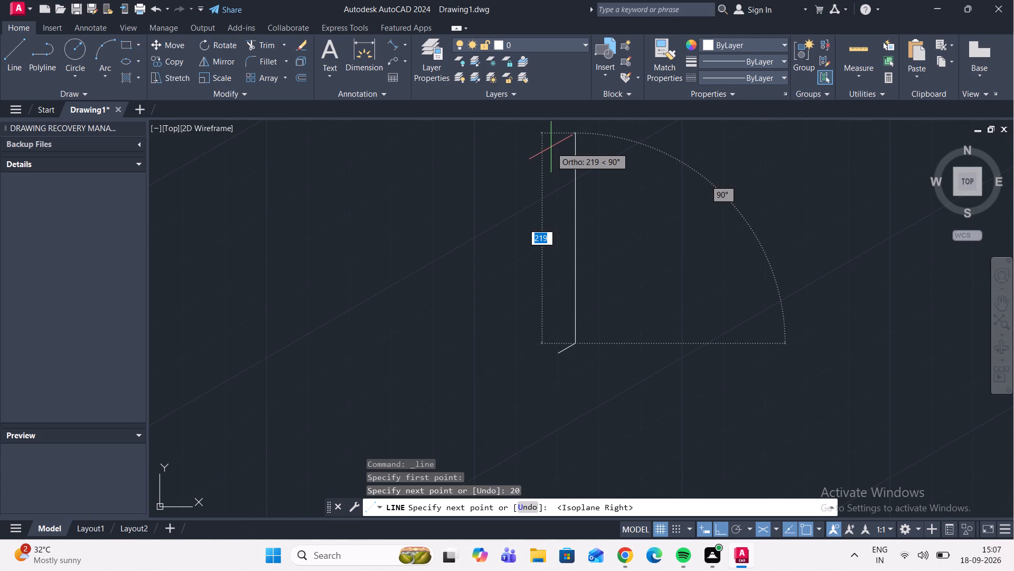
type("100")
key("Return")
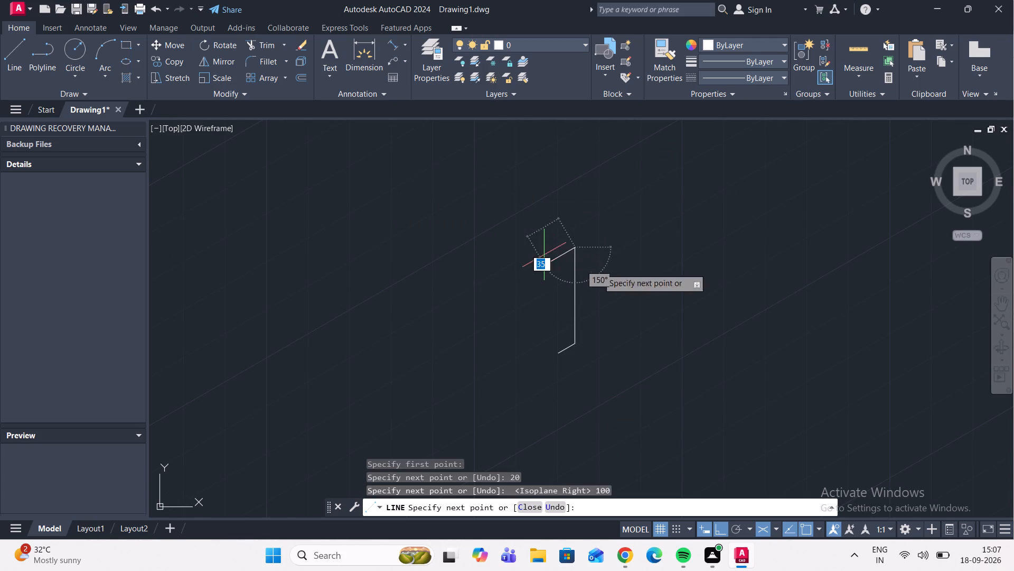
Continue the profile's stepped front in the right isoplane: 10 at 210°, 20 down, 10 at 210°, 15 down, and 20 at 210°.
scroll(541, 260, "up", 3)
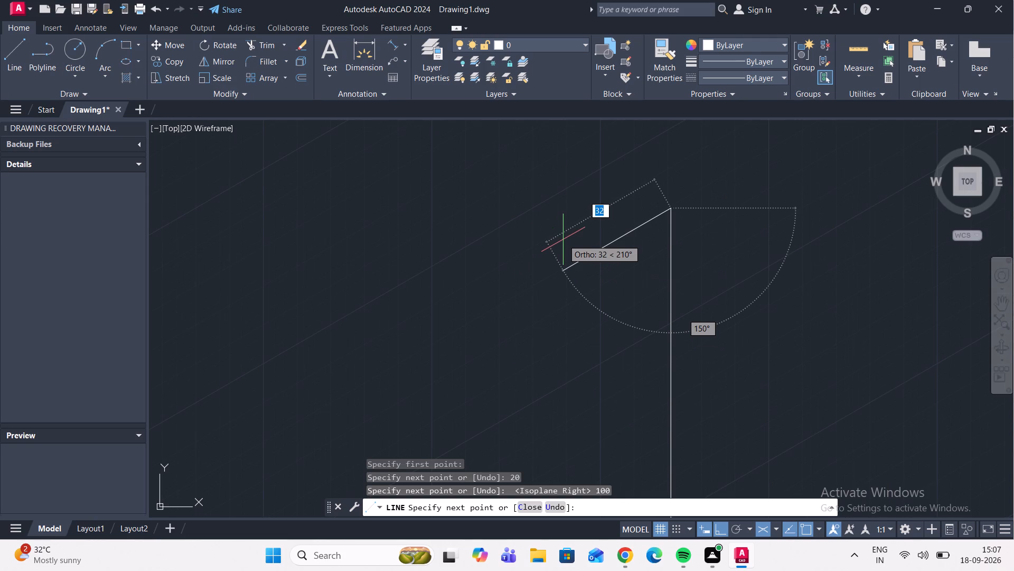
type("10")
key("Return")
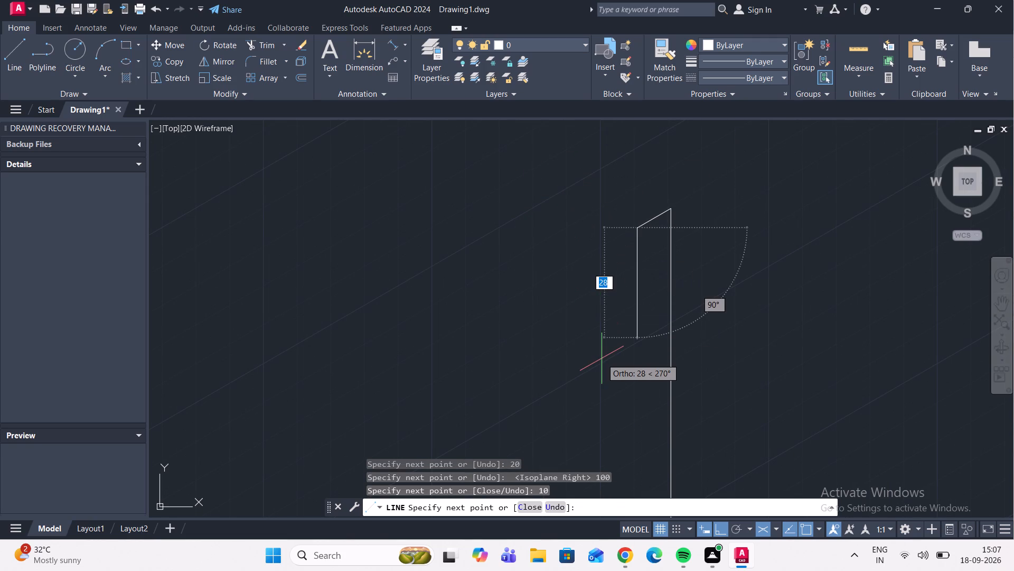
type("20")
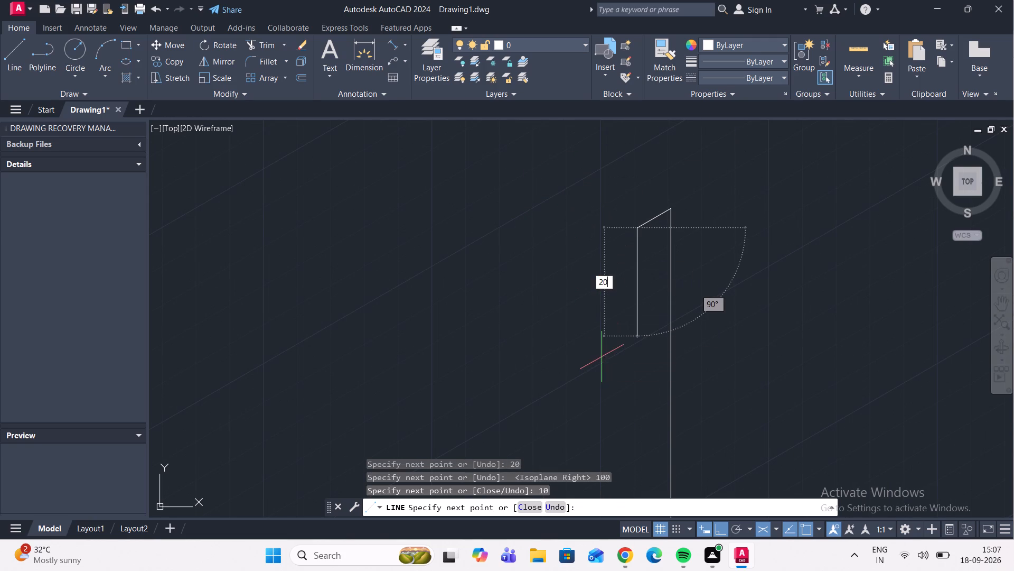
key("Return")
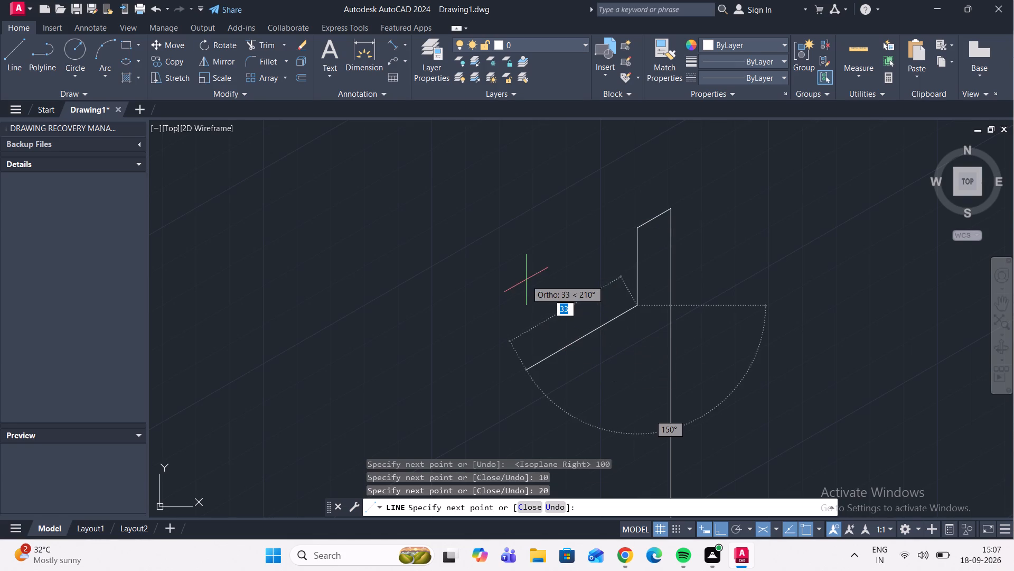
type("10")
key("Return")
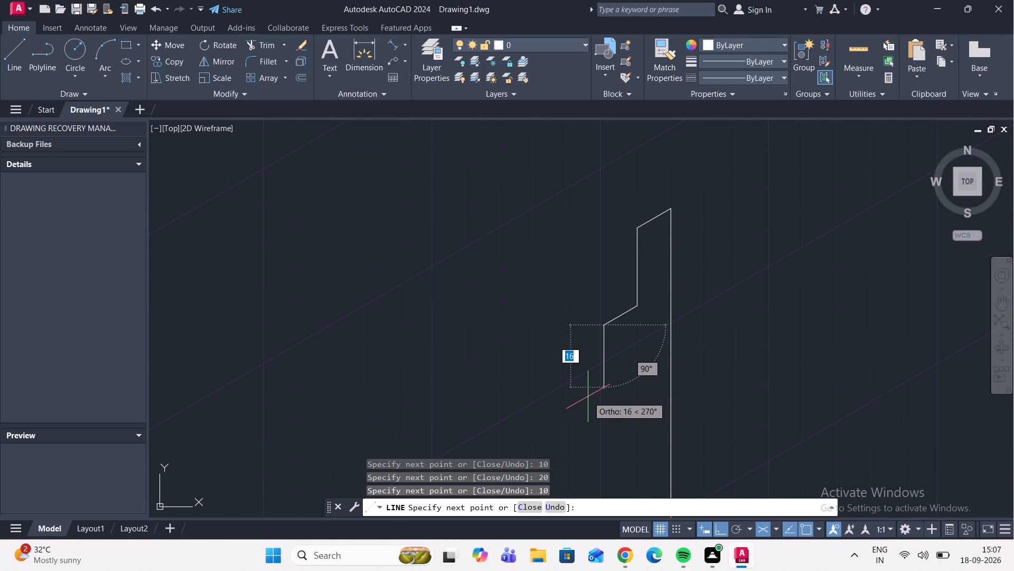
type("15")
key("Return")
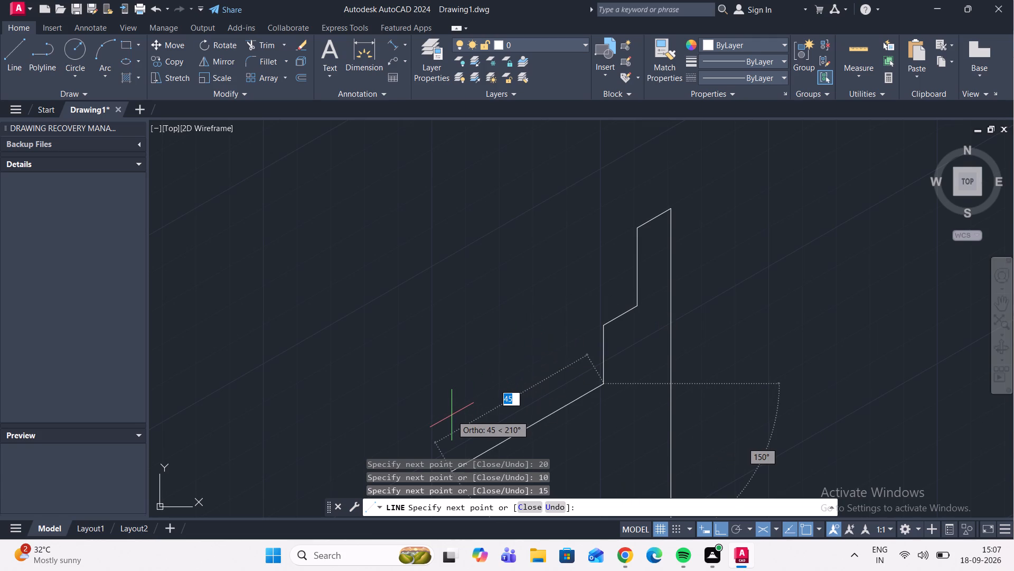
type("20")
key("Return")
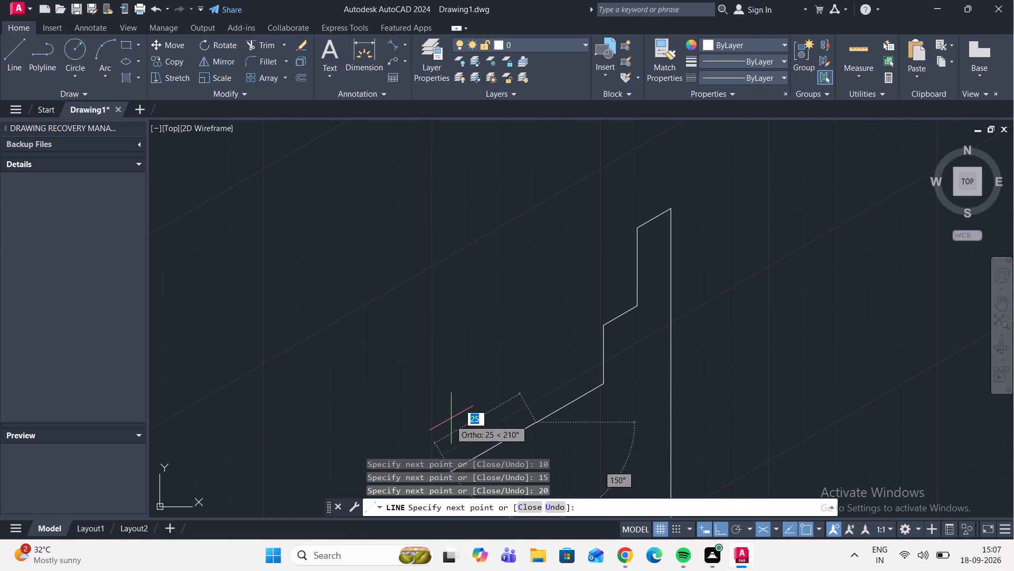
Complete the profile with segments 30 down and 20 at 30°, then close it vertically to the base edge's starting point.
scroll(650, 216, "down", 2)
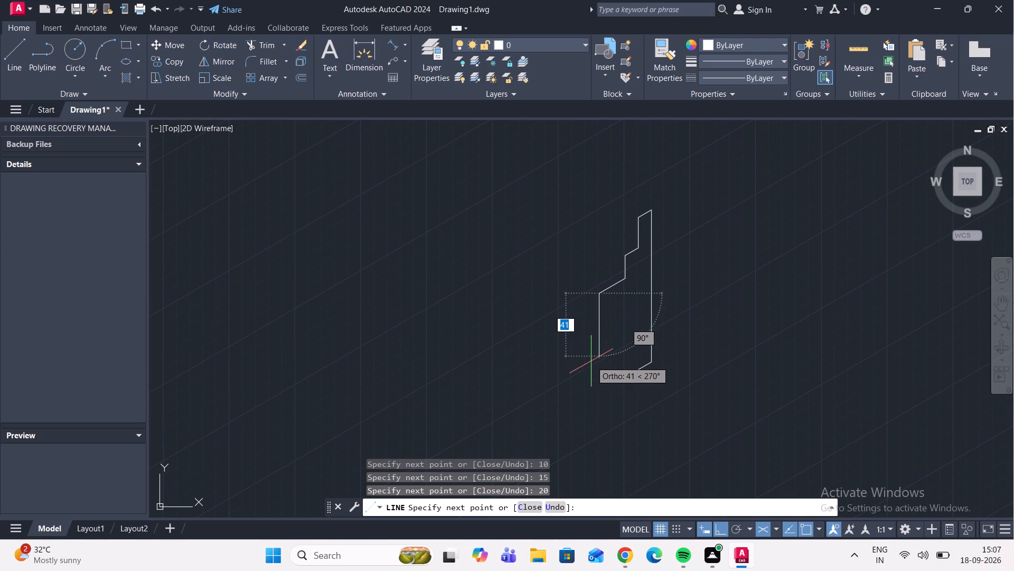
type("30")
key("Return")
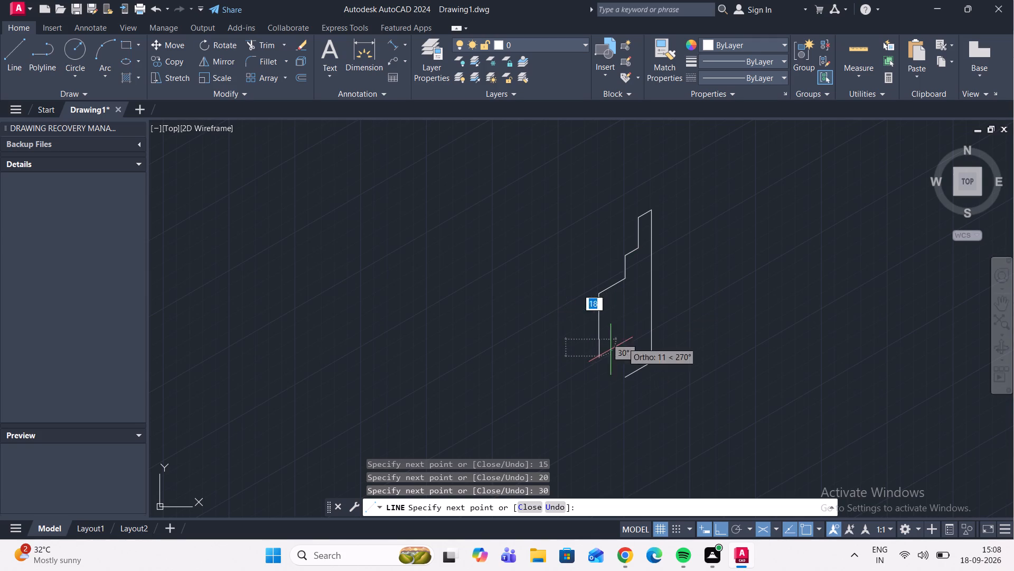
type("20")
key("Return")
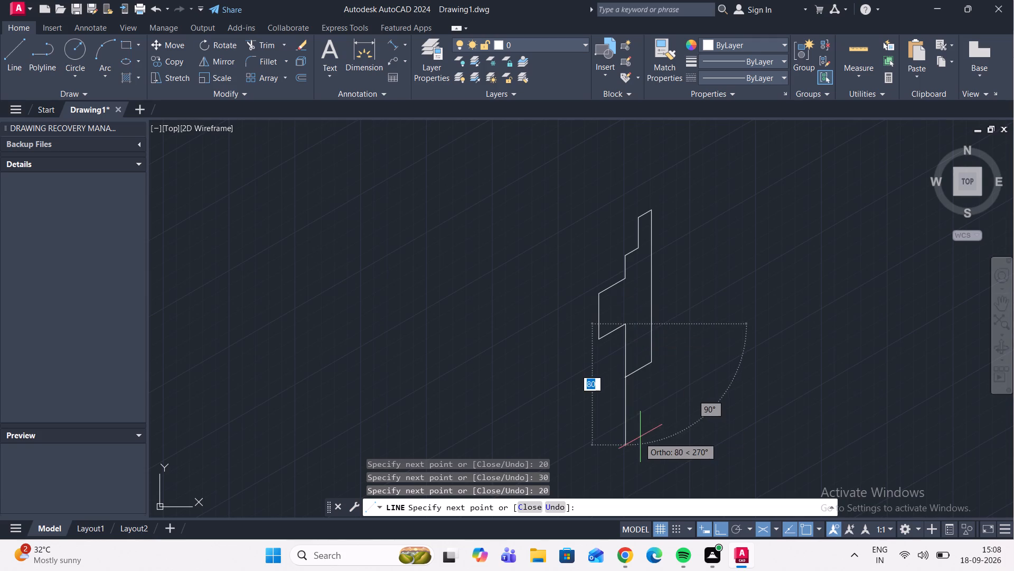
scroll(625, 348, "up", 2)
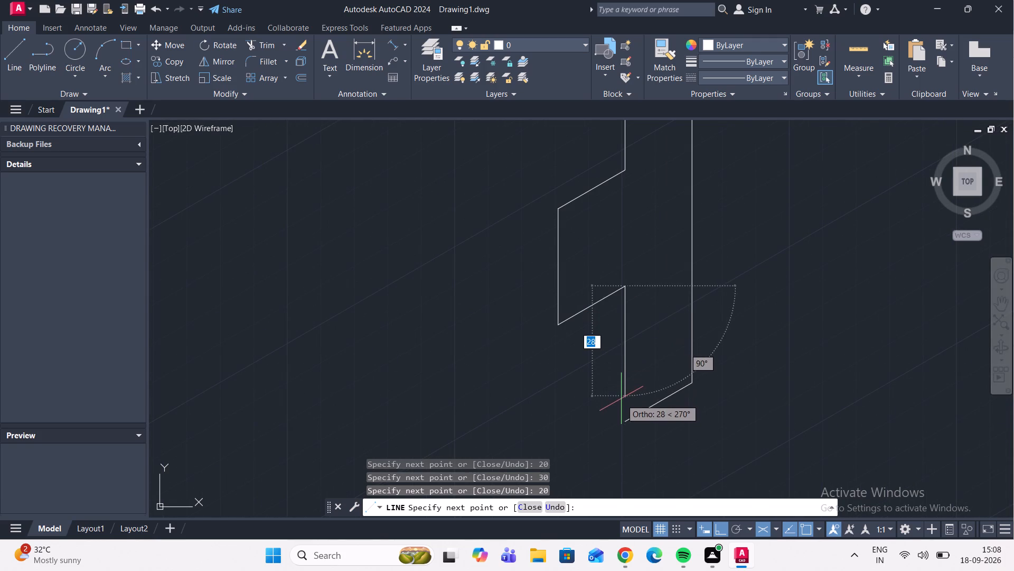
left_click(623, 419)
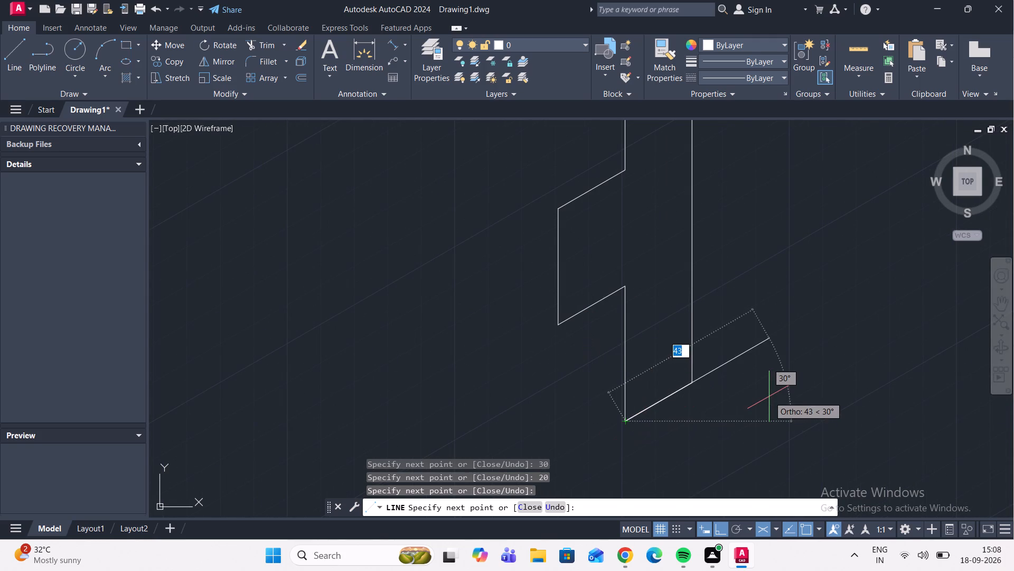
key("Escape")
Draw a radius 20 isocircle in the left isoplane, centred on the front end of the profile's short top edge.
scroll(699, 308, "down", 3)
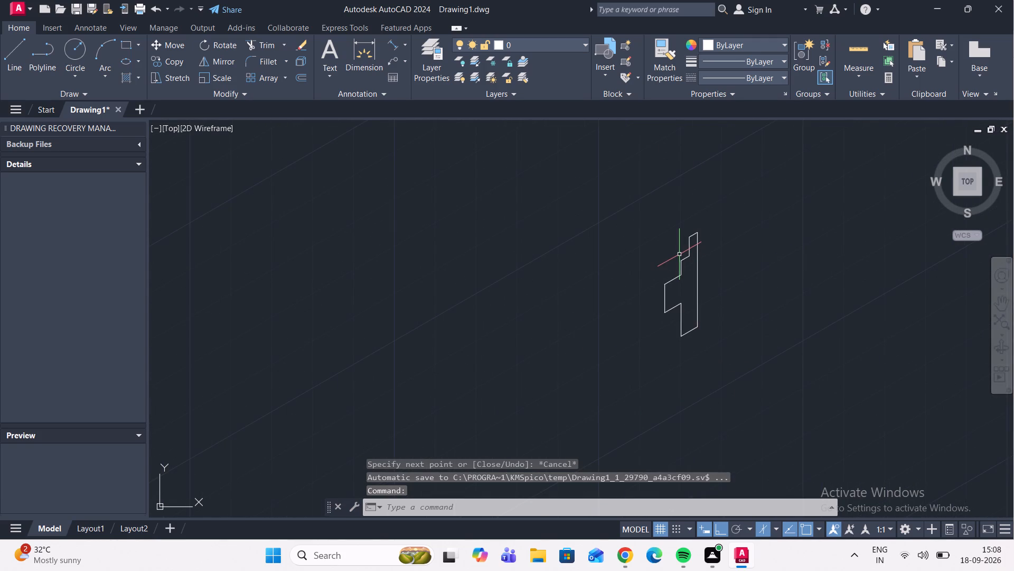
middle_click_drag(674, 252, 684, 283)
scroll(695, 266, "up", 2)
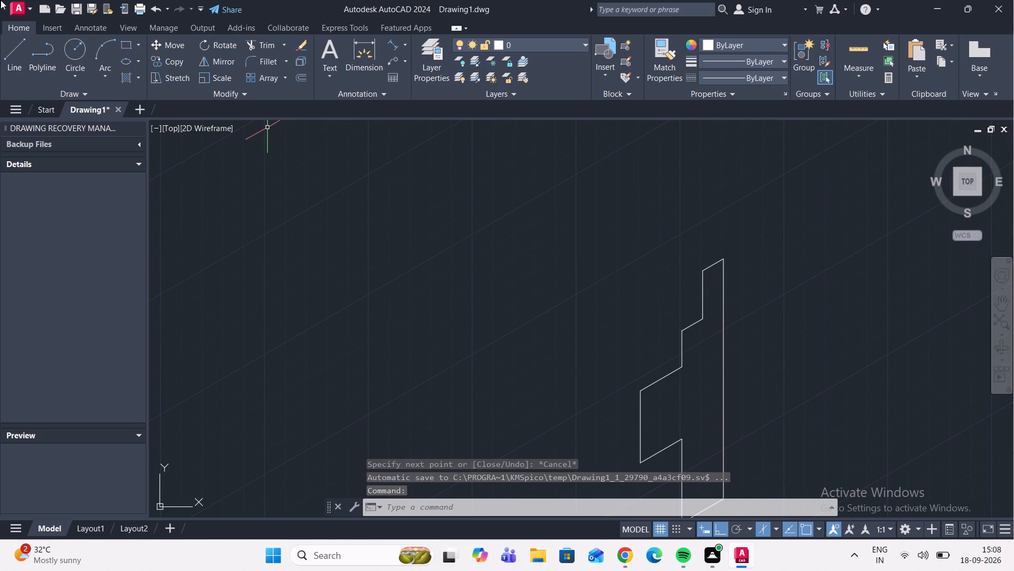
left_click(140, 60)
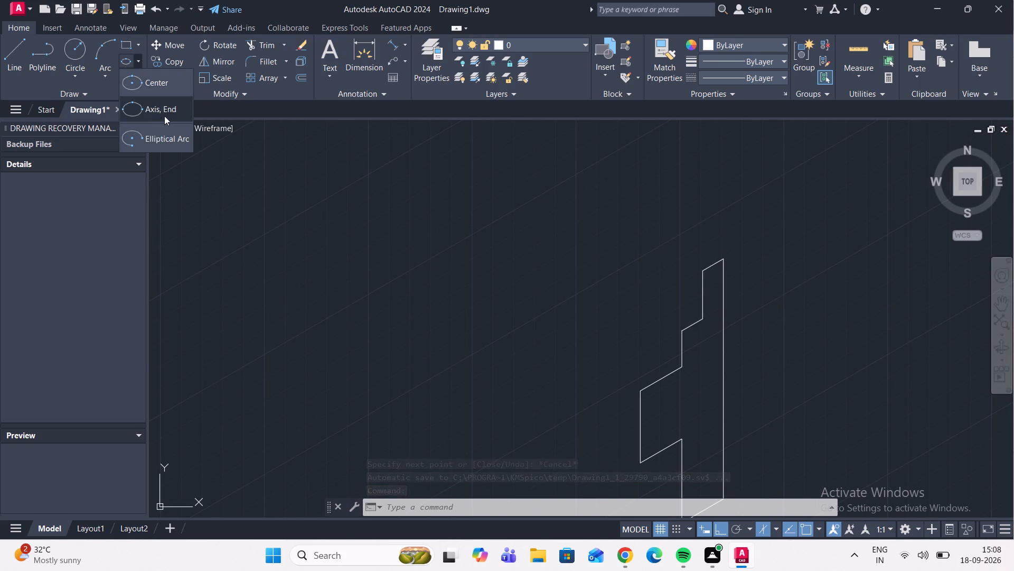
left_click(166, 108)
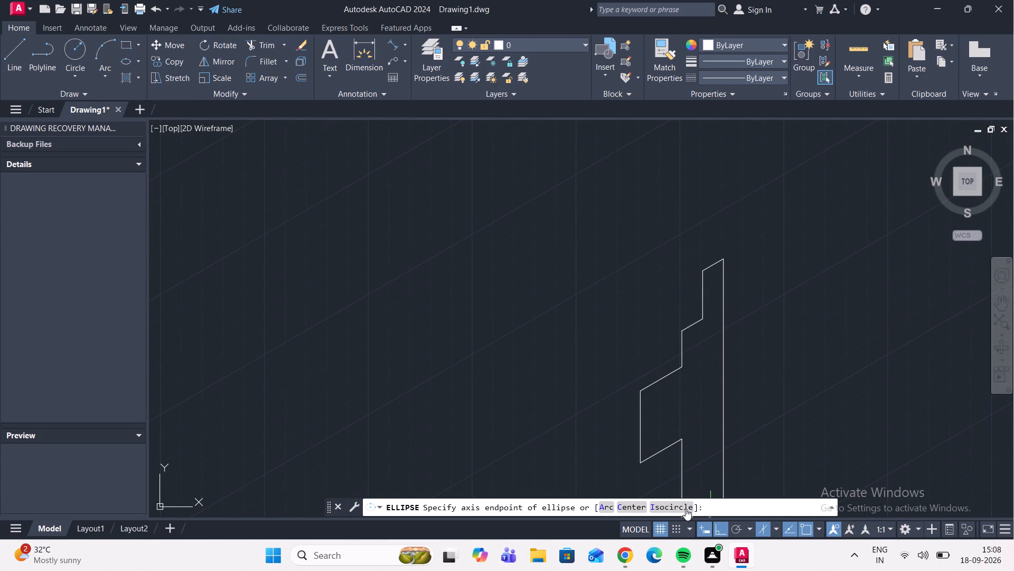
left_click(677, 506)
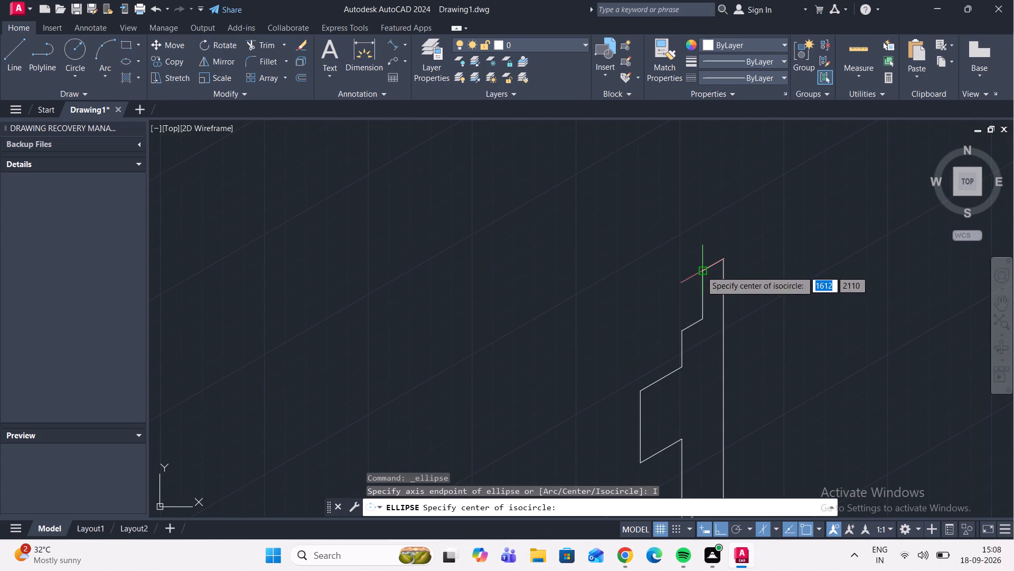
left_click(701, 271)
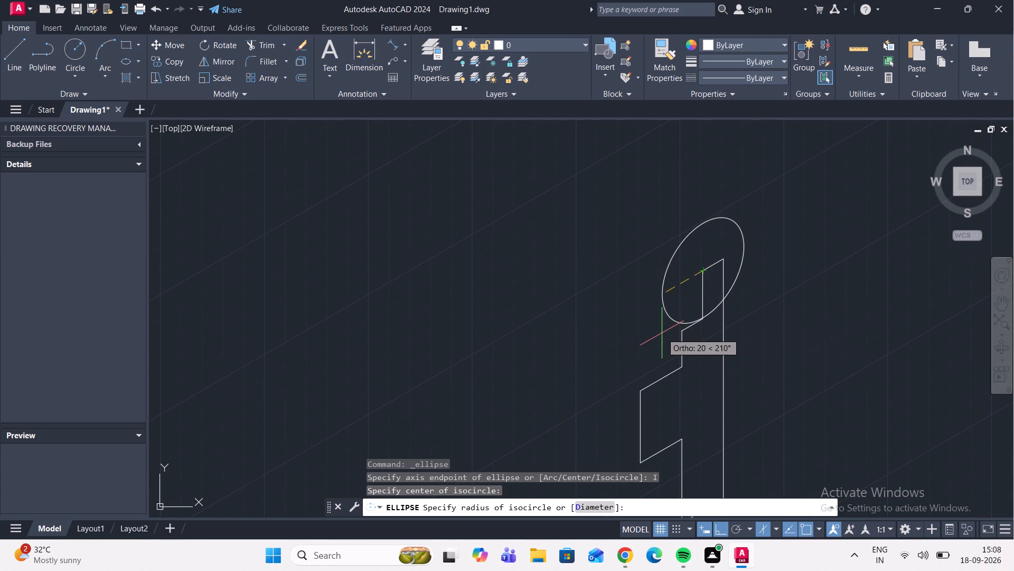
key("F5")
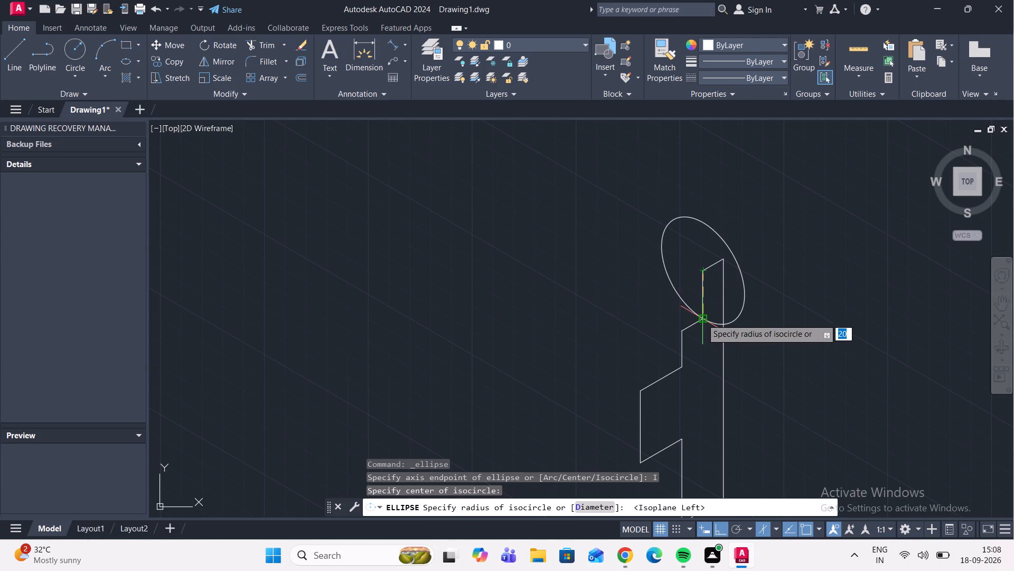
scroll(702, 319, "up", 4)
left_click(699, 316)
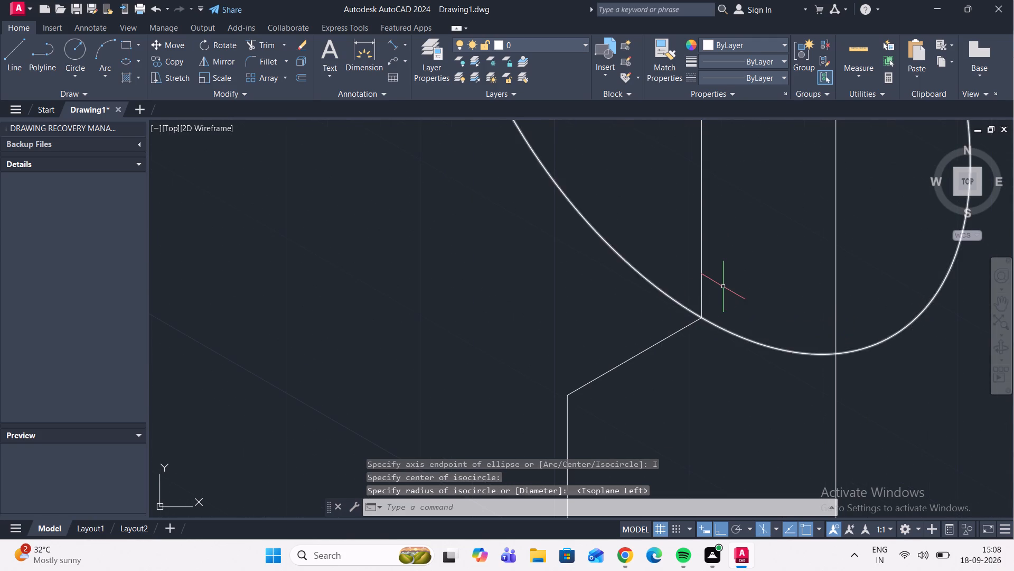
Draw a line at 150° from the isocircle's centre to a point just beyond its edge.
scroll(725, 284, "down", 3)
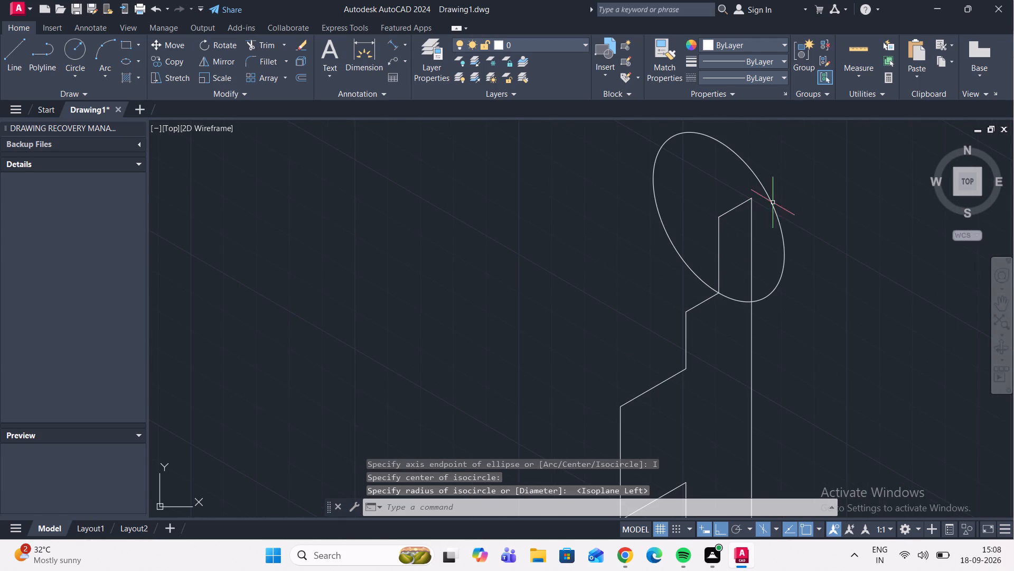
left_click(6, 52)
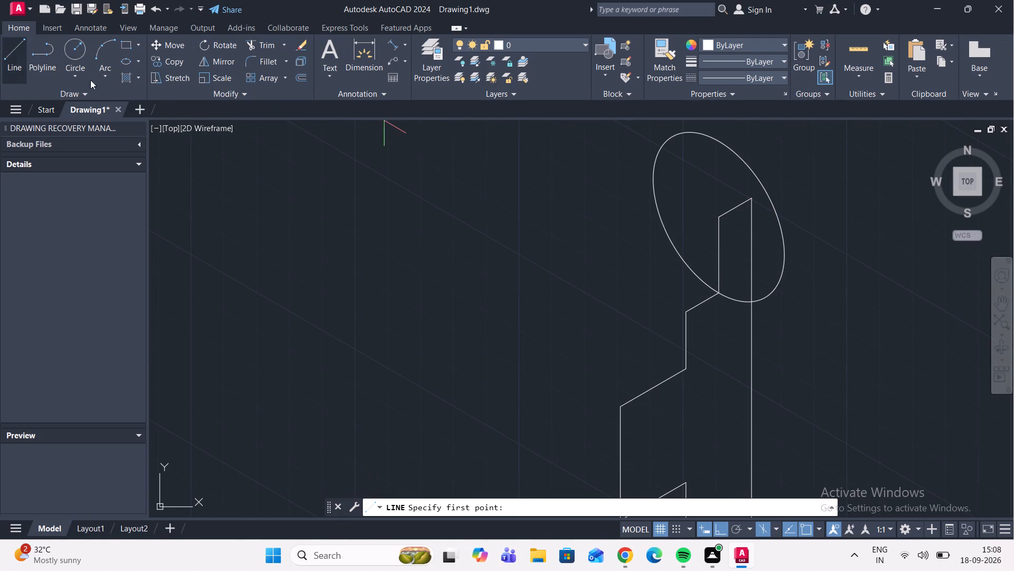
scroll(759, 231, "up", 2)
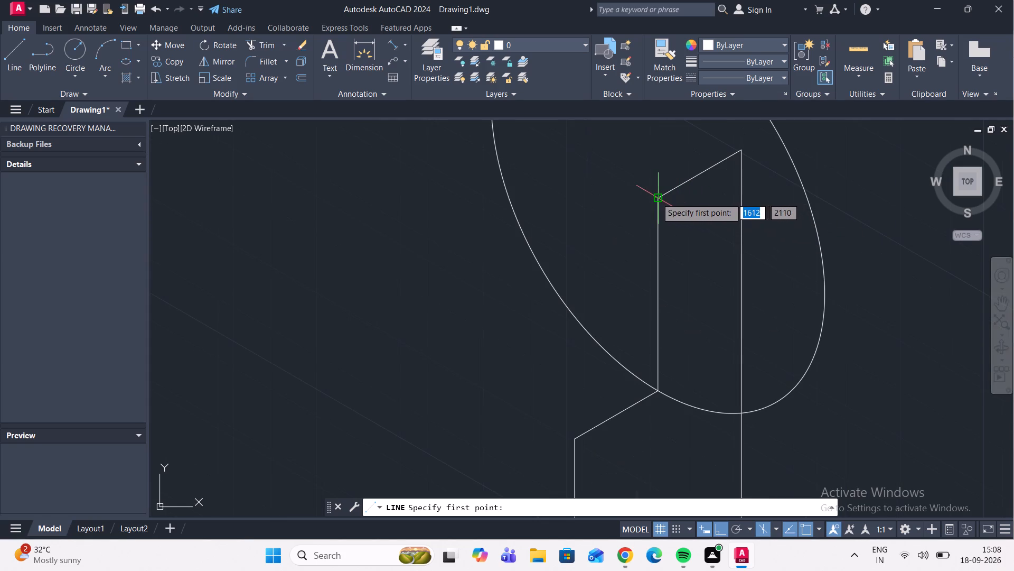
left_click(656, 198)
middle_click_drag(458, 138, 548, 325)
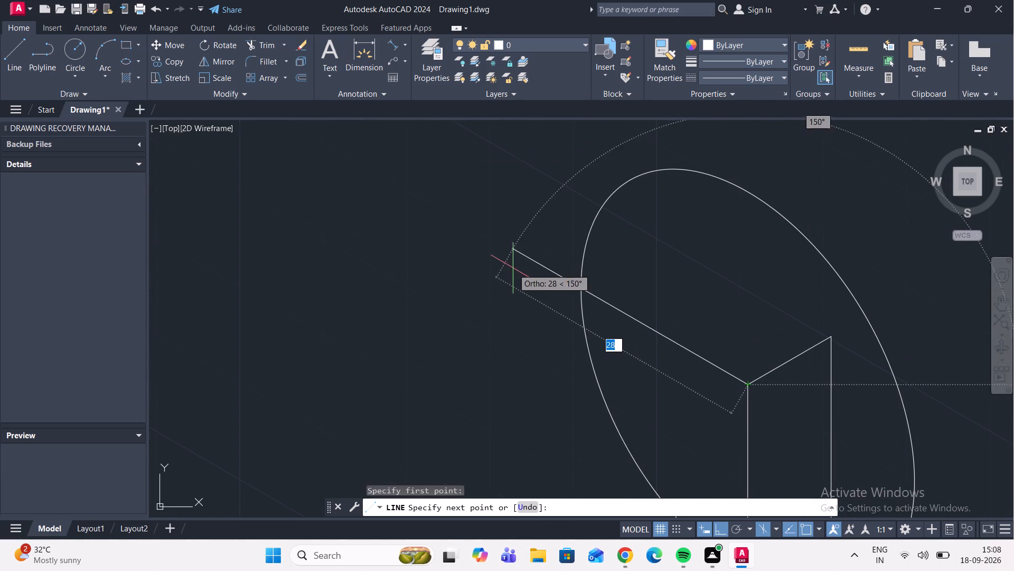
left_click(557, 284)
key("Escape")
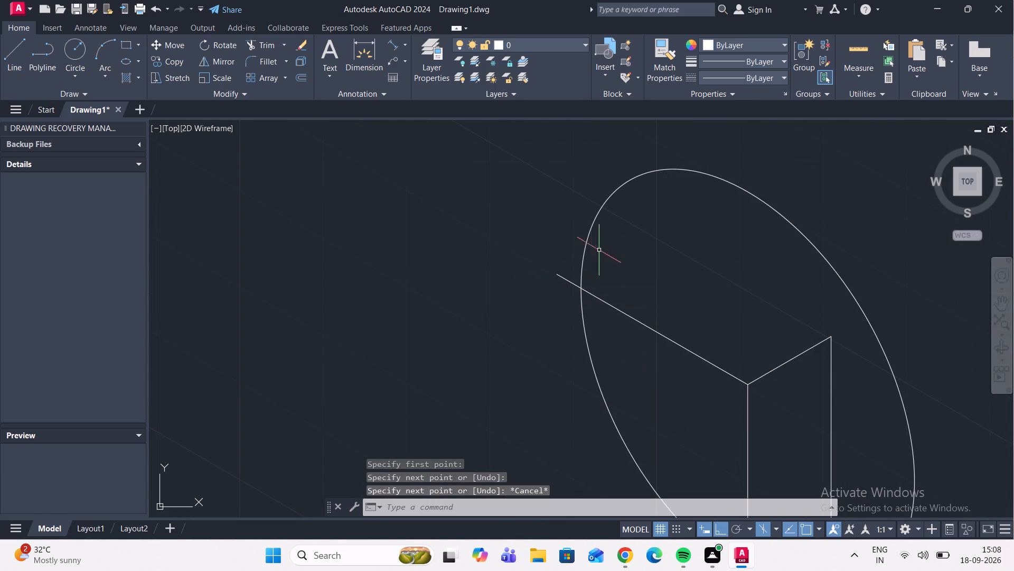
Copy the isocircle 10 units at 210° from its centre, using the top isoplane.
left_click(631, 223)
left_click(557, 163)
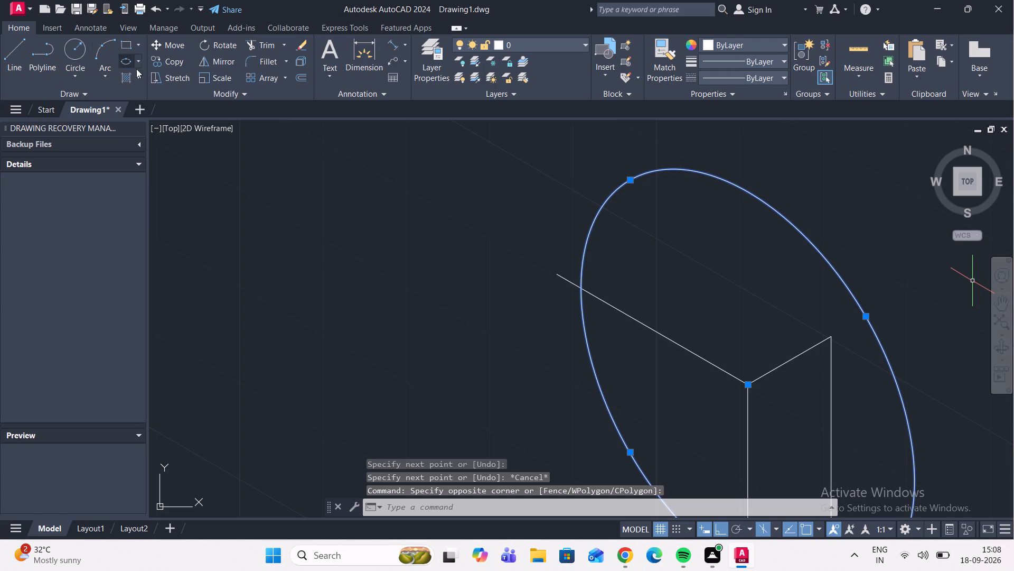
left_click(158, 59)
scroll(718, 347, "up", 1)
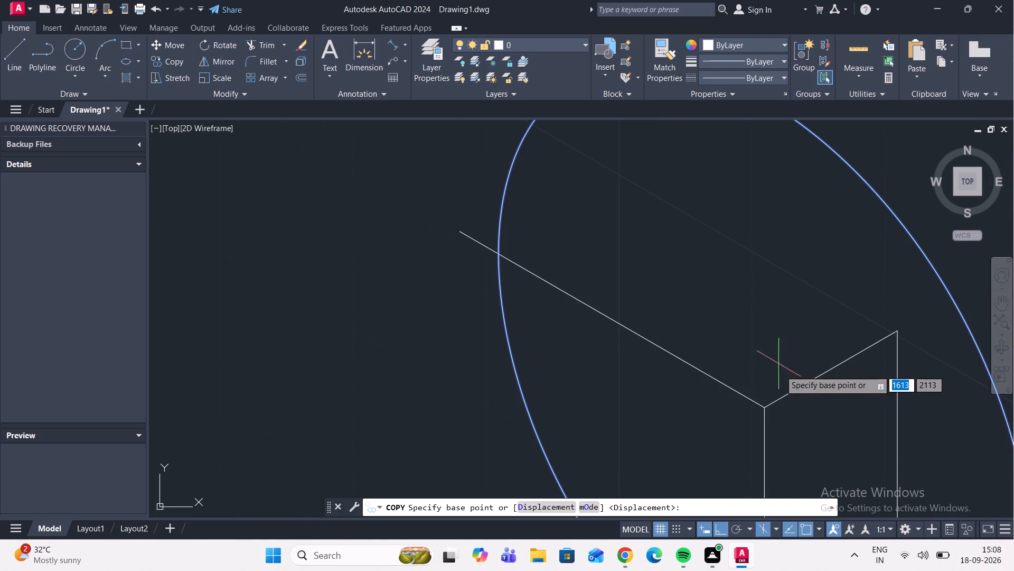
left_click(764, 409)
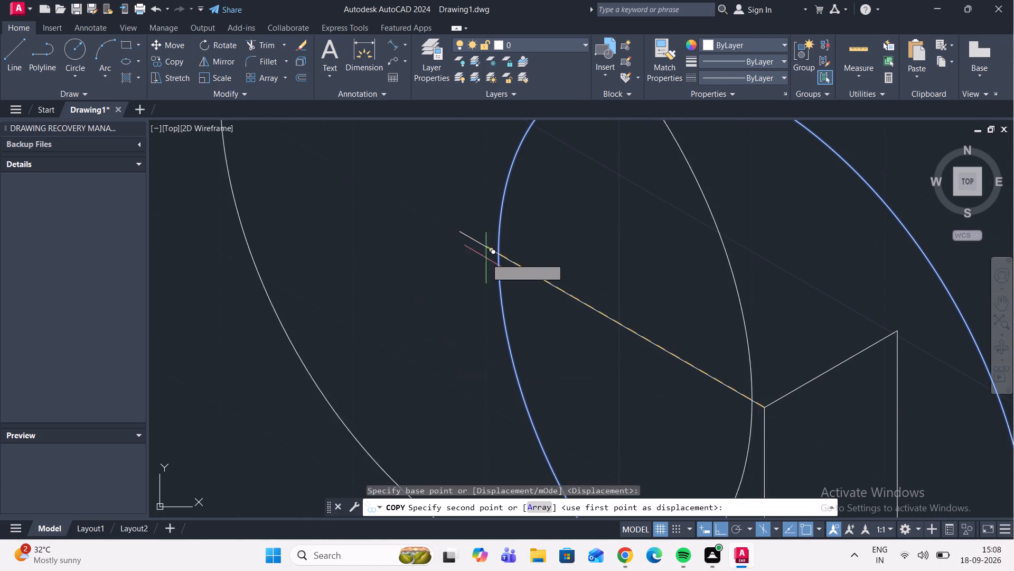
scroll(492, 227, "down", 5)
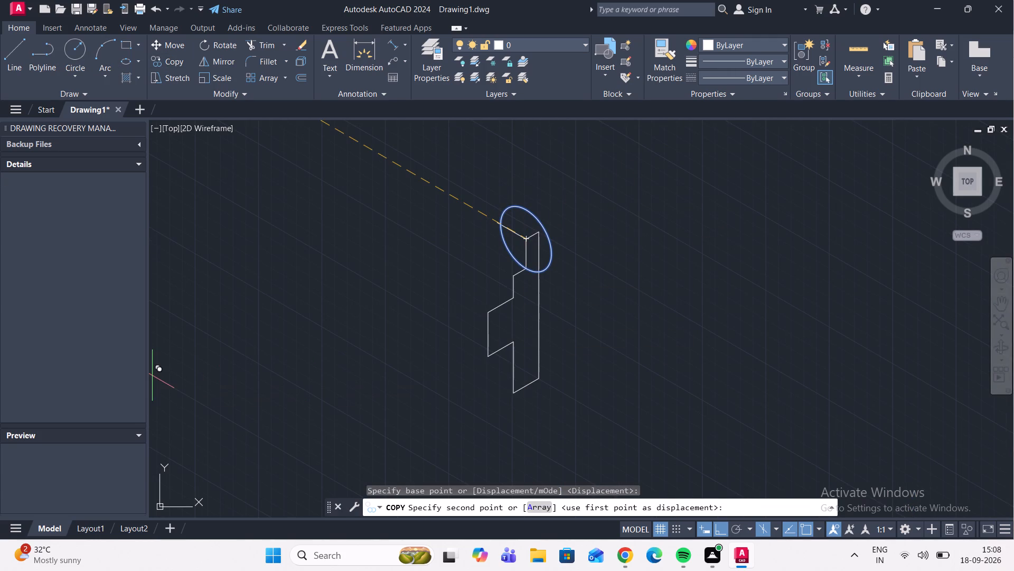
key("F5")
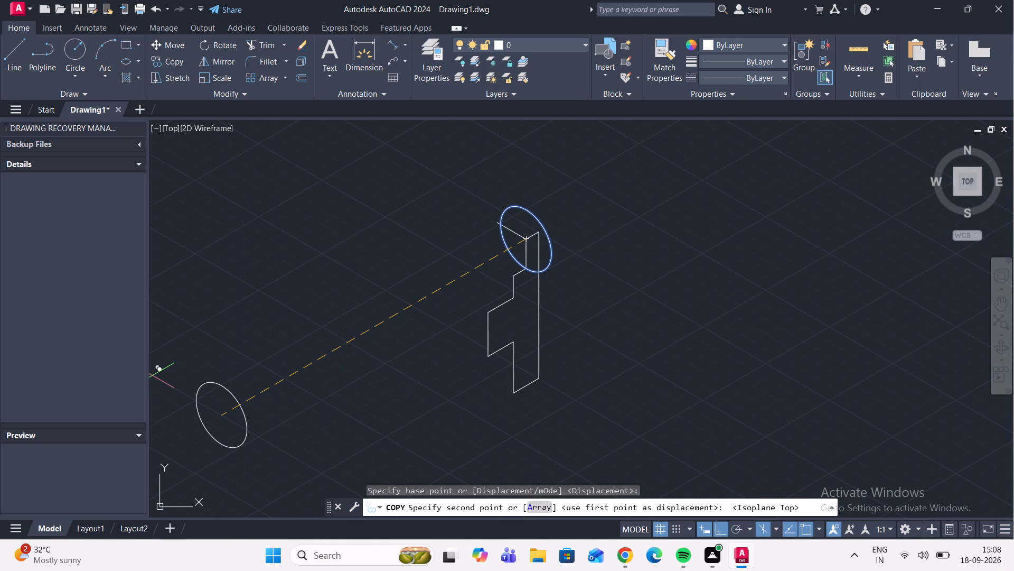
type("10")
key("Return")
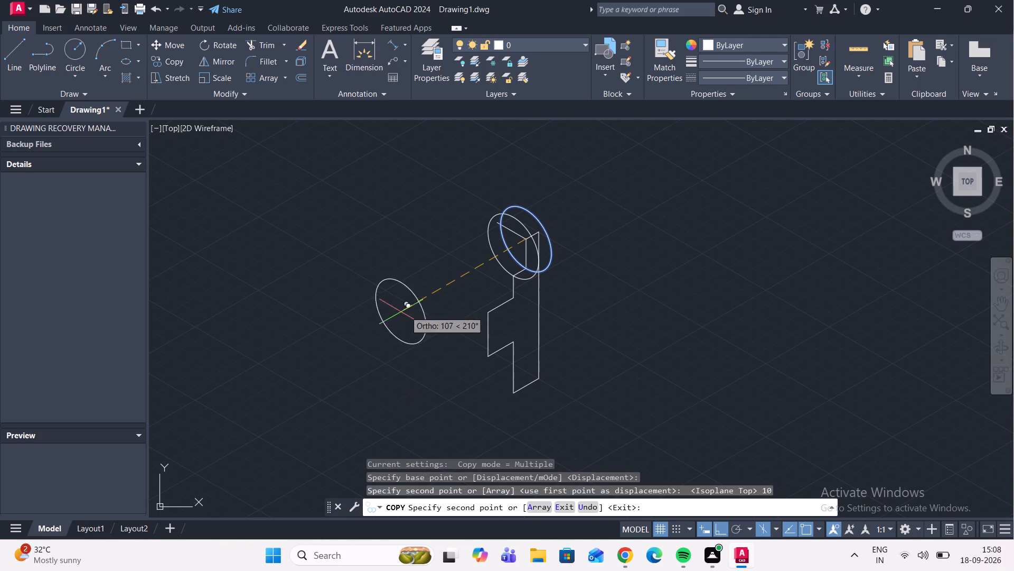
key("Escape")
scroll(541, 240, "up", 2)
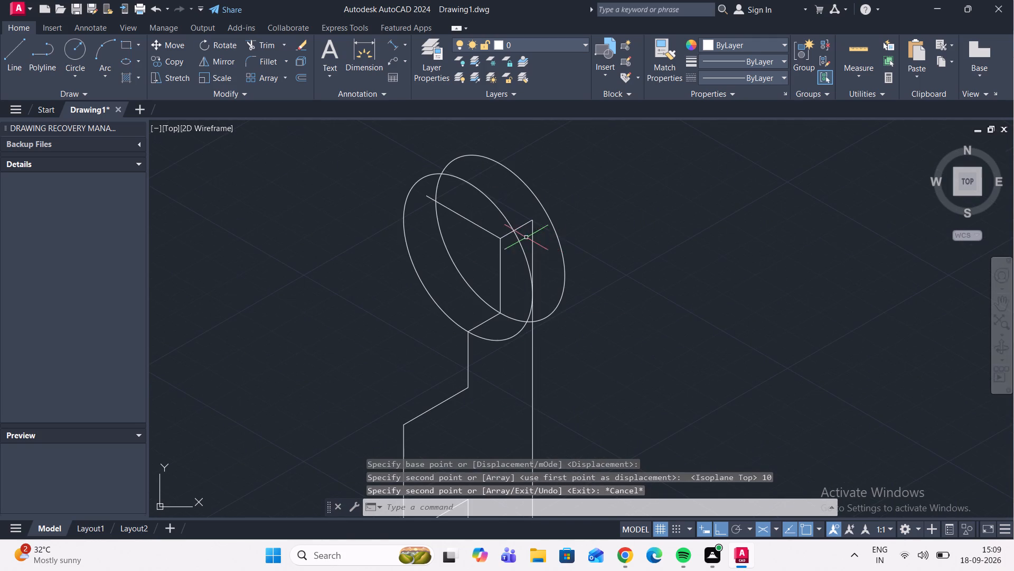
Trim both isocircles outside the notch, keeping the rear quarter arc below the 150° line and the front isocircle's outer arc.
scroll(516, 230, "up", 2)
scroll(502, 234, "down", 2)
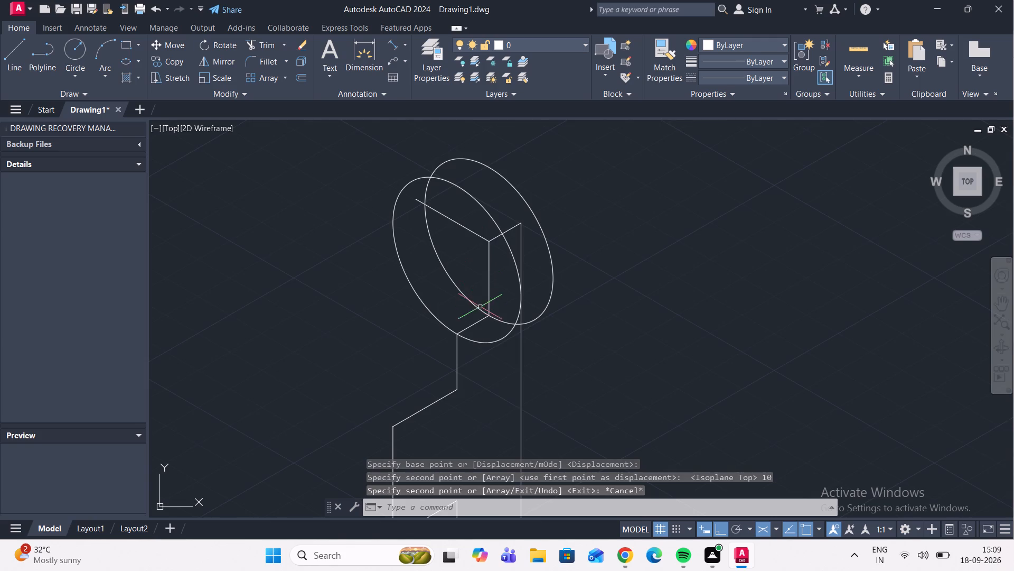
scroll(476, 321, "up", 1)
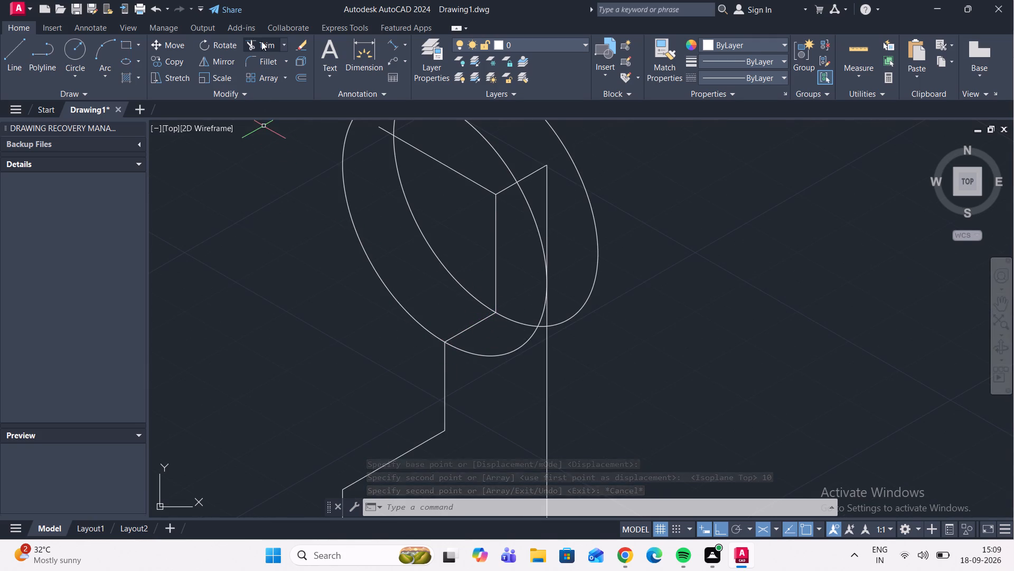
left_click(261, 41)
left_click(462, 351)
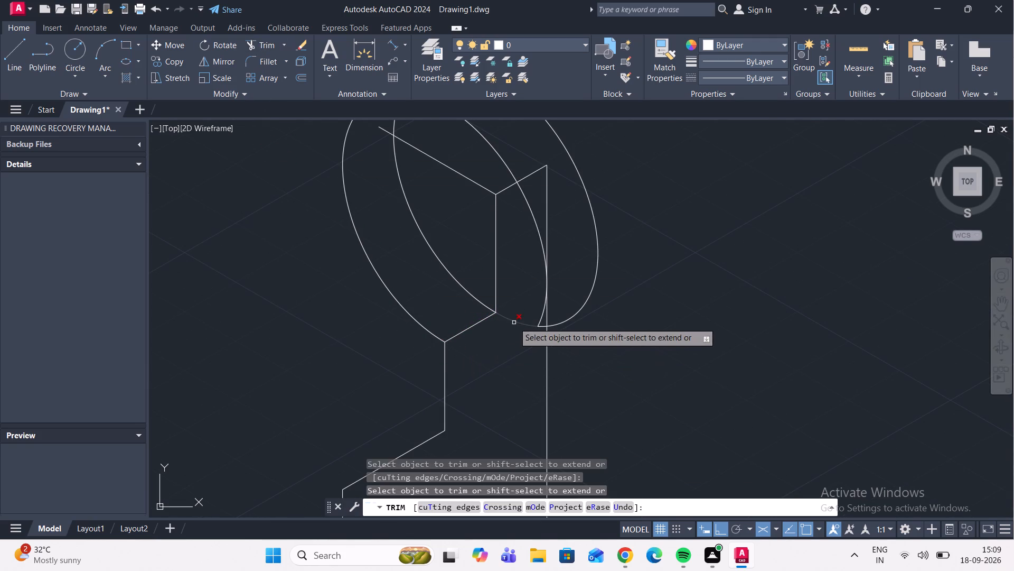
left_click(514, 323)
left_click(542, 325)
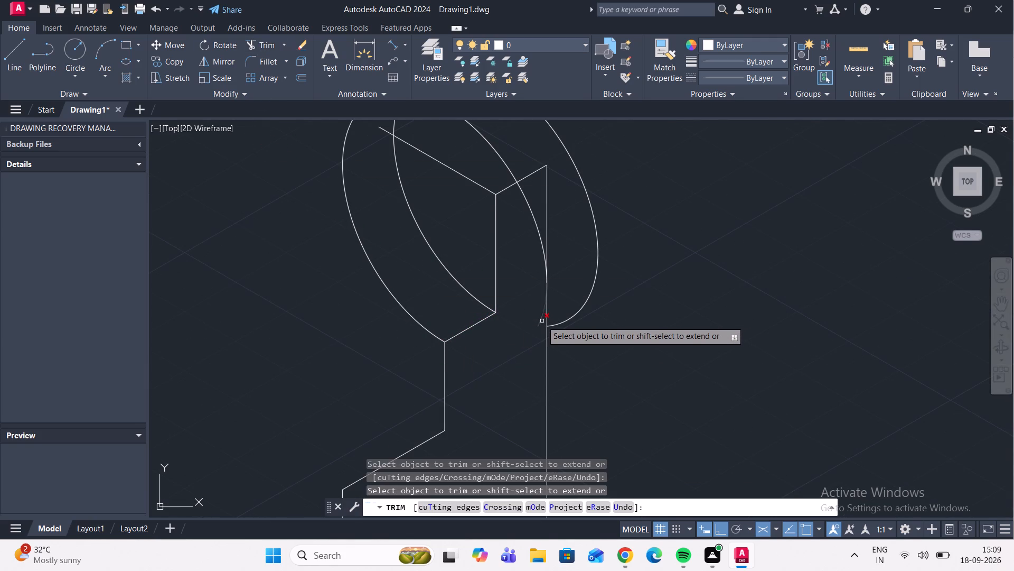
left_click(542, 321)
left_click(541, 240)
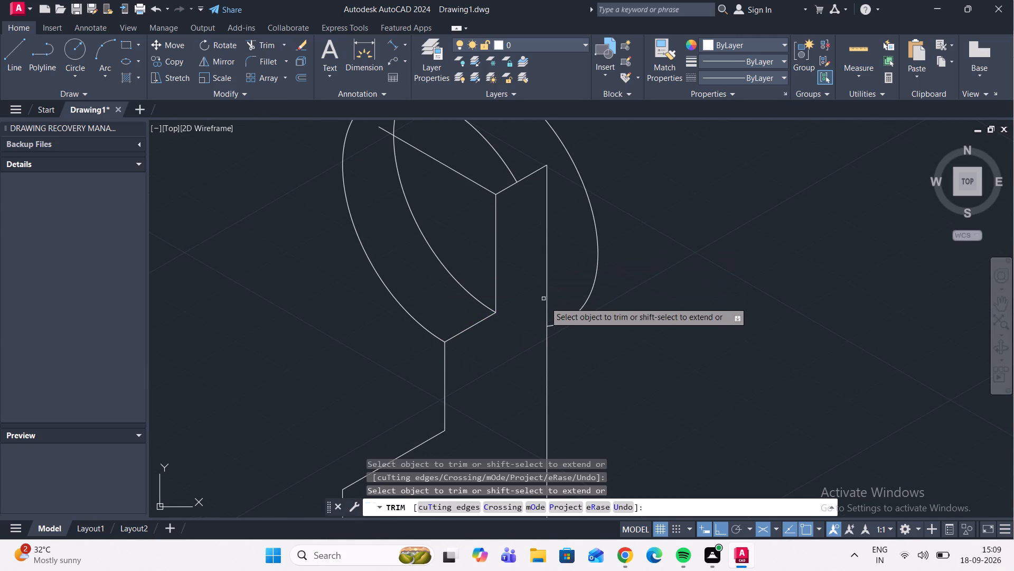
left_click(560, 324)
middle_click_drag(583, 267, 615, 363)
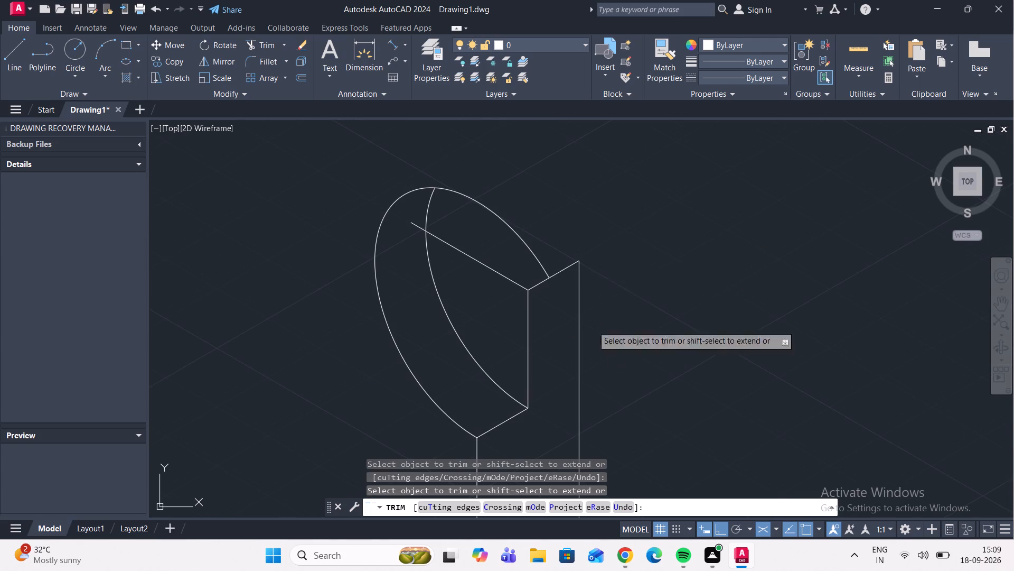
left_click(534, 257)
left_click(429, 206)
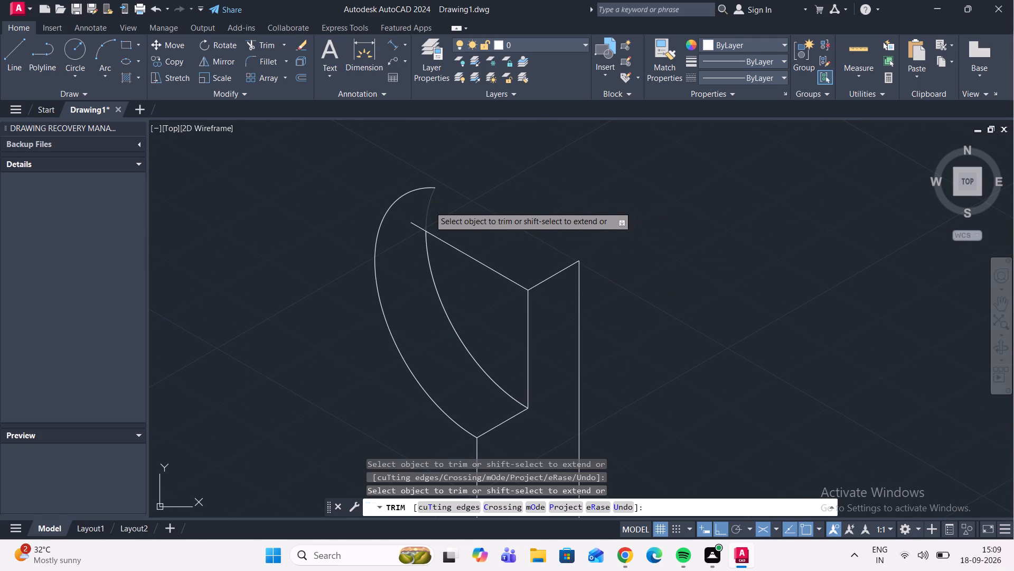
left_click(413, 190)
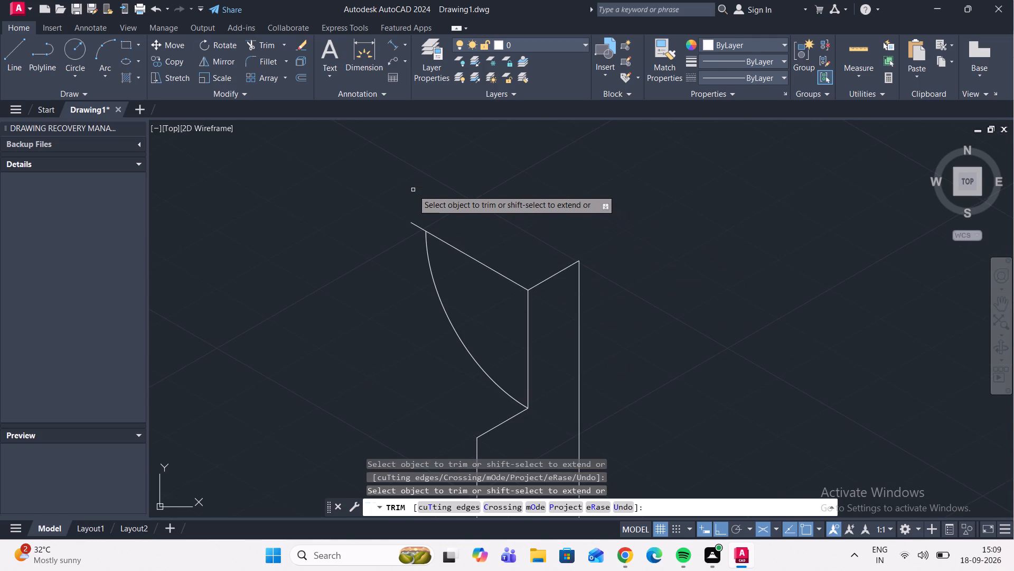
key("ctrl+z")
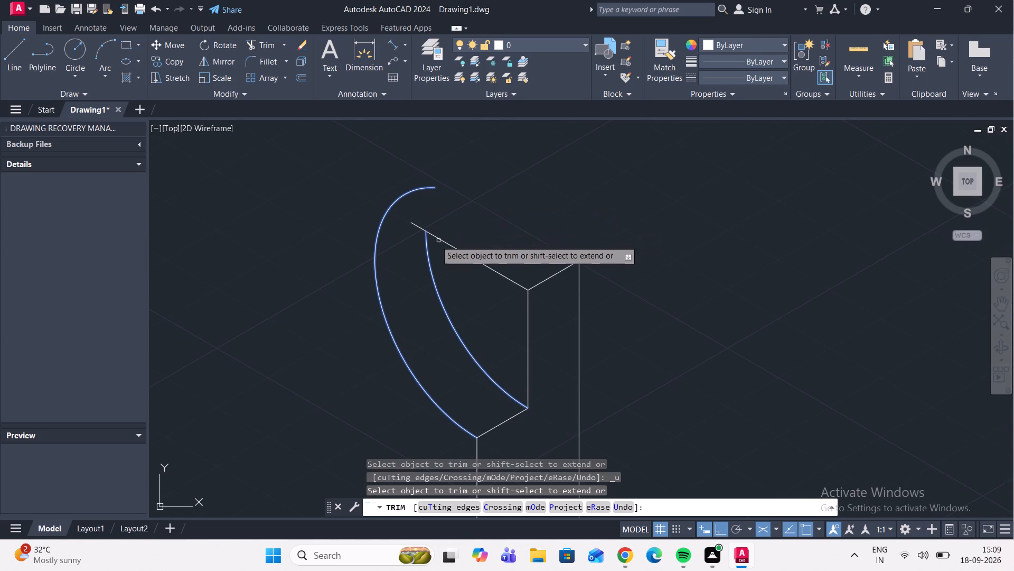
Draw a line about 13 units long at 210° from the rear arc's upper end, crossing the front arc.
left_click(13, 57)
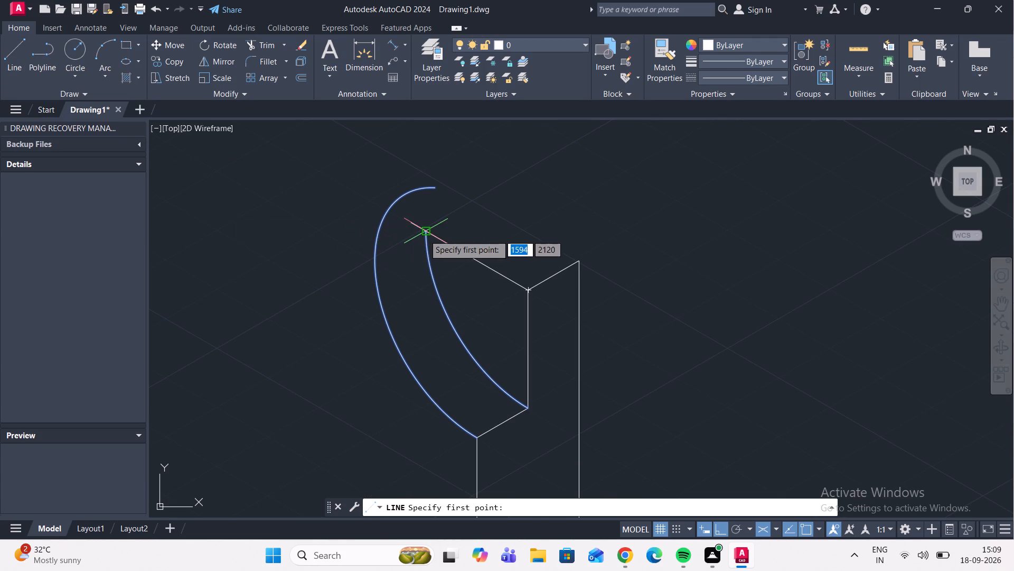
left_click(424, 233)
scroll(351, 255, "up", 4)
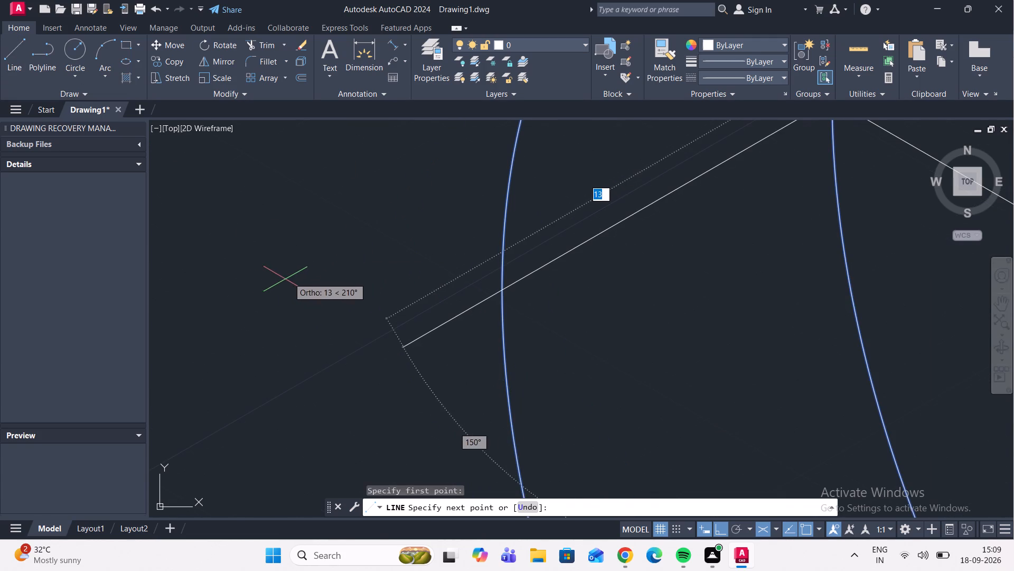
left_click(286, 286)
key("Escape")
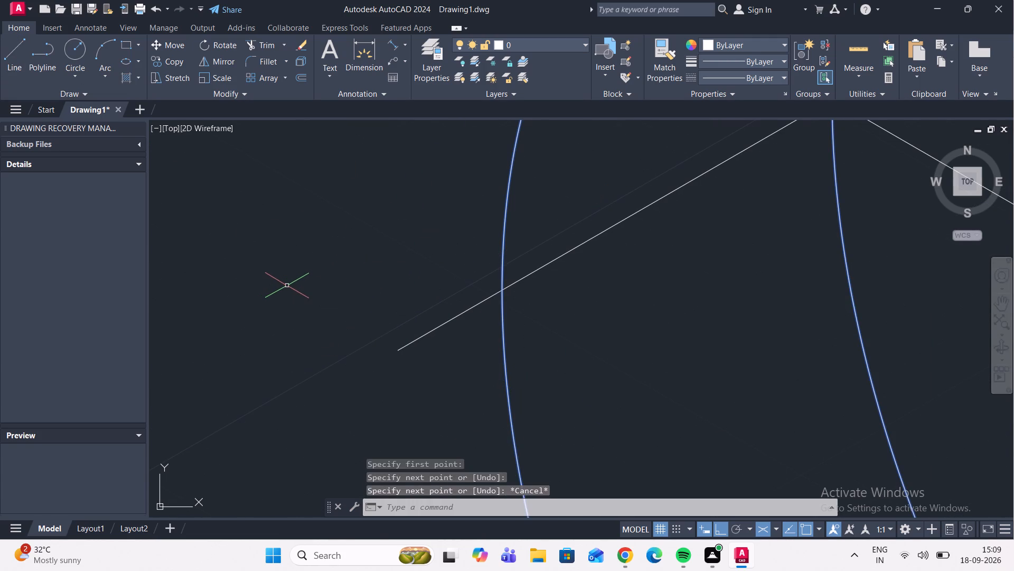
Trim the front arc above the 210° line and the line ends overhanging both arcs.
left_click(257, 50)
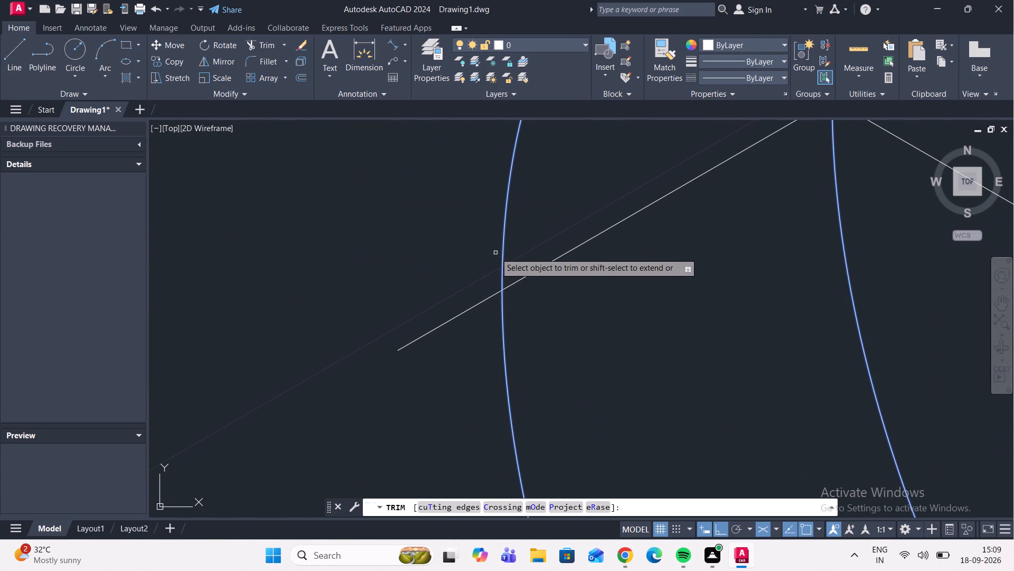
left_click(503, 248)
scroll(507, 224, "down", 4)
left_click(497, 239)
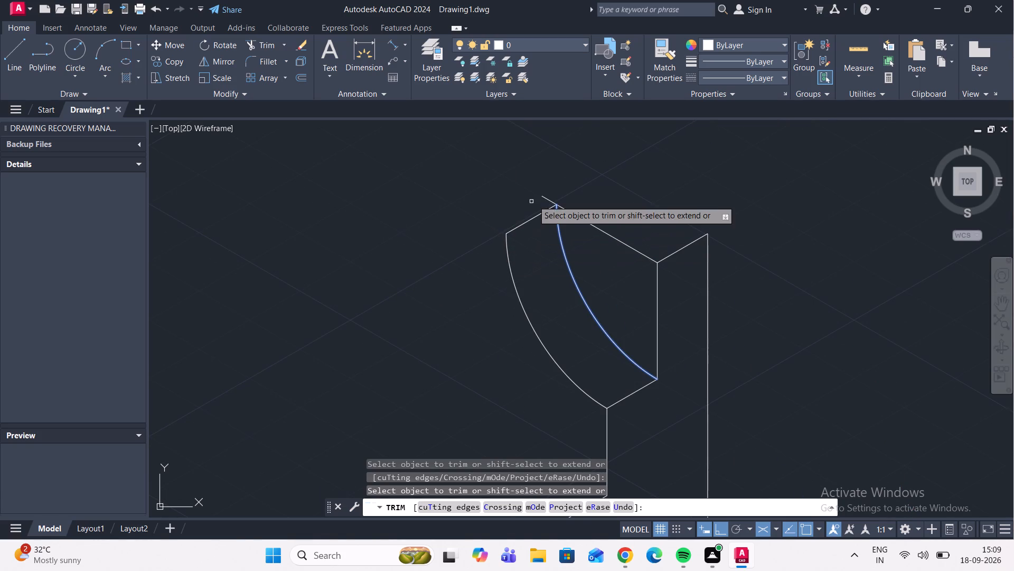
left_click(548, 199)
scroll(607, 199, "down", 2)
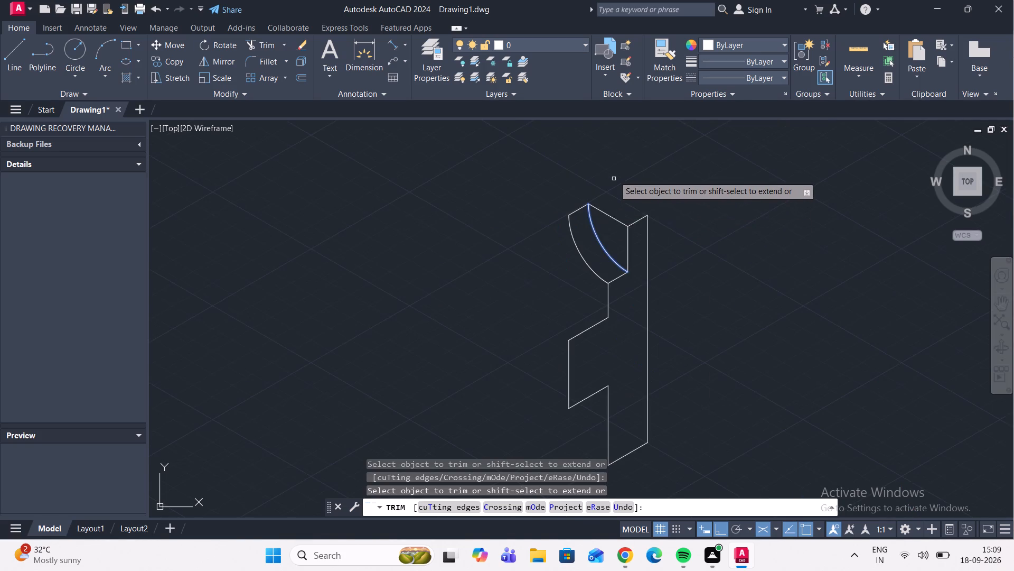
scroll(616, 176, "up", 2)
key("Escape")
scroll(629, 217, "down", 2)
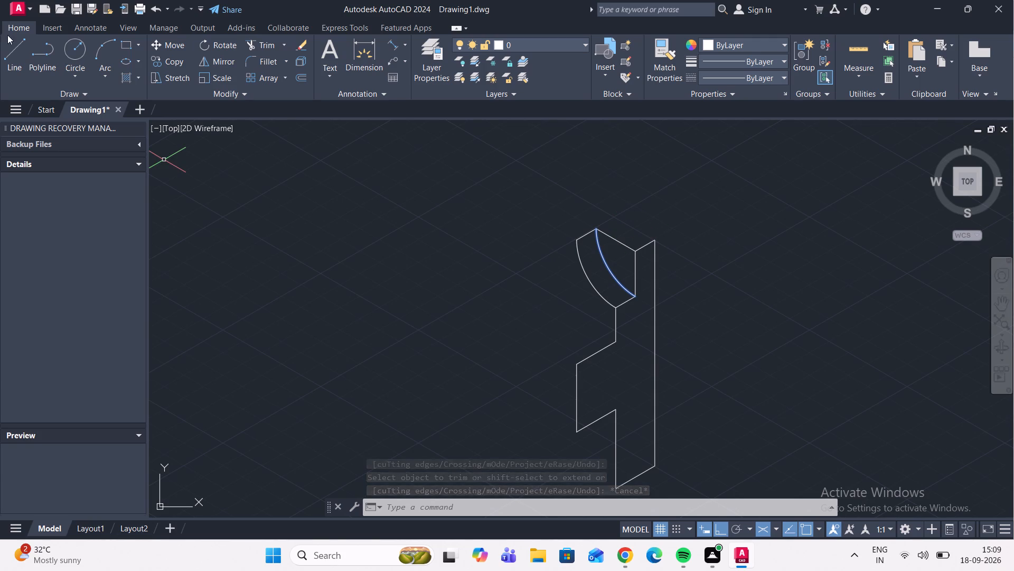
Start the top outline at the profile's upper rear corner with segments 80 at 150° and 10 at 210°.
left_click(36, 68)
left_click(17, 52)
middle_click_drag(572, 187, 577, 247)
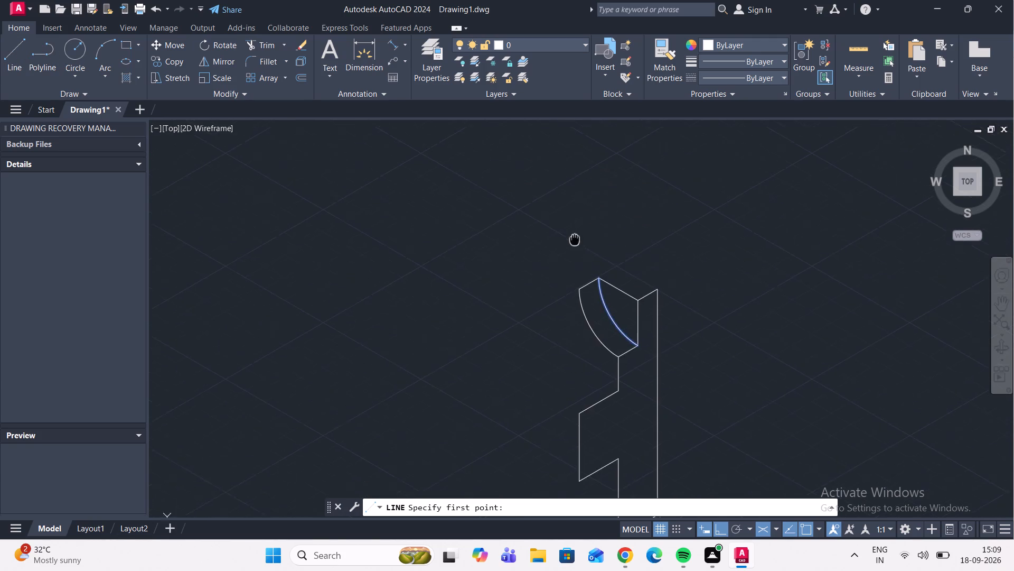
middle_click_drag(577, 247, 577, 250)
scroll(649, 311, "up", 3)
left_click(690, 282)
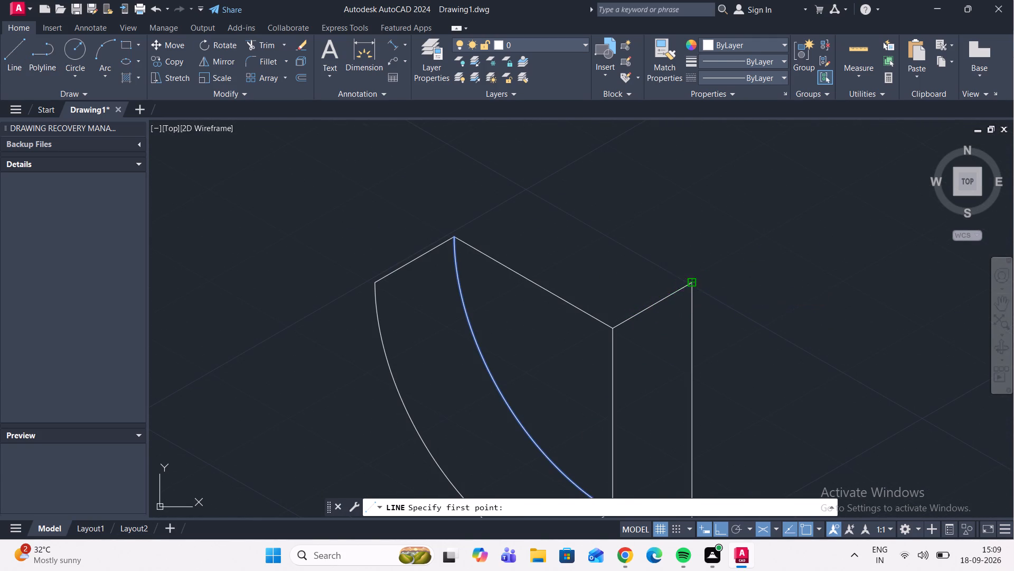
middle_click_drag(392, 162, 551, 367)
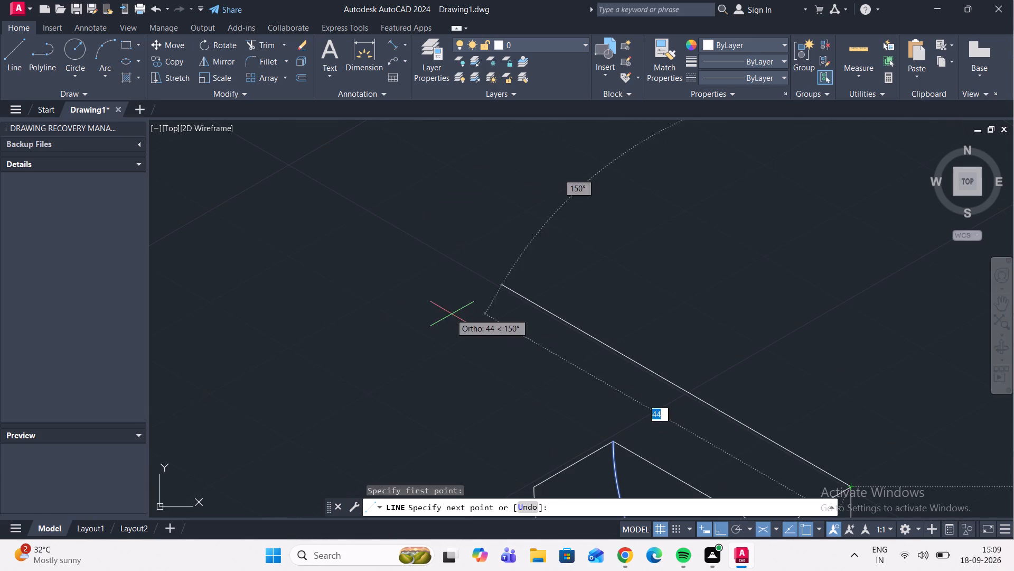
type("80")
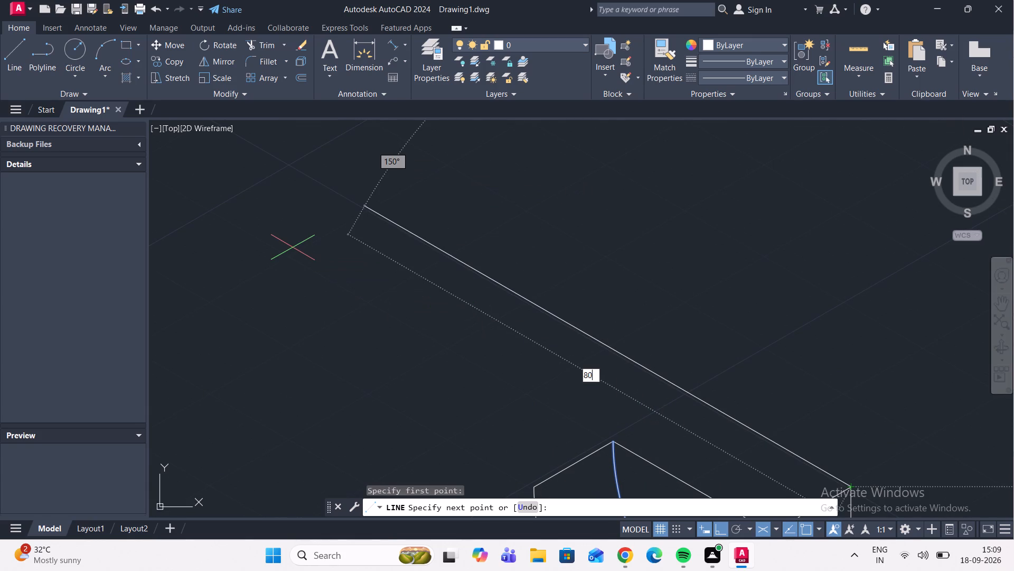
key("Return")
scroll(495, 201, "down", 4)
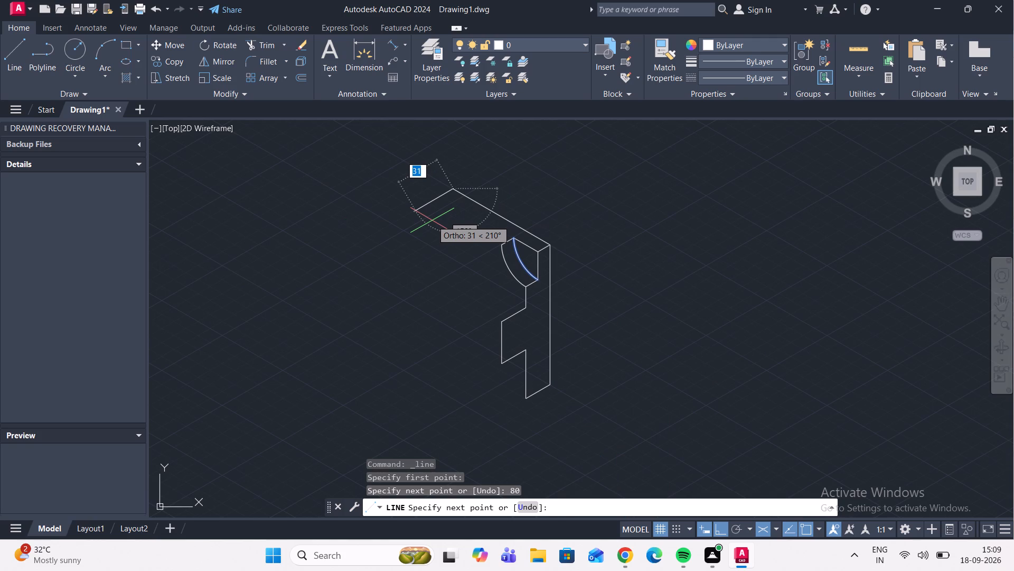
type("10")
key("Return")
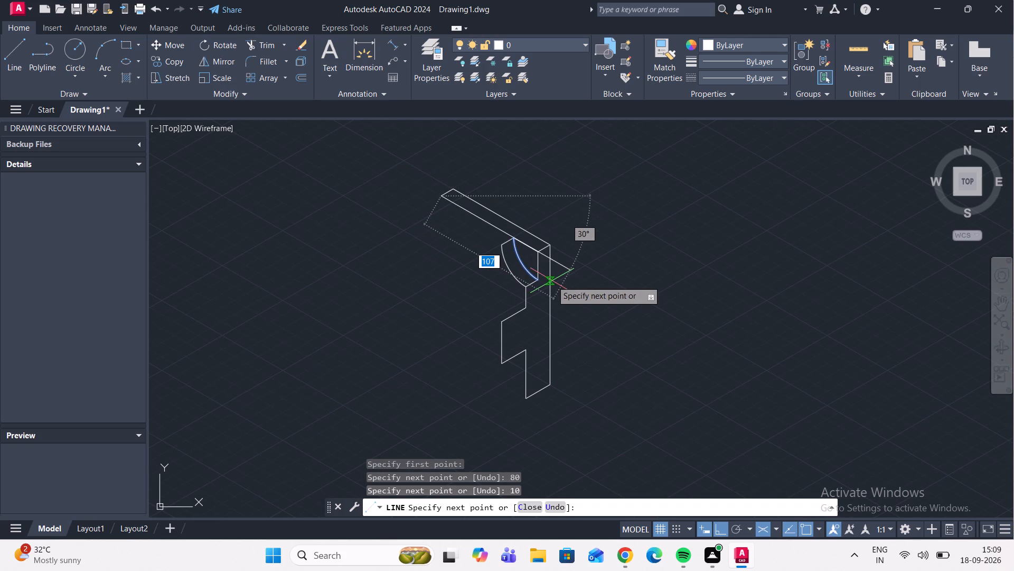
Continue the top outline with segments 20 at 330° and 10 at 210°, ending at the front arc's upper end.
type("20")
key("Return")
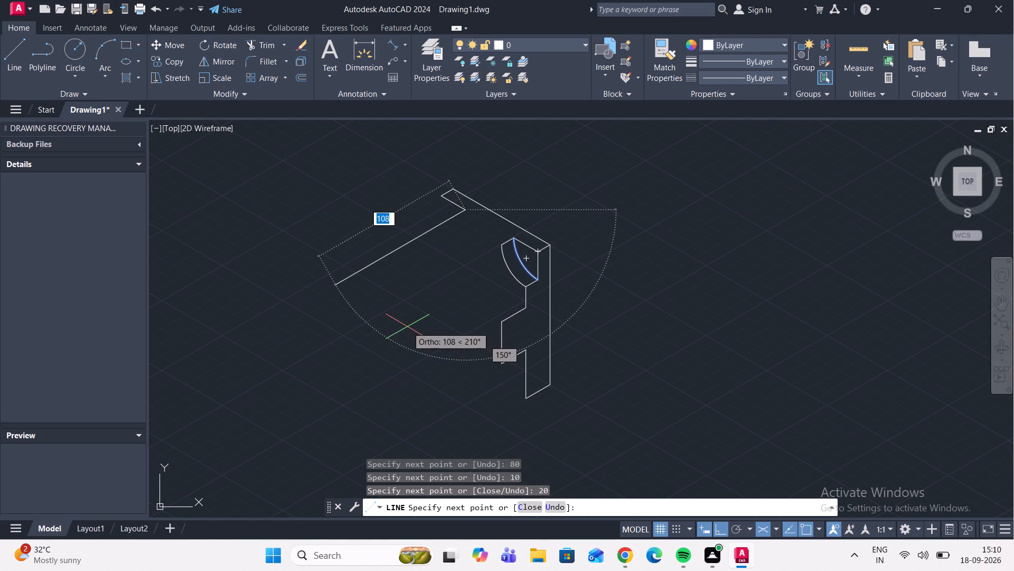
type("10")
key("Return")
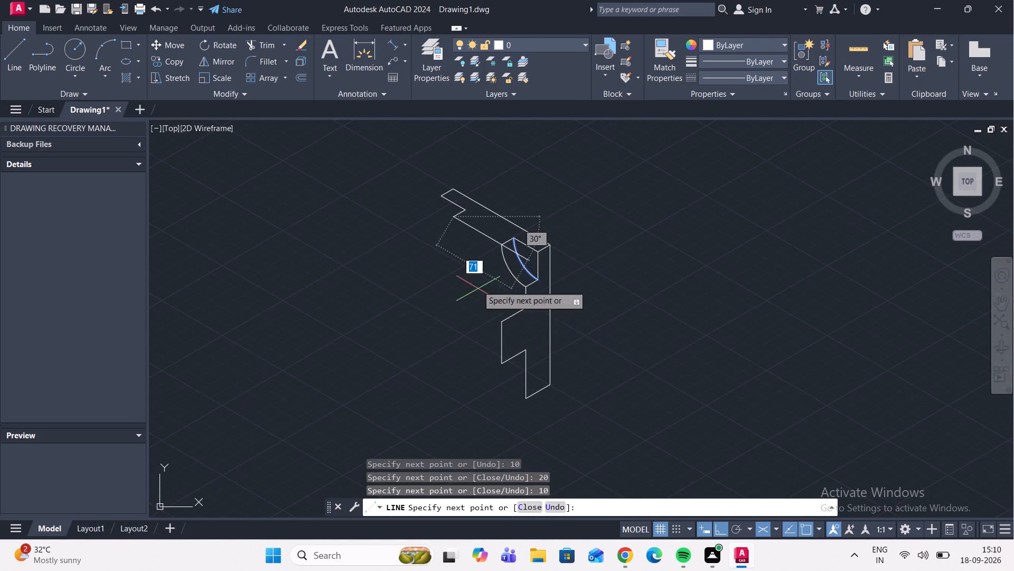
scroll(485, 262, "up", 2)
left_click(520, 224)
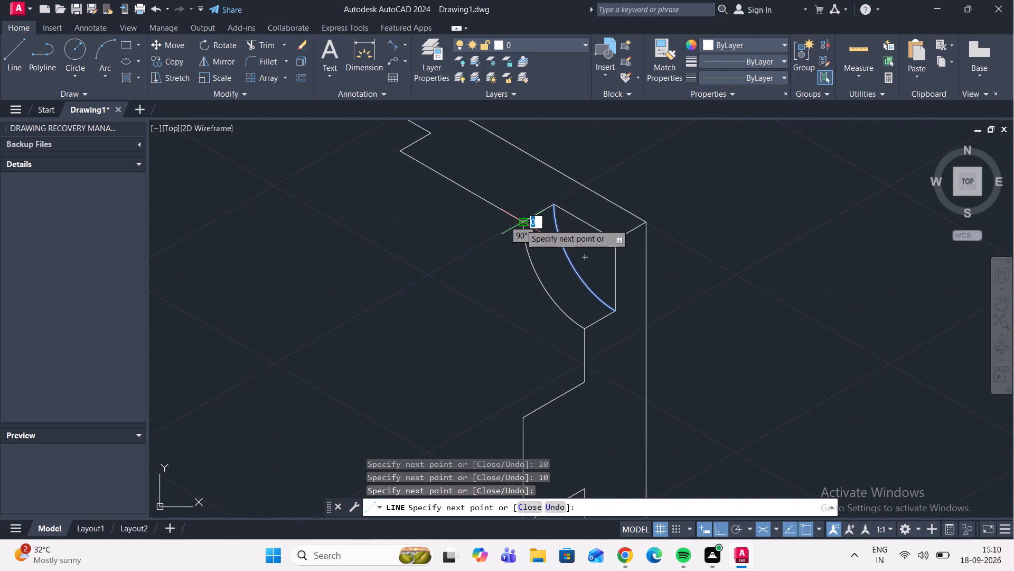
key("Escape")
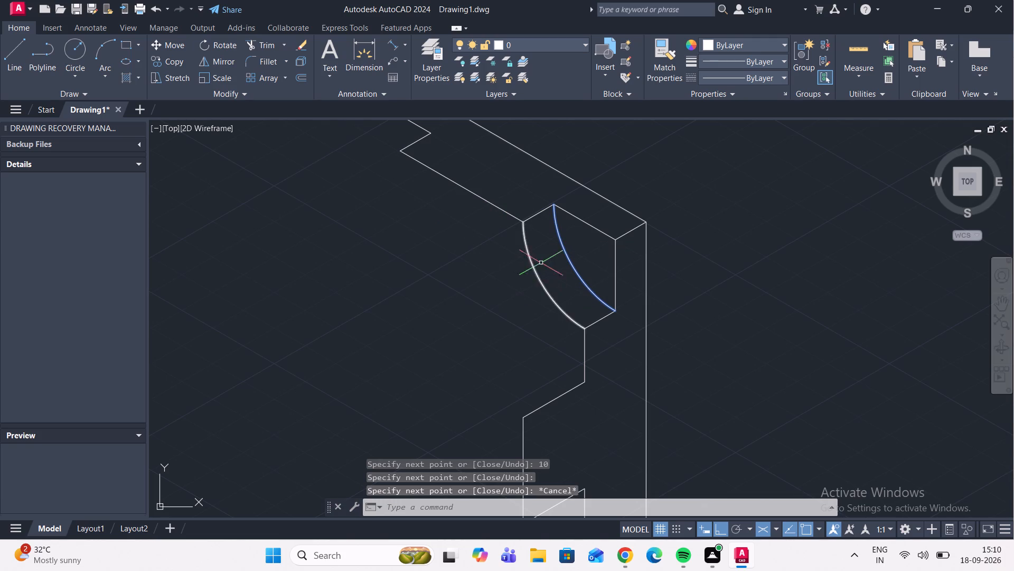
key("Escape")
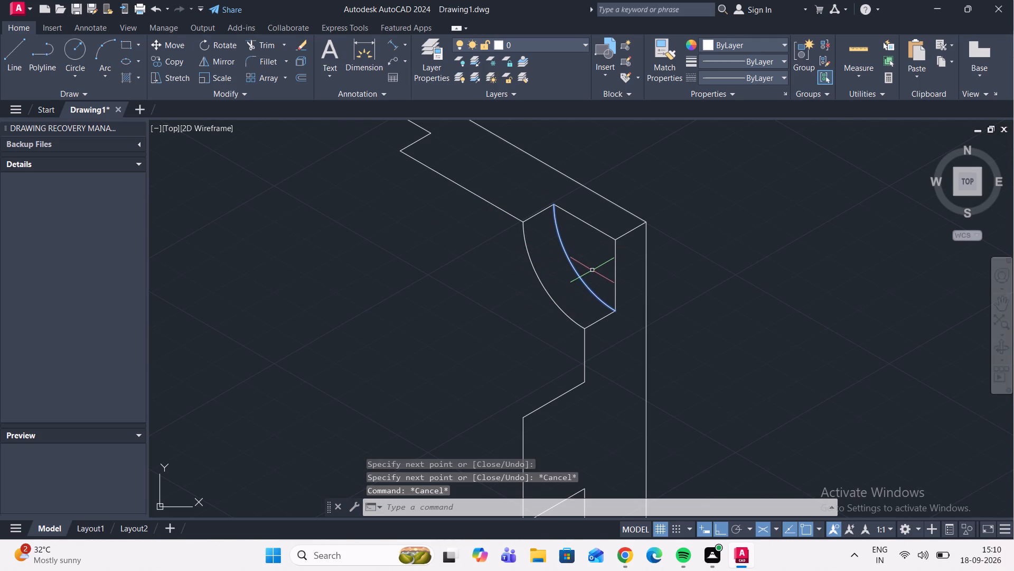
left_click(583, 284)
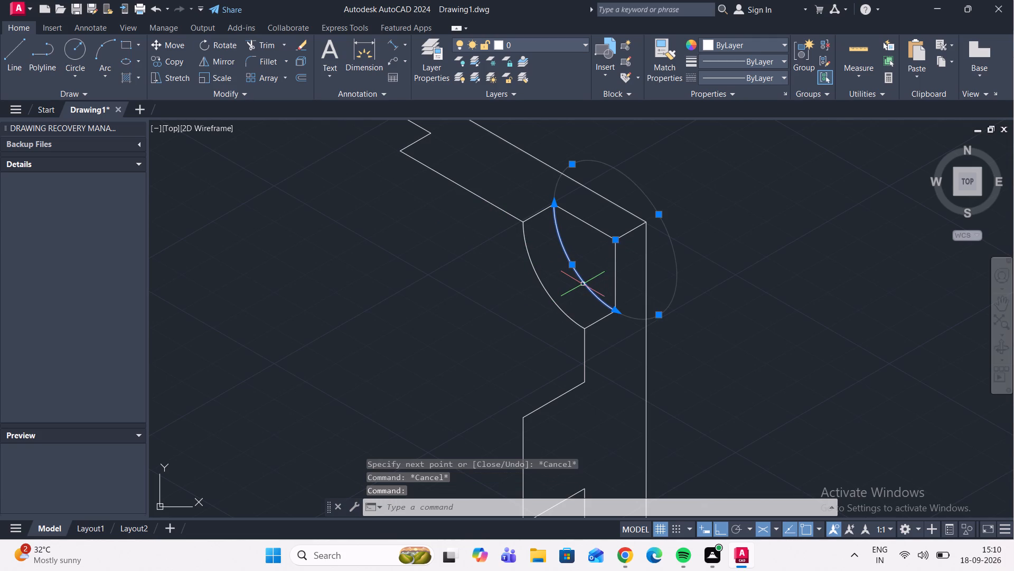
key("Escape")
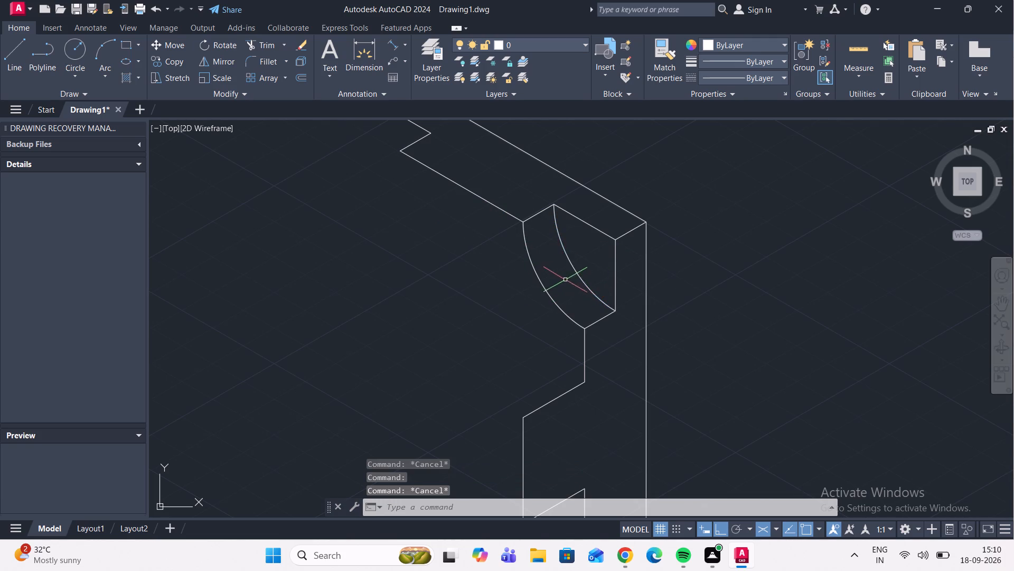
Draw a left-isoplane isocircle of radius 20 centred on the free front corner at the far end of the top outline.
scroll(568, 286, "down", 1)
middle_click_drag(571, 287, 668, 327)
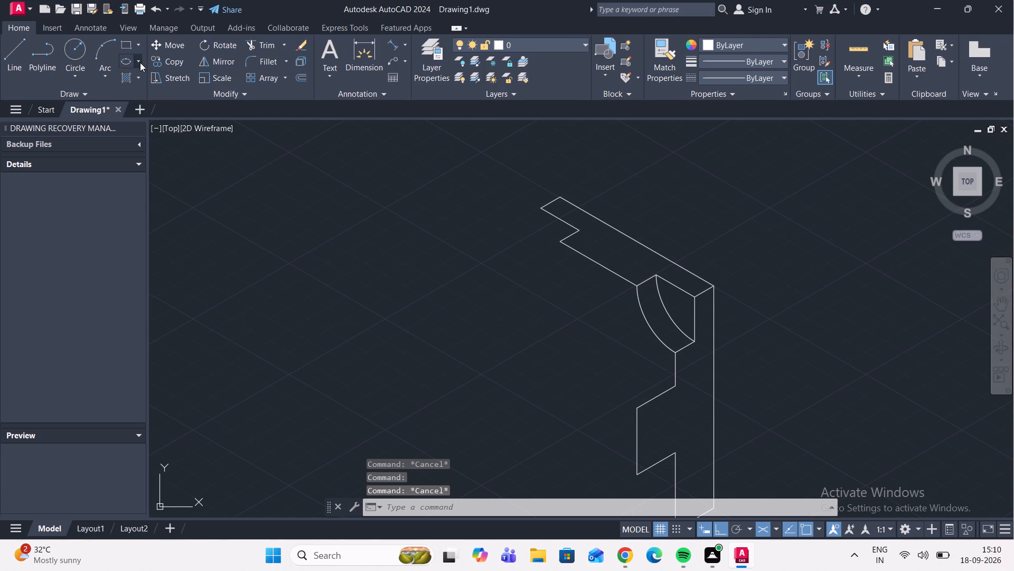
left_click(140, 62)
left_click(162, 112)
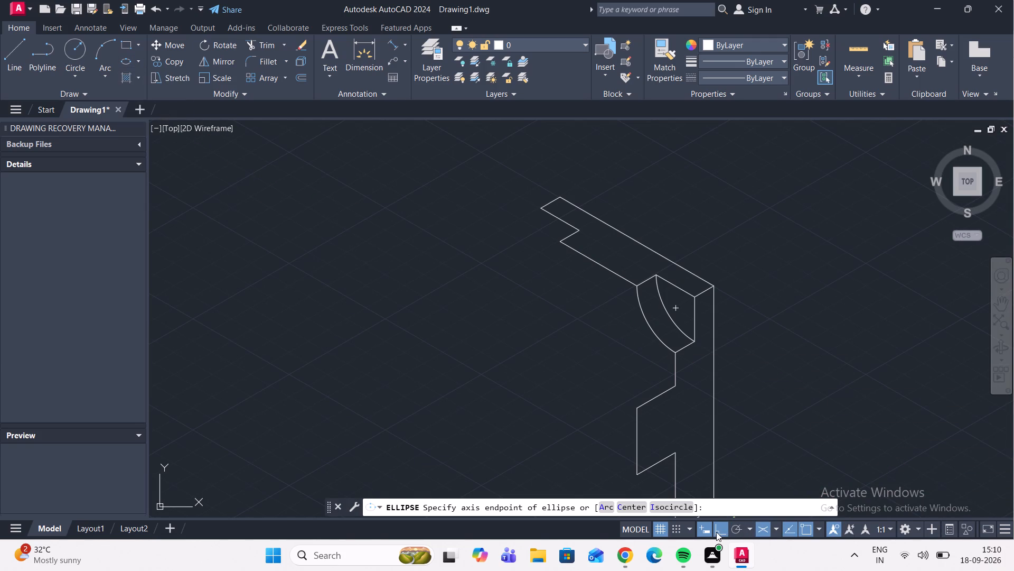
left_click(670, 502)
left_click(539, 207)
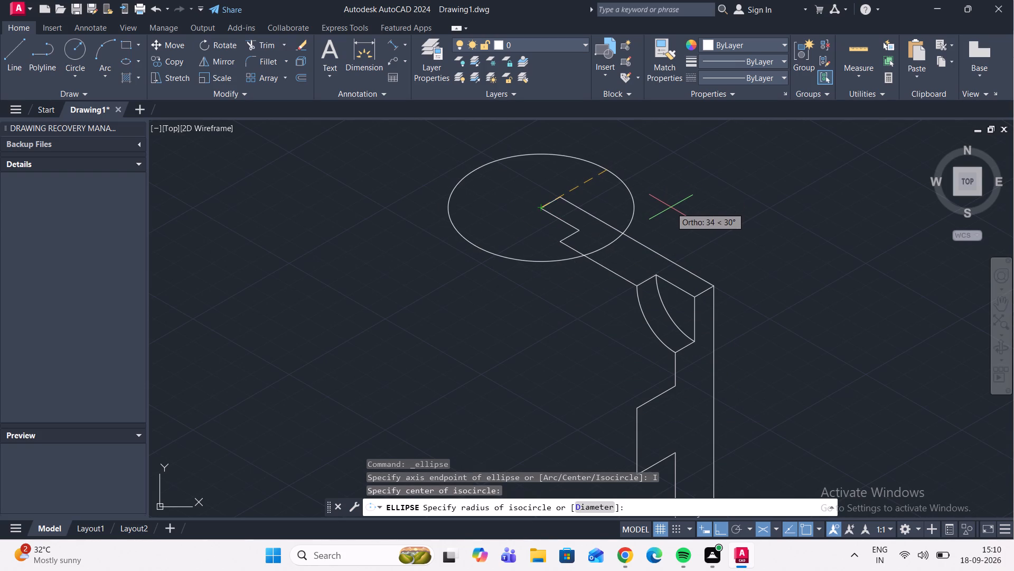
key("F5")
key("F5")
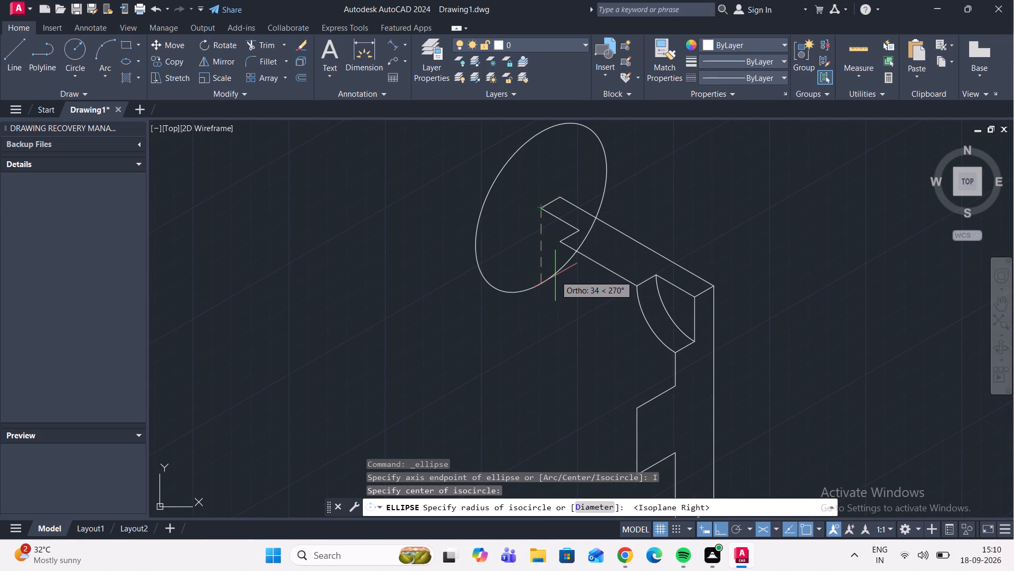
scroll(566, 230, "up", 2)
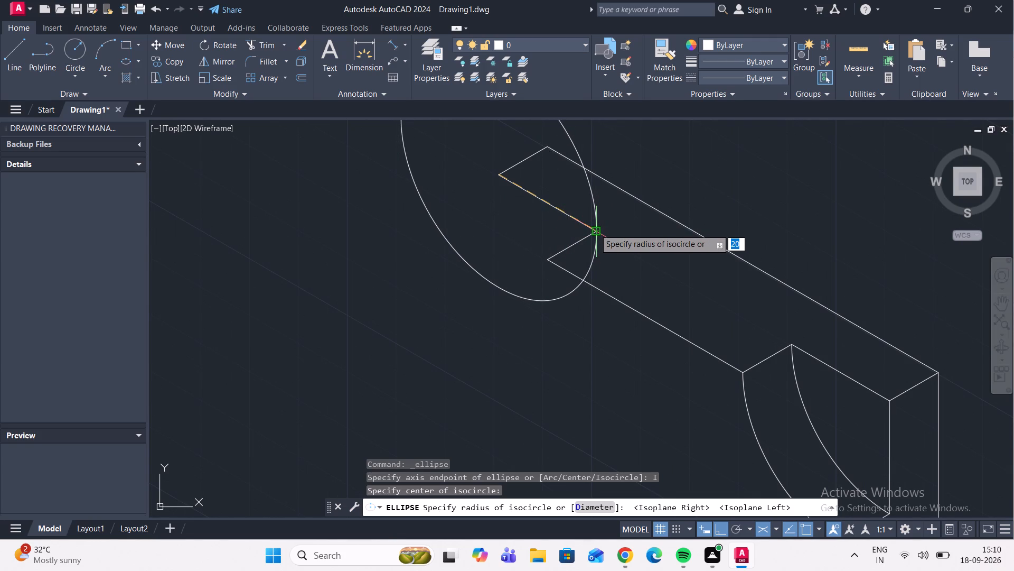
left_click(595, 229)
Copy the isocircle from the notch's inner rear corner to its front corner, along the 10-long edge at 210°.
middle_click_drag(544, 242, 562, 375)
scroll(562, 354, "down", 1)
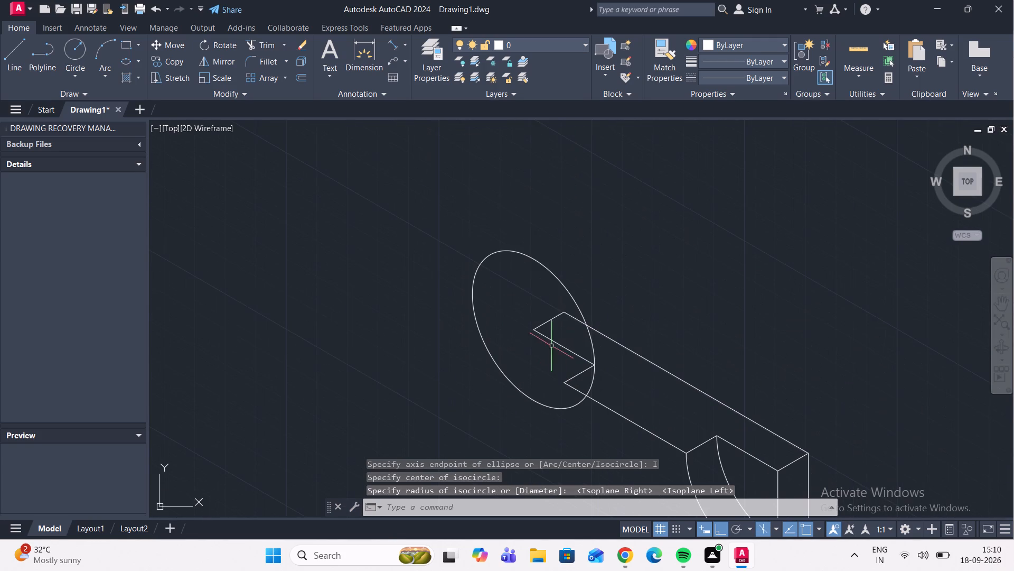
left_click(543, 299)
left_click(469, 251)
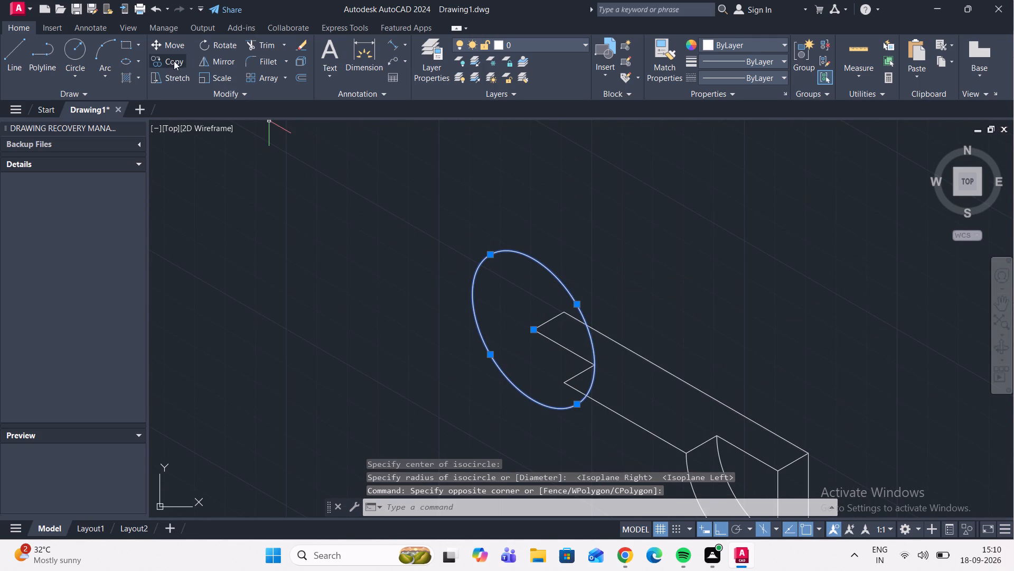
left_click(173, 60)
scroll(596, 362, "up", 3)
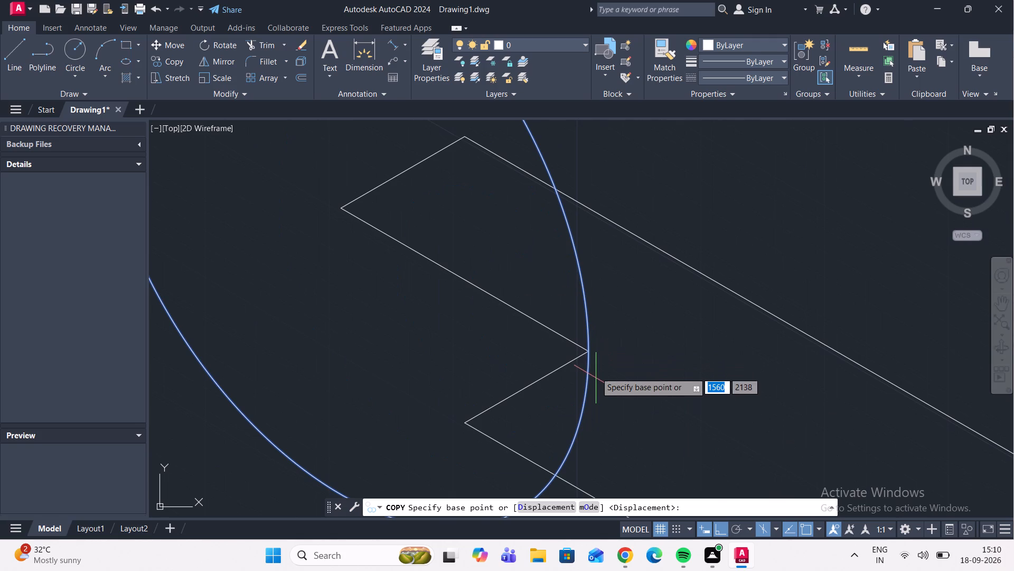
scroll(586, 352, "up", 4)
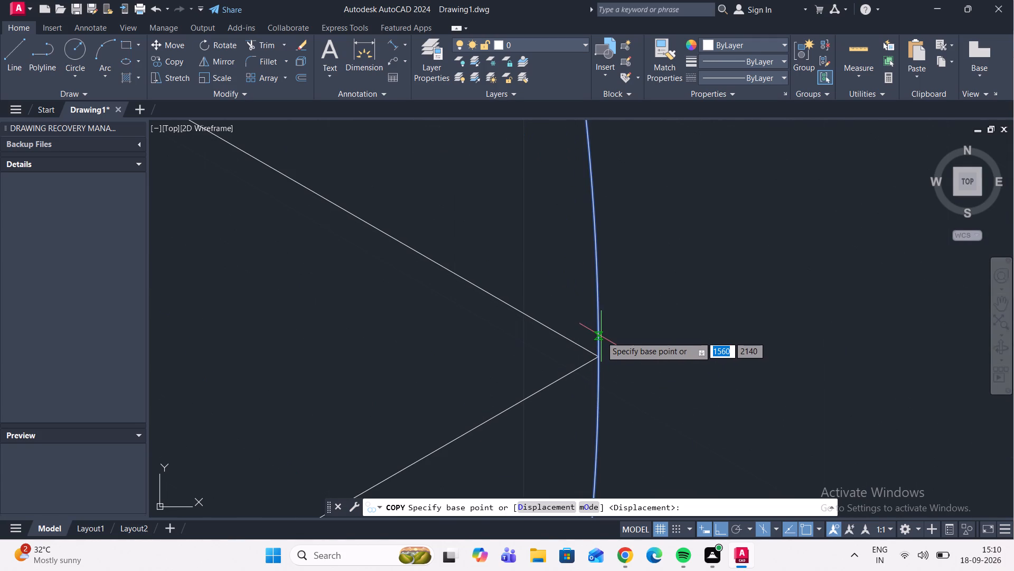
left_click(596, 356)
scroll(477, 415, "down", 3)
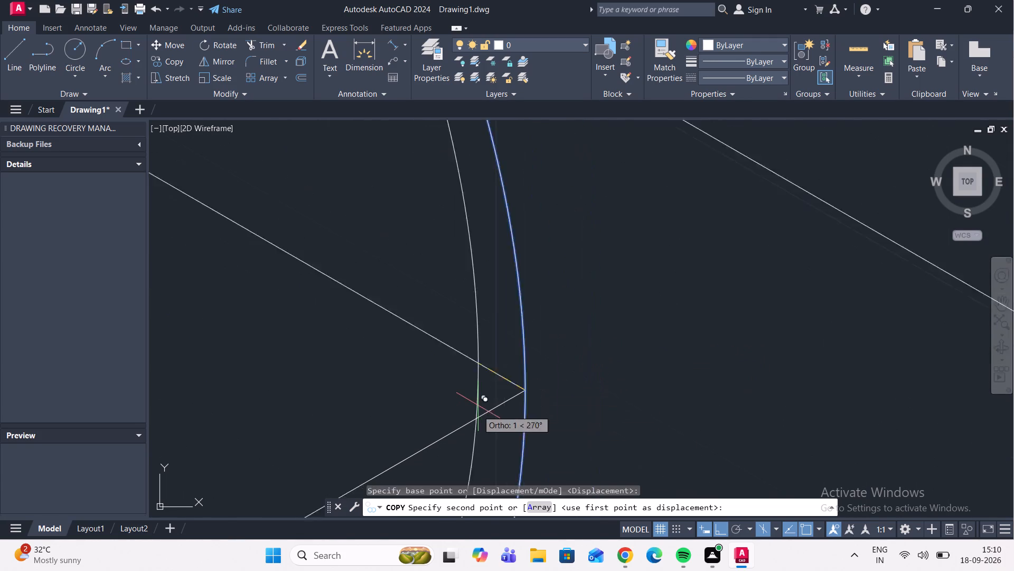
scroll(480, 396, "down", 1)
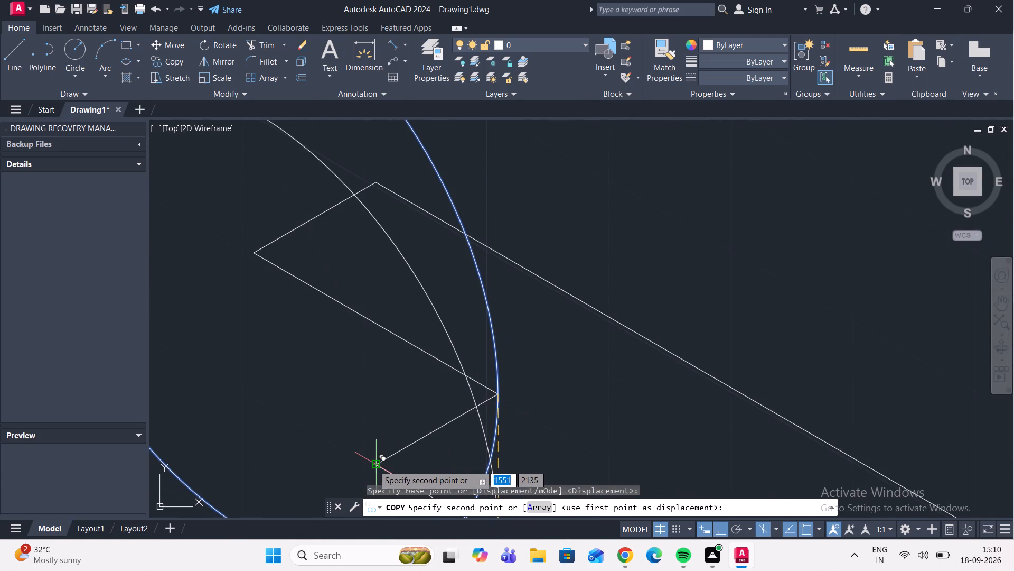
left_click(373, 465)
key("Escape")
Draw a vertical line down from the isocircle's centre corner, ending just past the lower arc of the original rear isocircle.
scroll(459, 371, "down", 4)
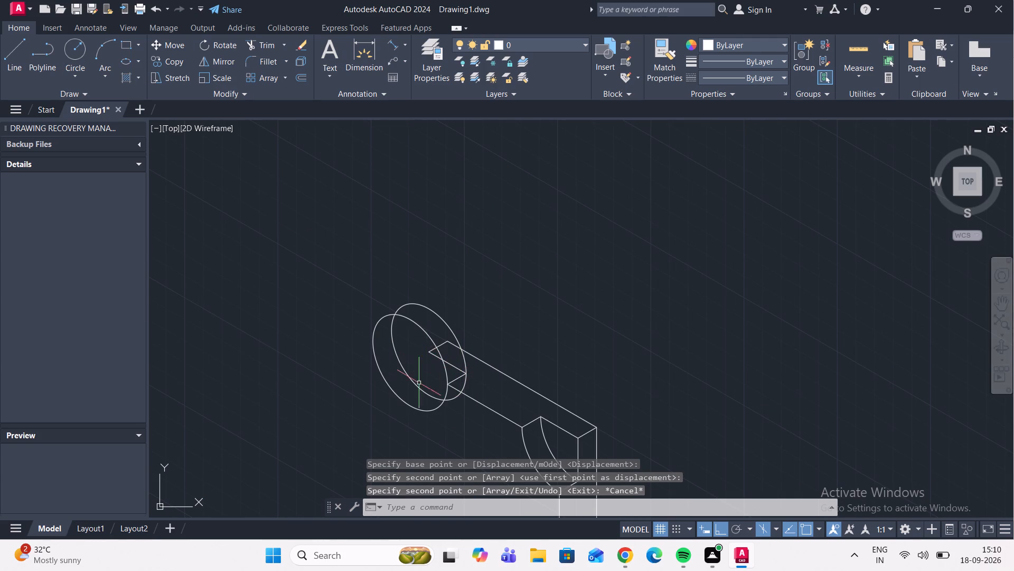
left_click(10, 69)
scroll(453, 378, "up", 2)
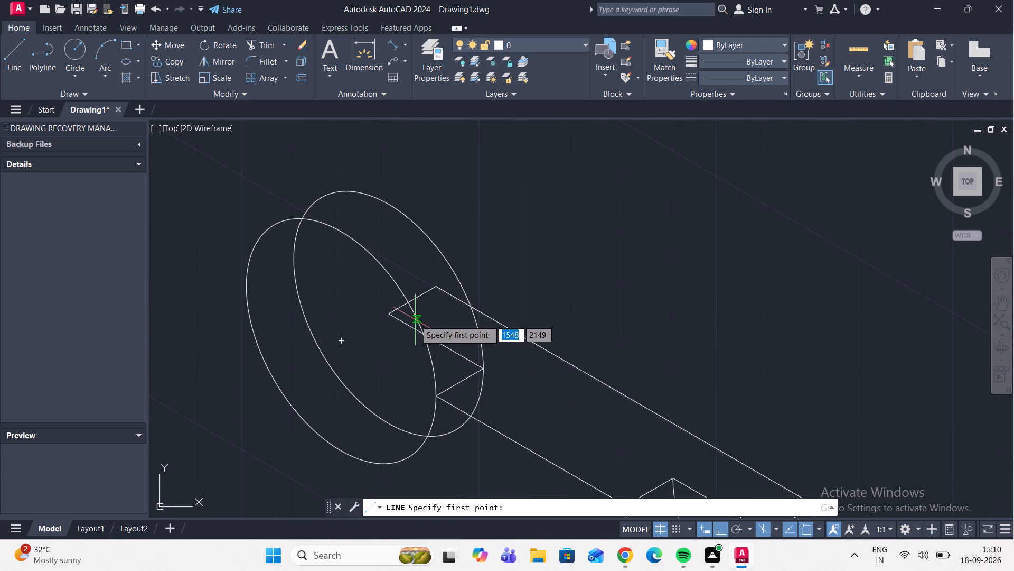
left_click(390, 316)
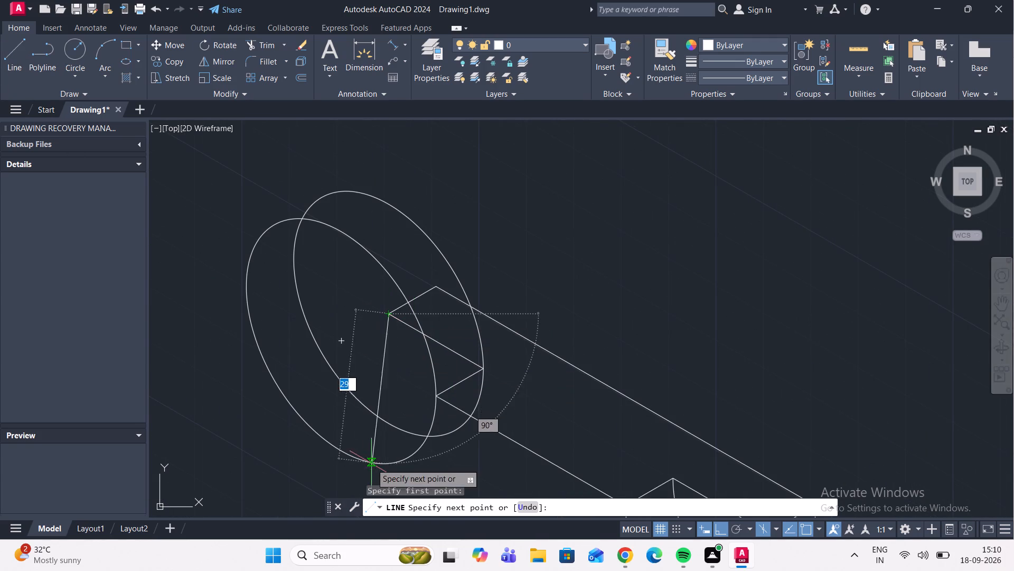
scroll(397, 425, "up", 3)
left_click(339, 458)
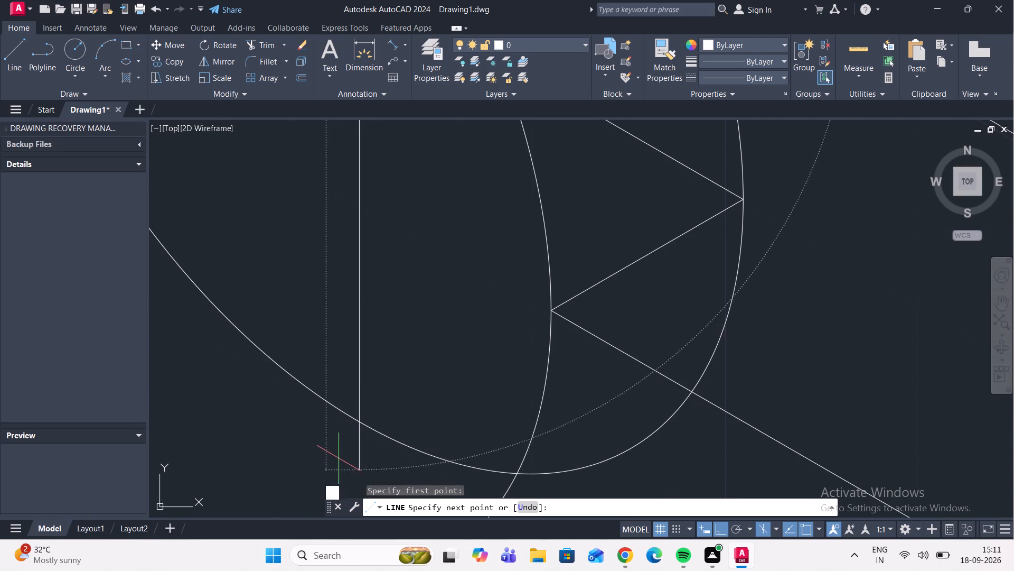
key("Escape")
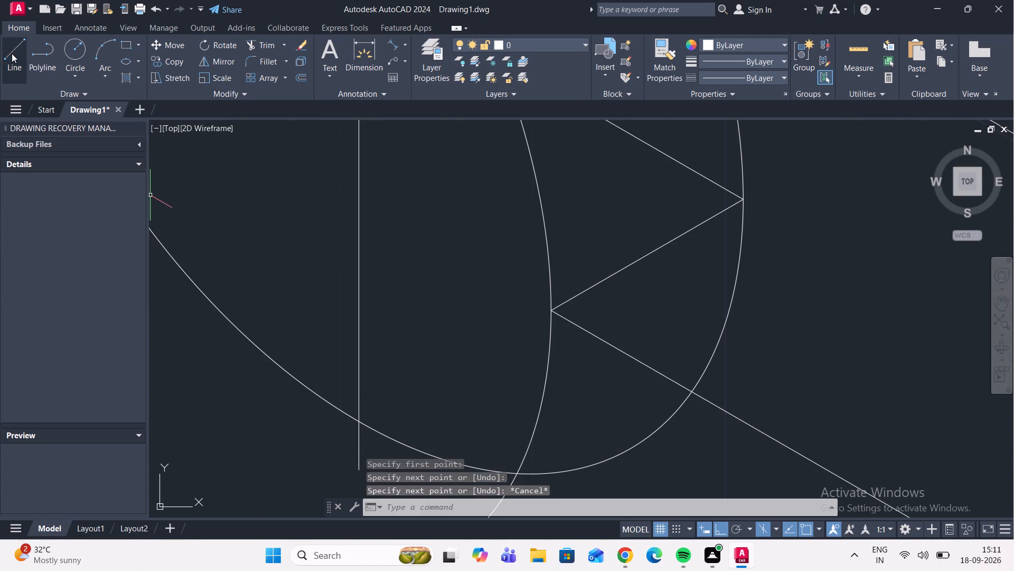
Draw a line about 11 units long at 210° from the vertical line's crossing with the rear isocircle, past the front isocircle.
left_click(13, 52)
scroll(309, 213, "down", 4)
scroll(322, 244, "up", 3)
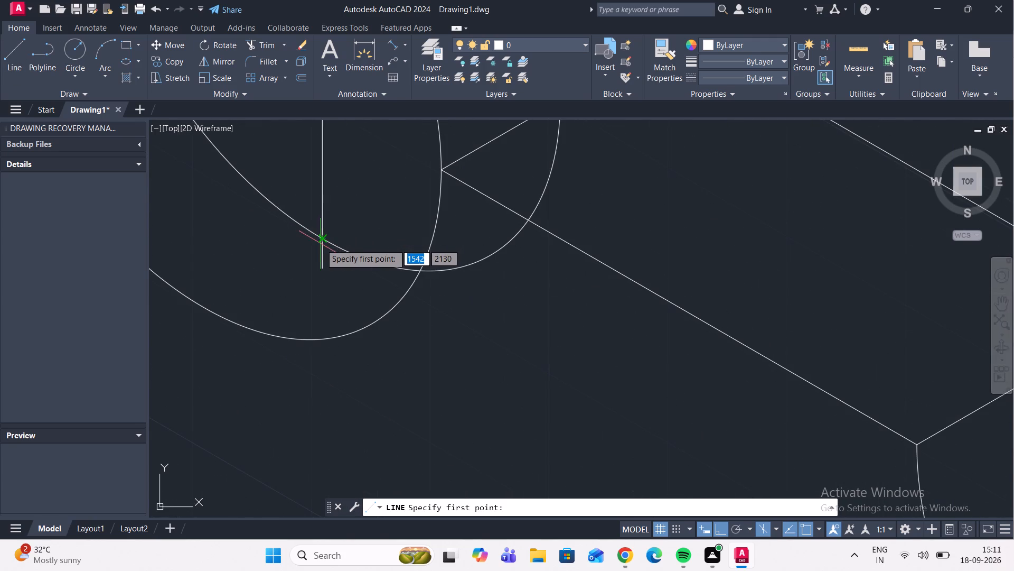
scroll(332, 235, "up", 2)
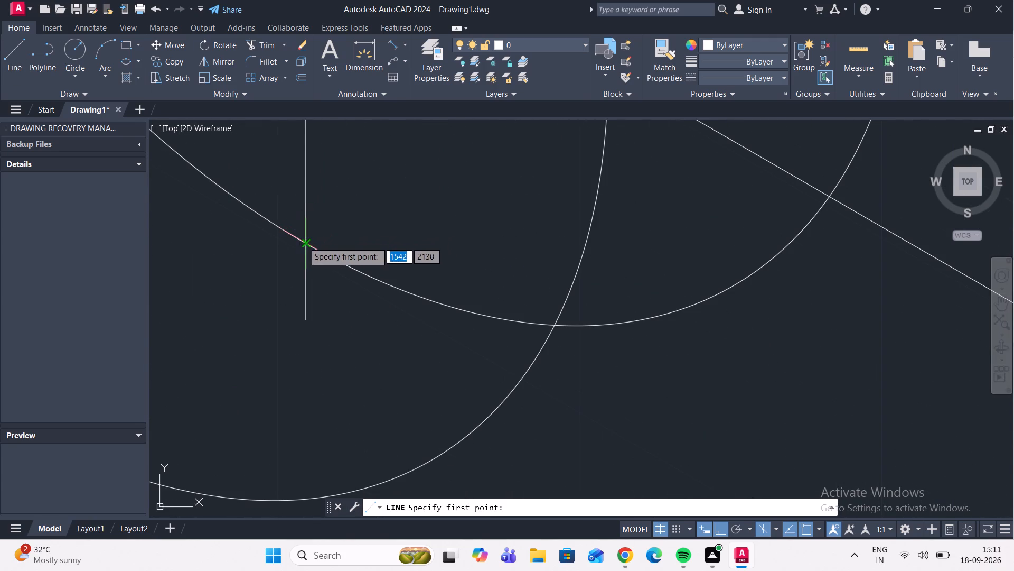
left_click(305, 243)
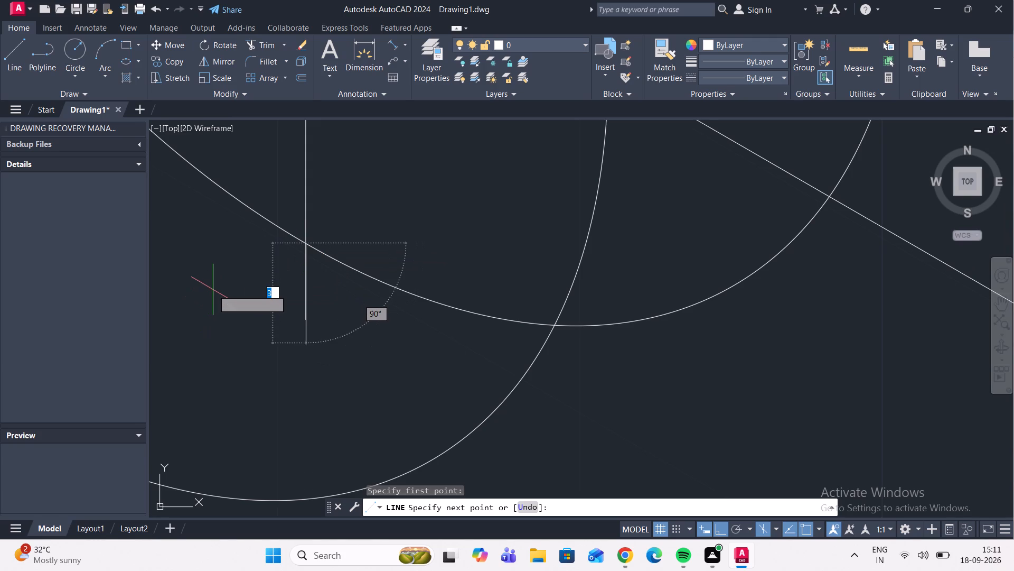
key("F5")
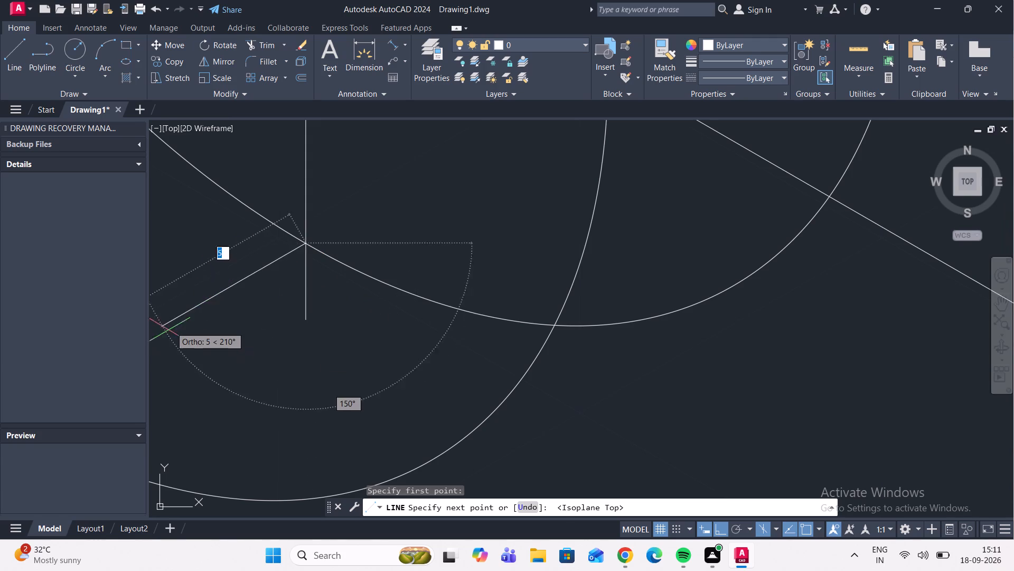
scroll(175, 318, "down", 4)
middle_click_drag(171, 324, 329, 325)
scroll(306, 337, "up", 3)
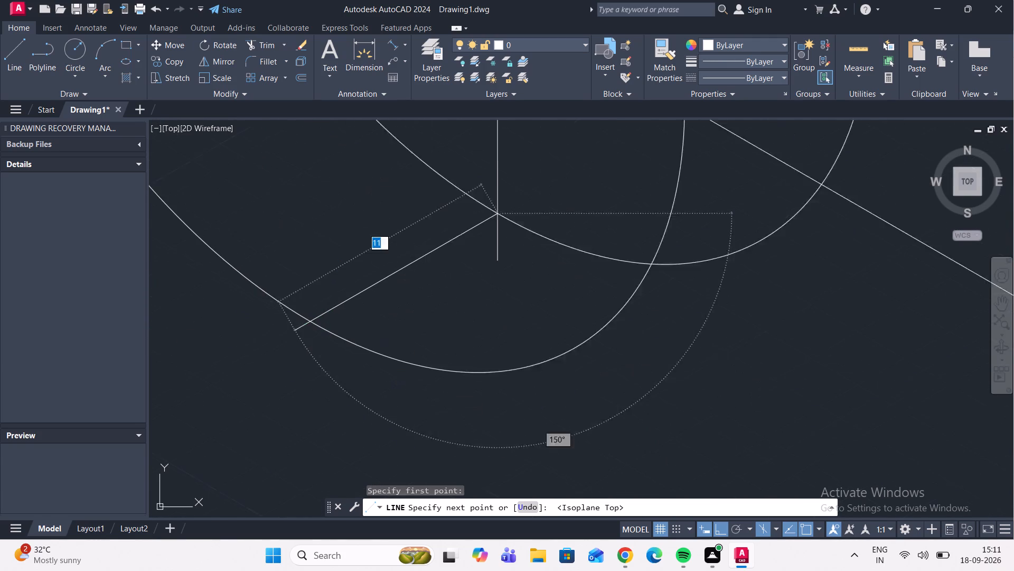
scroll(306, 337, "up", 1)
left_click(303, 340)
key("Escape")
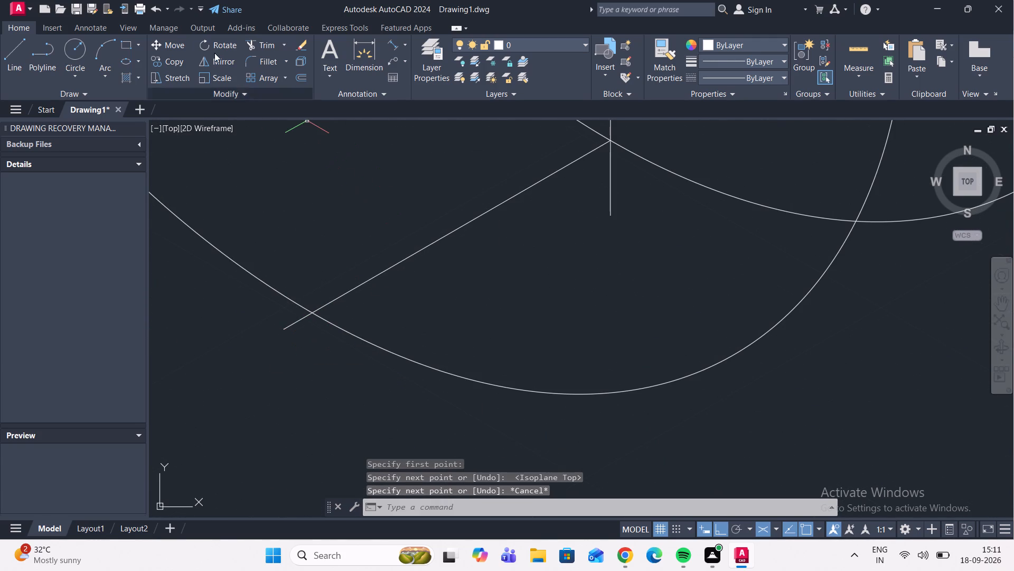
Trim the 210° line's end beyond the front isocircle and the vertical line's end below the rear isocircle.
left_click(262, 40)
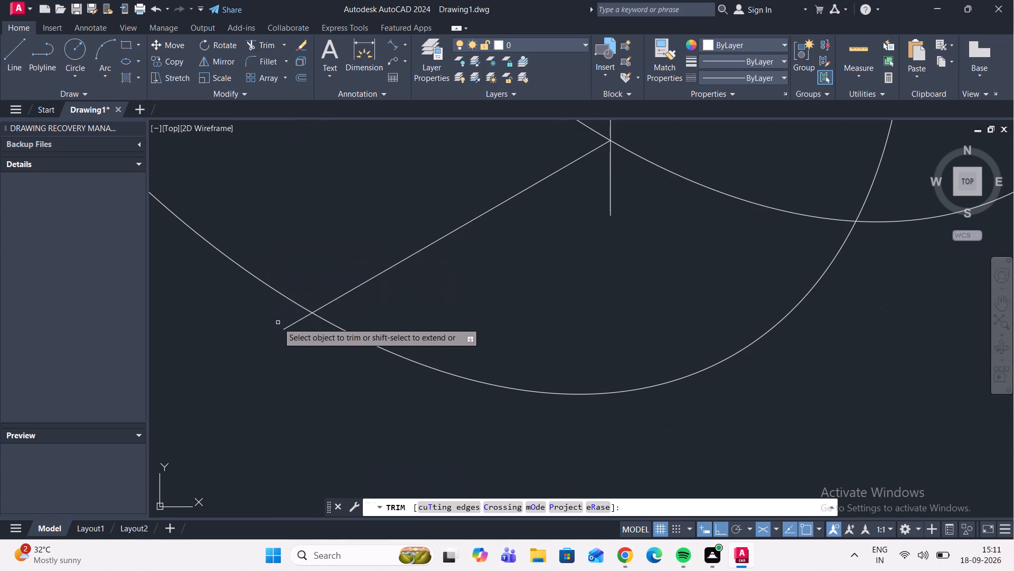
left_click(291, 326)
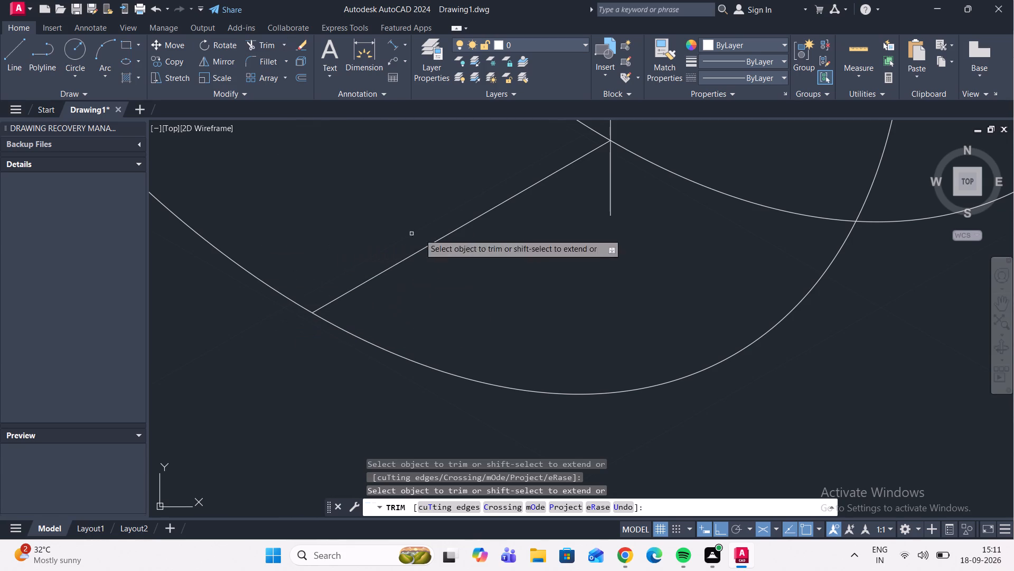
left_click(611, 188)
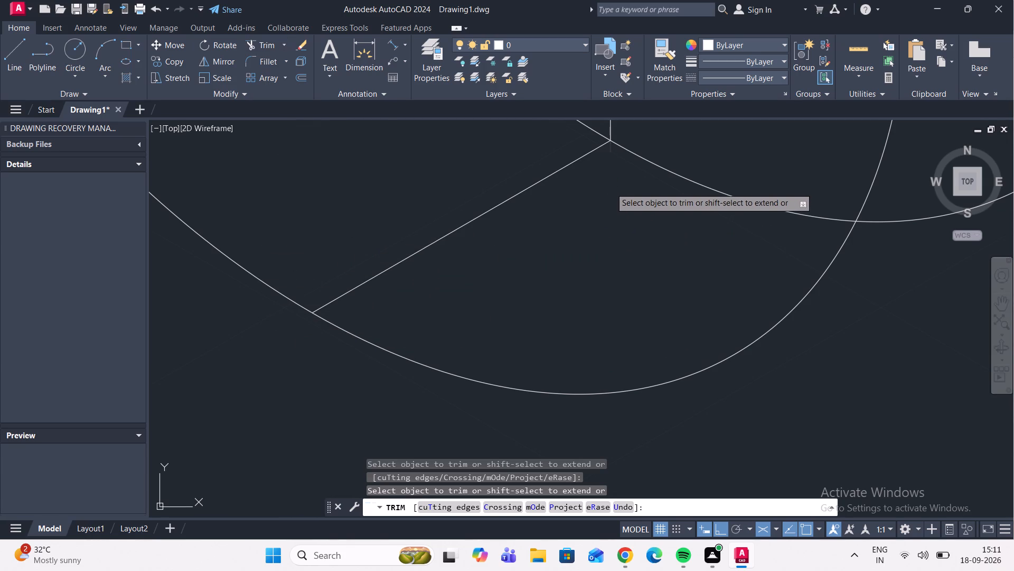
Trim away the outer and upper portions of both isocircles at the far-end notch, beyond the part's outline.
scroll(612, 195, "down", 4)
middle_click_drag(593, 214, 496, 326)
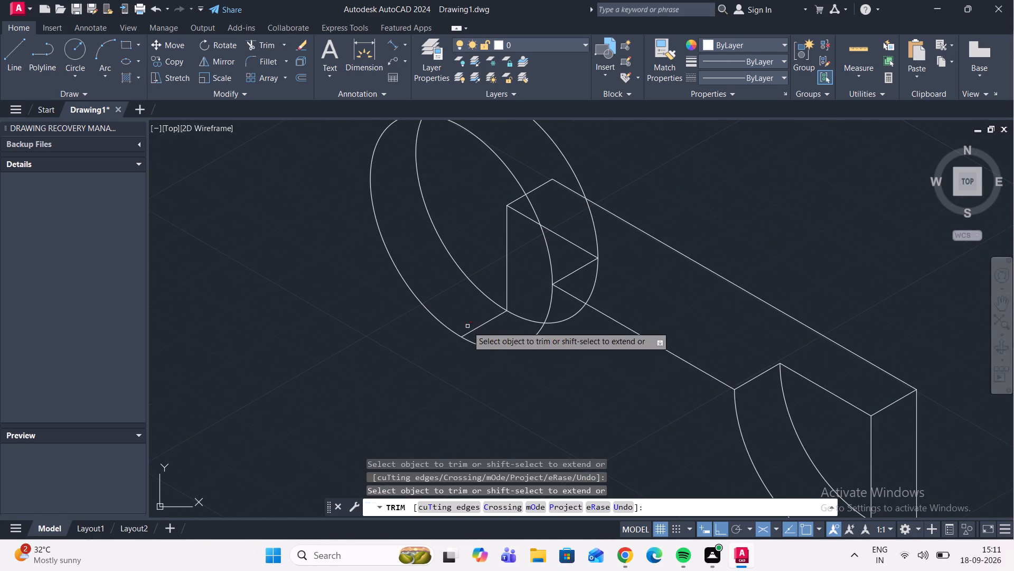
left_click(477, 285)
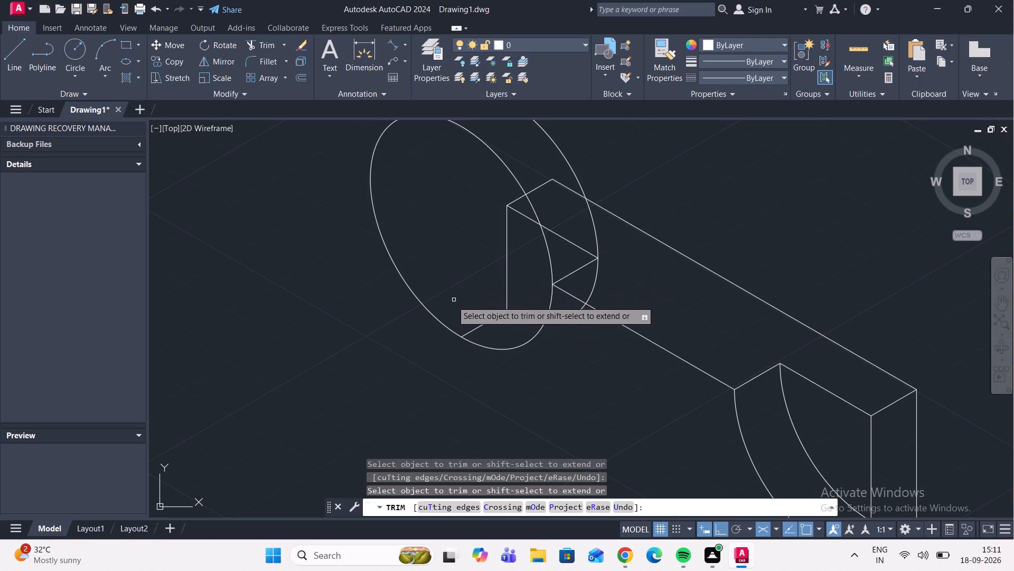
left_click(435, 318)
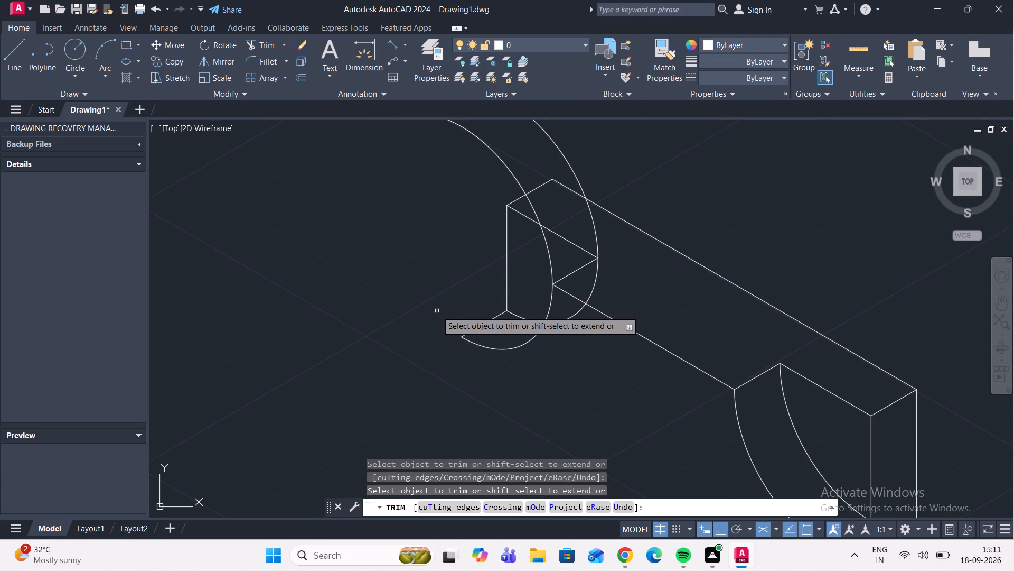
scroll(483, 310, "down", 2)
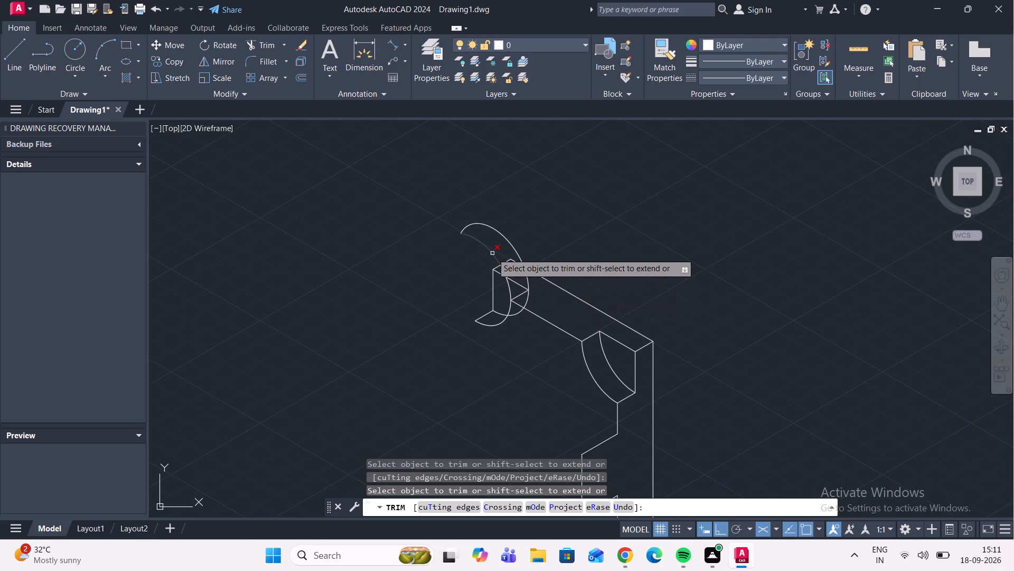
left_click(490, 255)
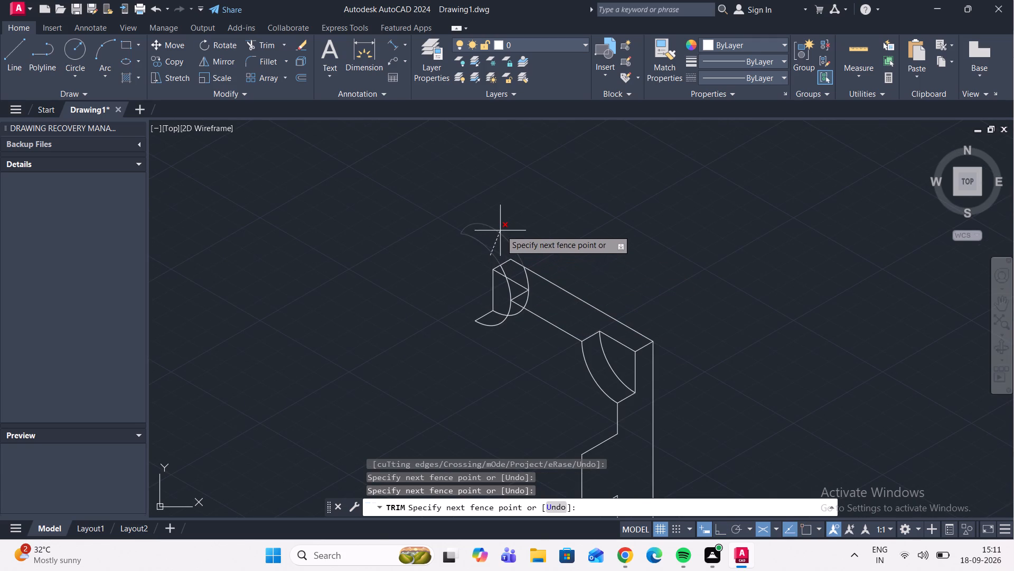
left_click(502, 226)
Trim the leftover isocircle pieces crossing the far top edge and notch, keeping the front arc below the notch corner and the rear arc's visible bit.
scroll(496, 262, "up", 2)
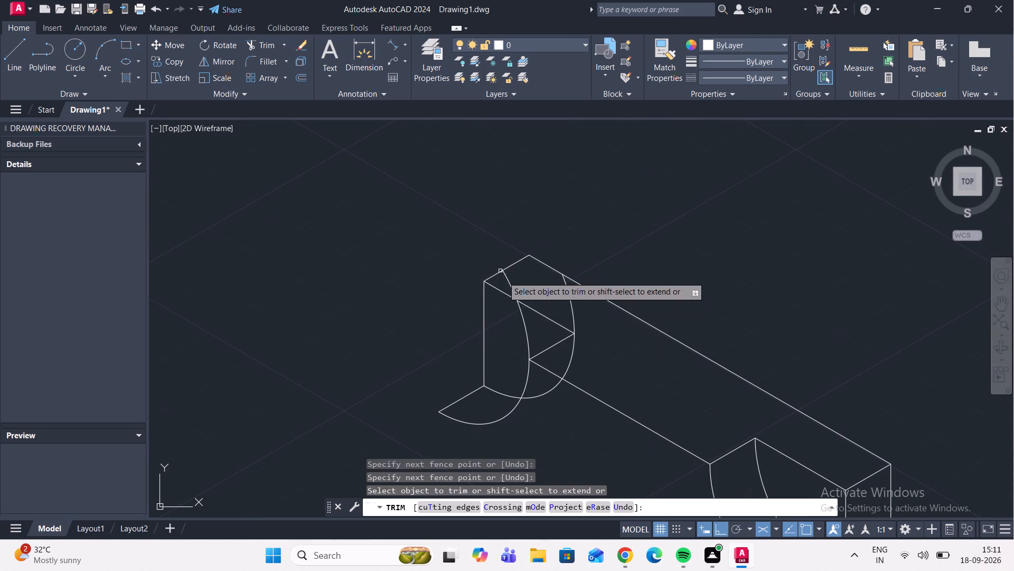
left_click(511, 287)
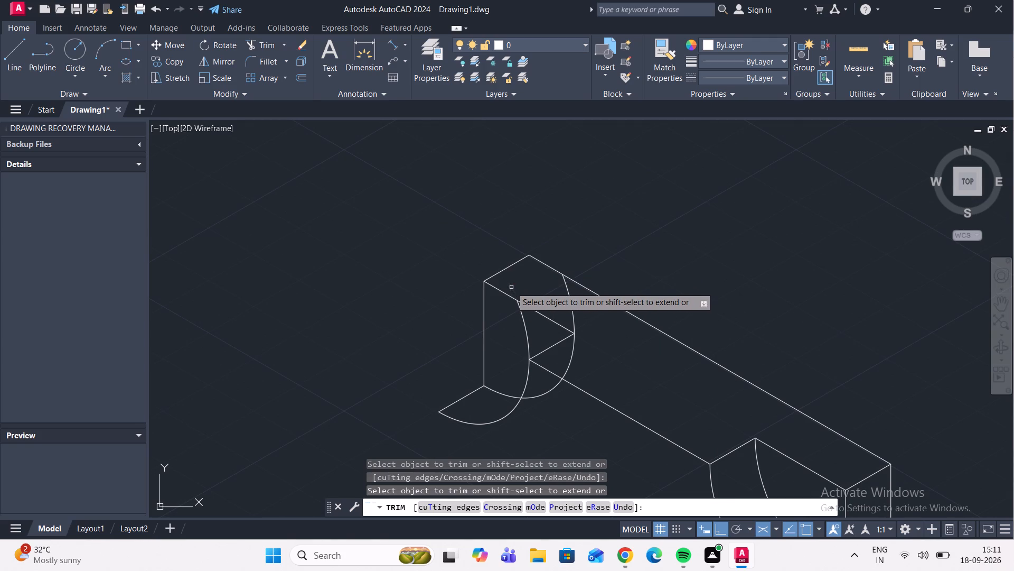
left_click(571, 299)
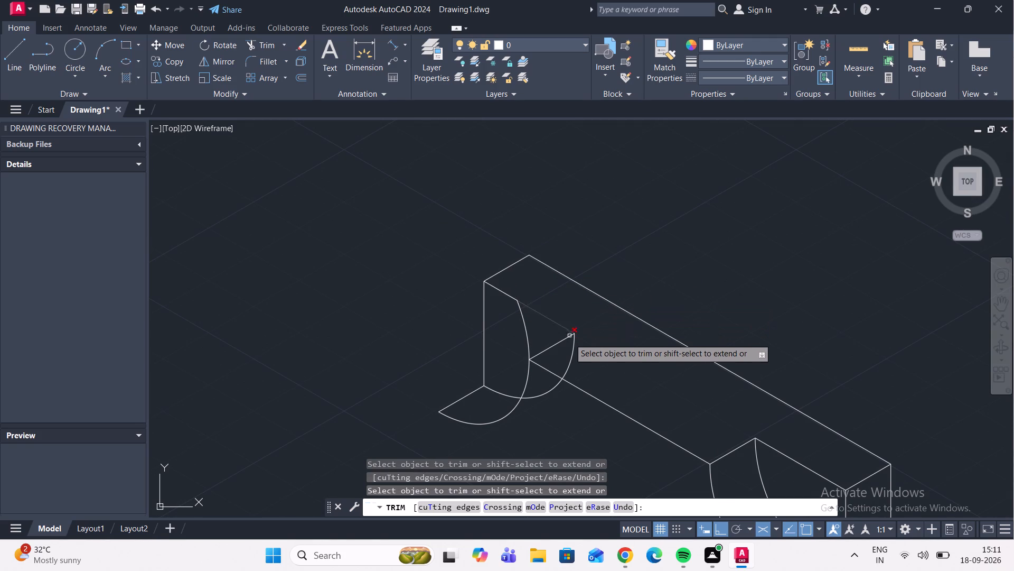
left_click(570, 357)
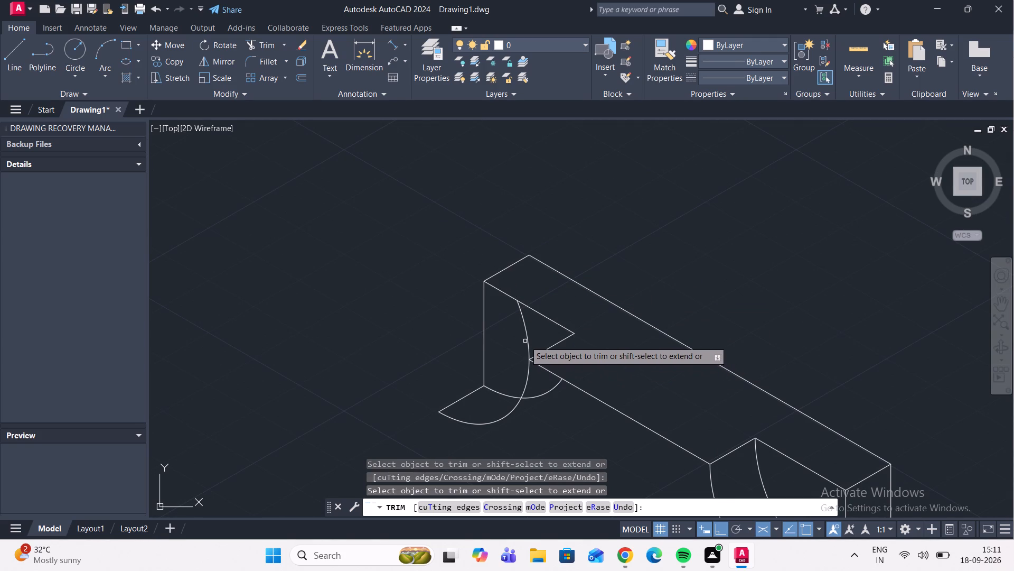
left_click(524, 330)
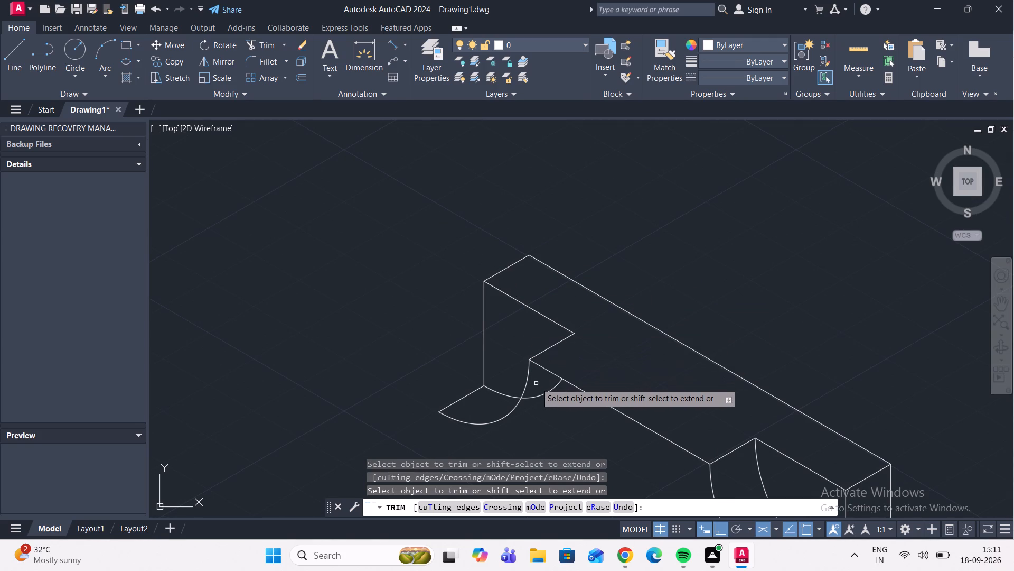
left_click(539, 394)
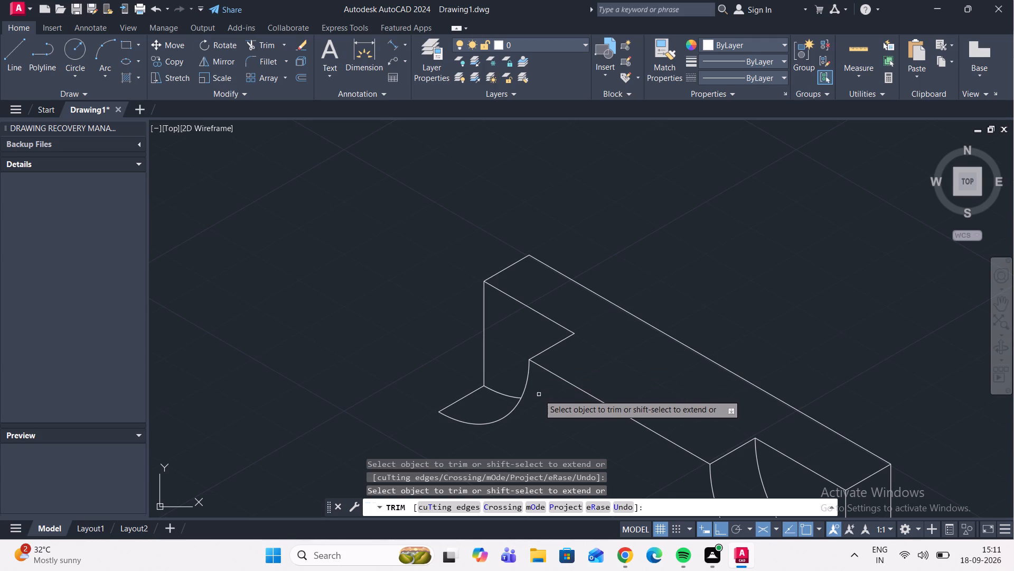
Draw an 80-long line at 150° from the profile corner below the near notch, plus a vertical line up to the far front arc's end.
scroll(538, 298, "down", 3)
middle_click_drag(560, 358, 555, 339)
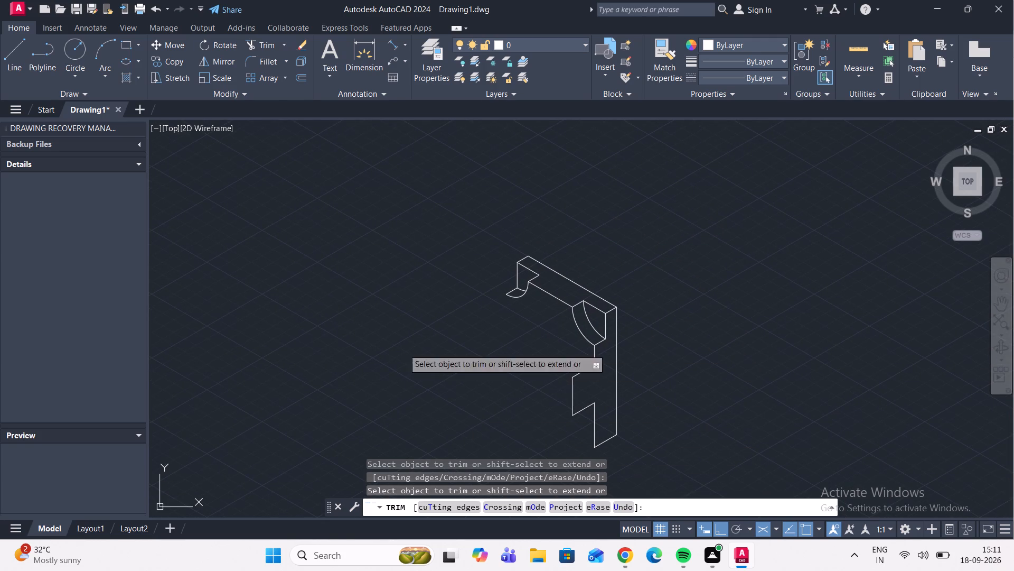
left_click(21, 50)
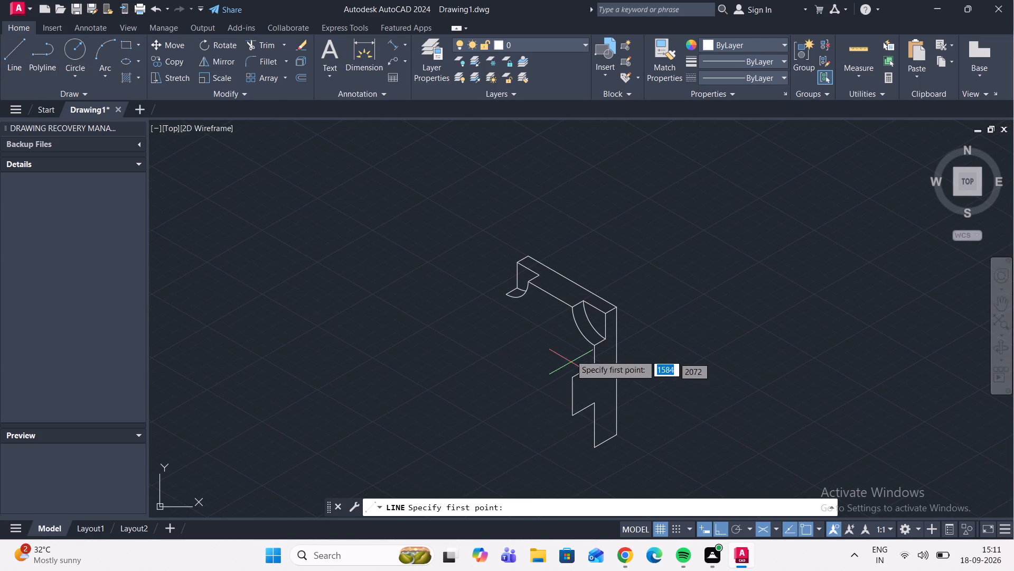
scroll(595, 378, "up", 3)
left_click(586, 330)
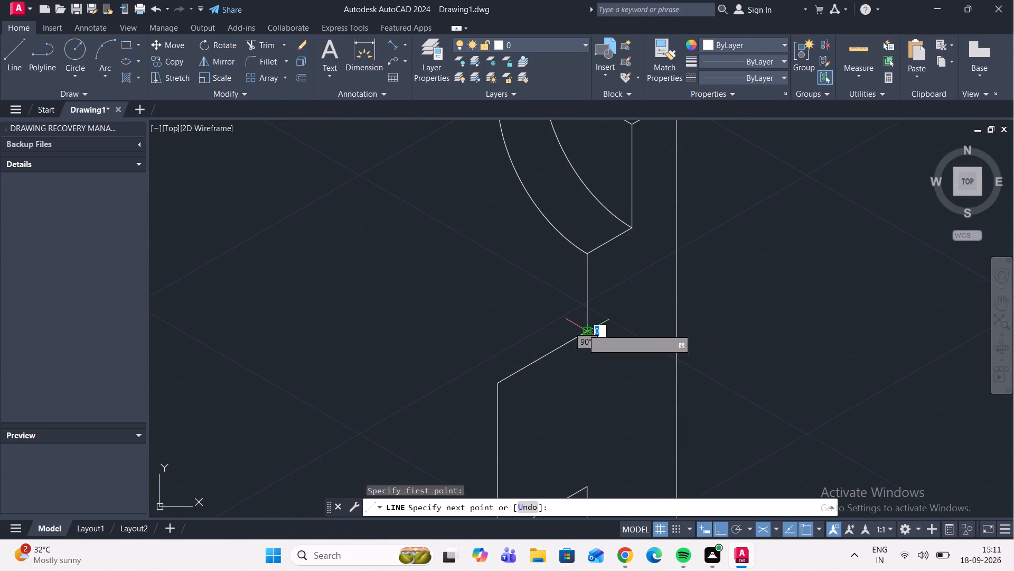
key("8")
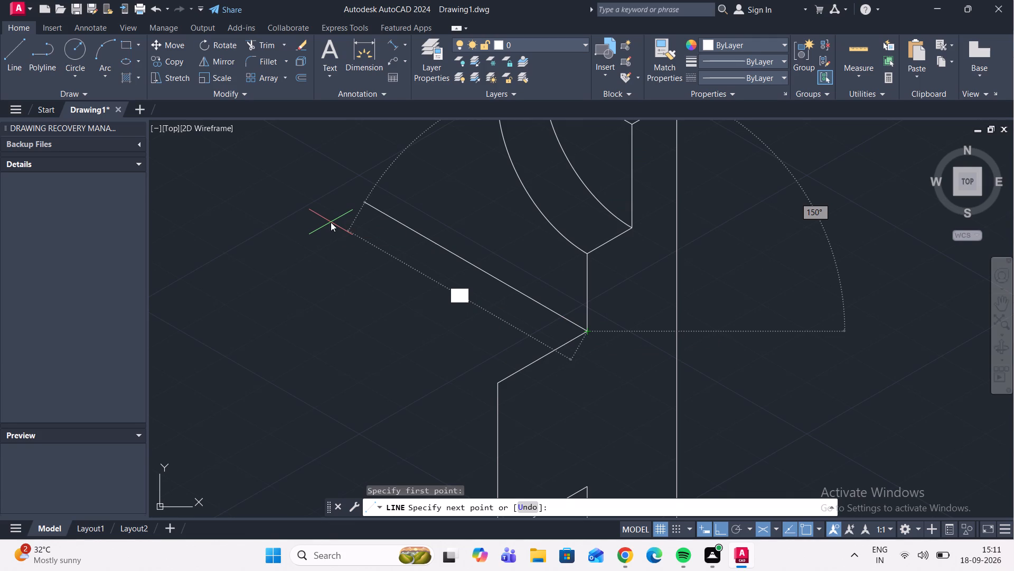
key("0")
key("Return")
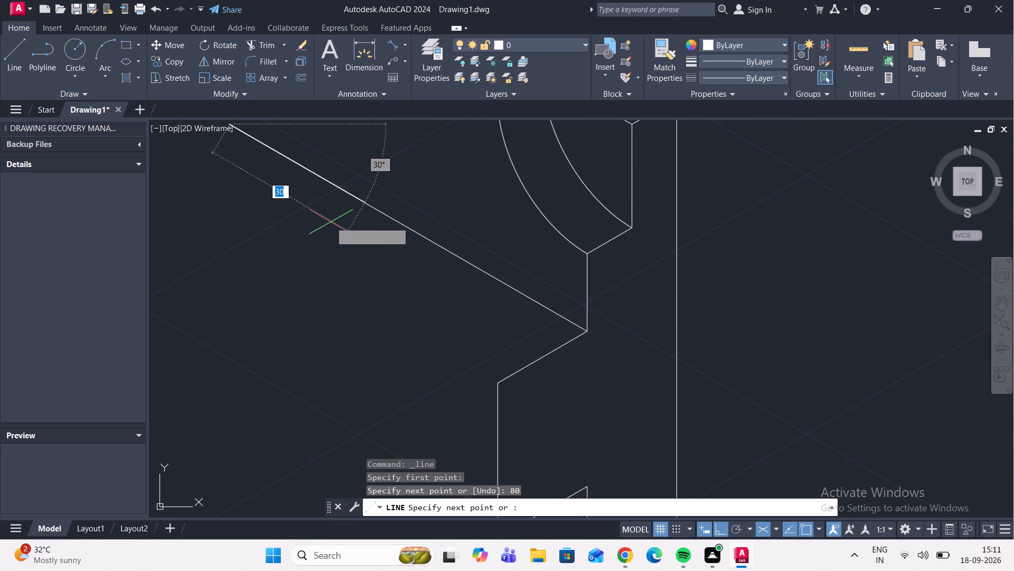
scroll(330, 222, "down", 3)
middle_click_drag(338, 227, 388, 291)
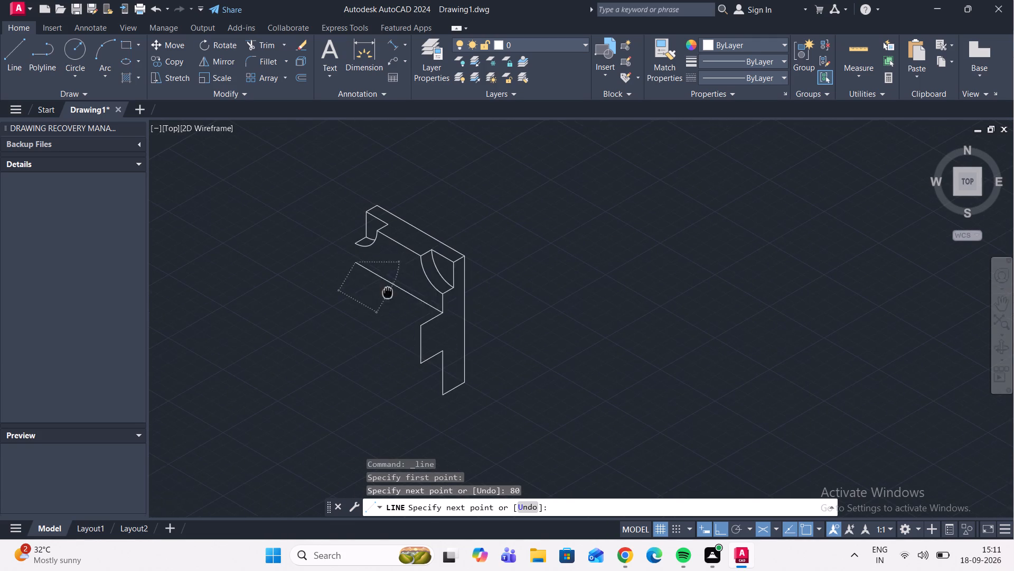
scroll(364, 246, "up", 3)
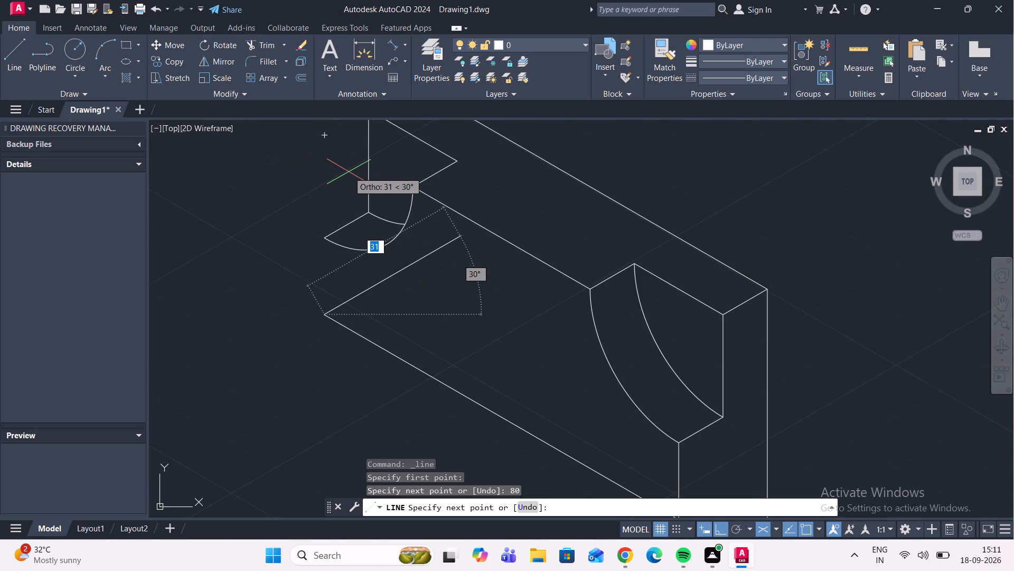
key("F5")
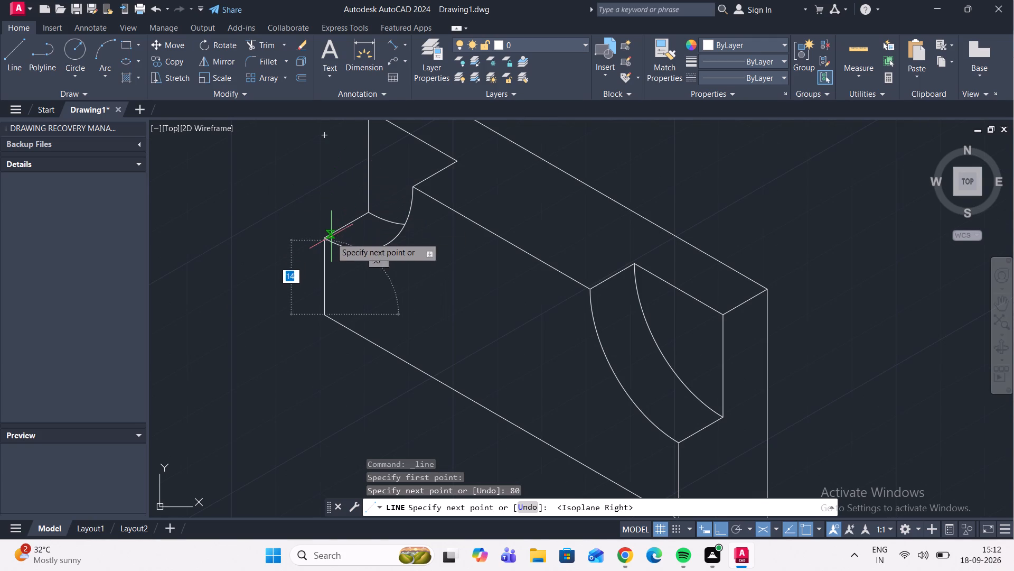
left_click(323, 242)
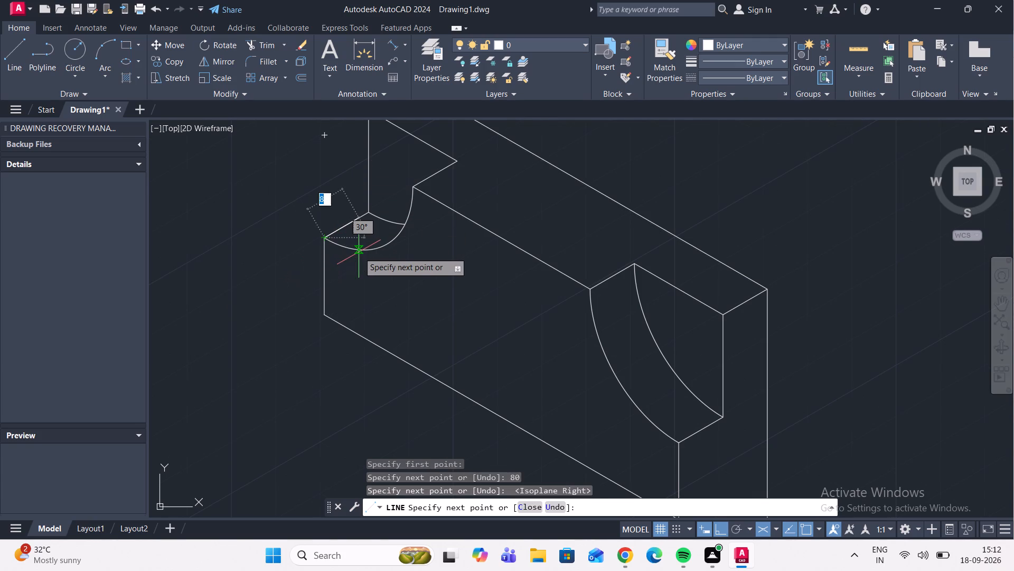
key("Escape")
Draw an 80-long line at 150° from the step's outer upper corner and join its far end to the far vertical edge's lower end.
scroll(364, 250, "down", 3)
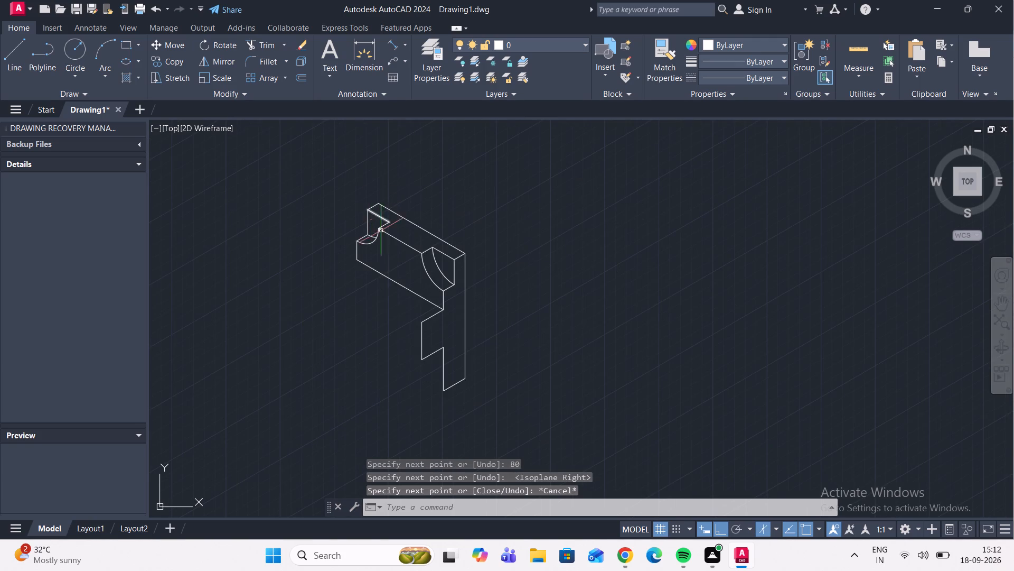
middle_click_drag(397, 278, 415, 253)
scroll(430, 293, "up", 1)
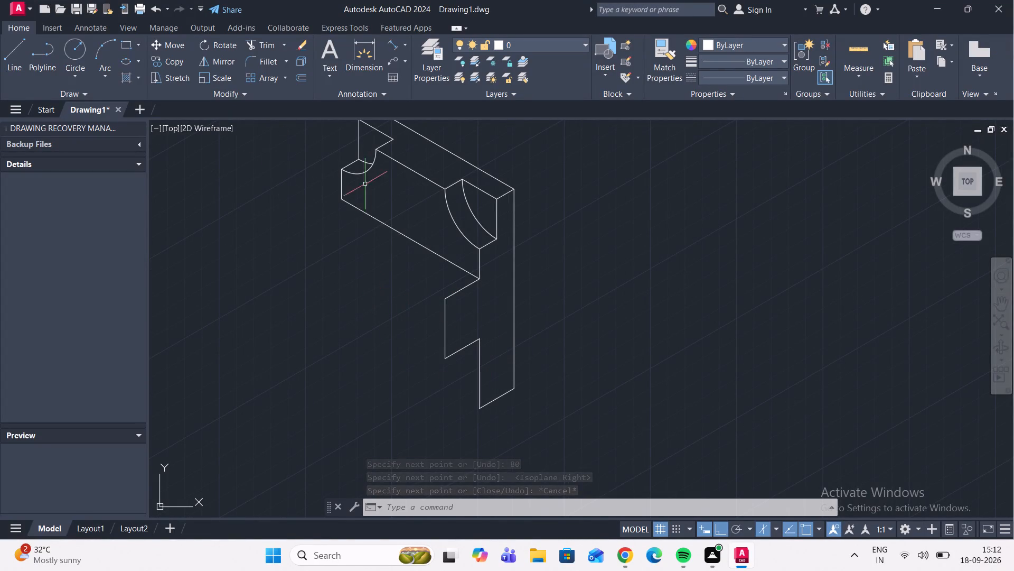
left_click(15, 48)
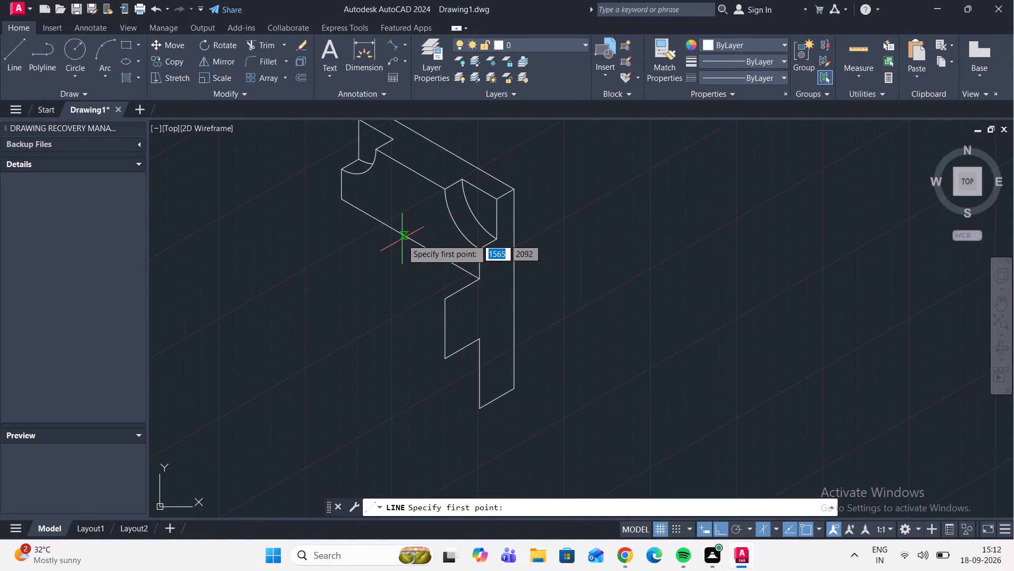
left_click(444, 300)
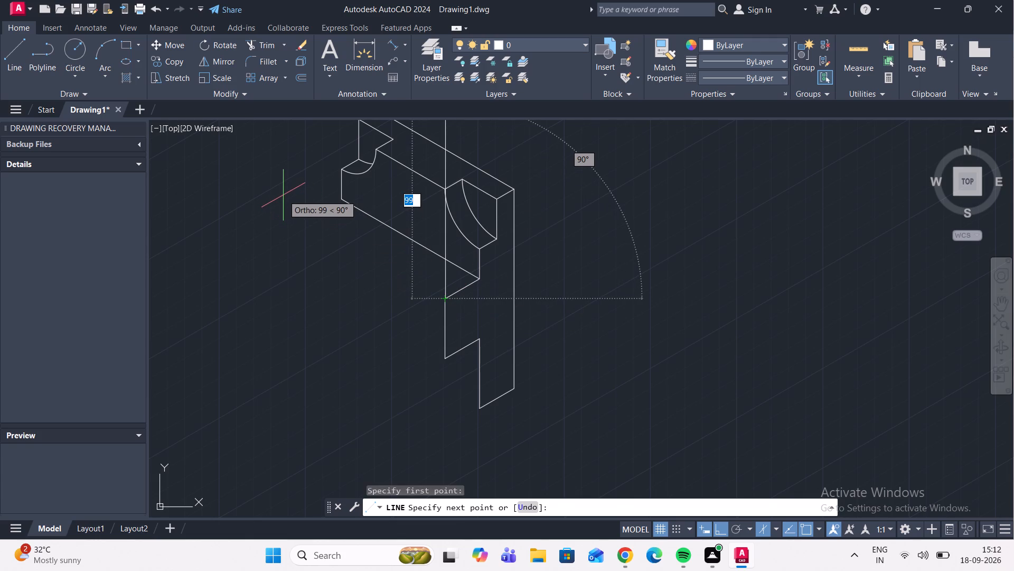
key("F5")
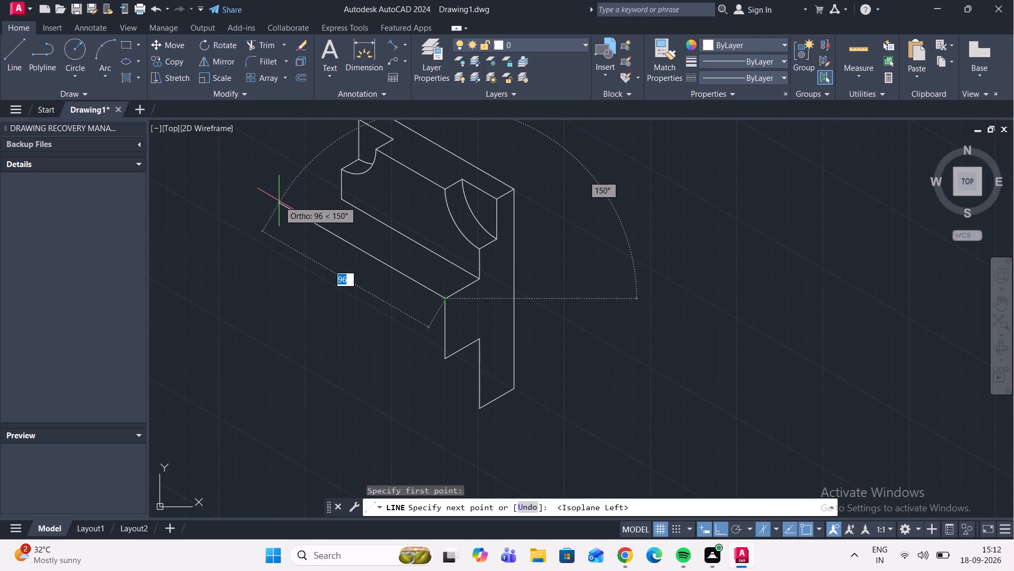
type("80")
key("Return")
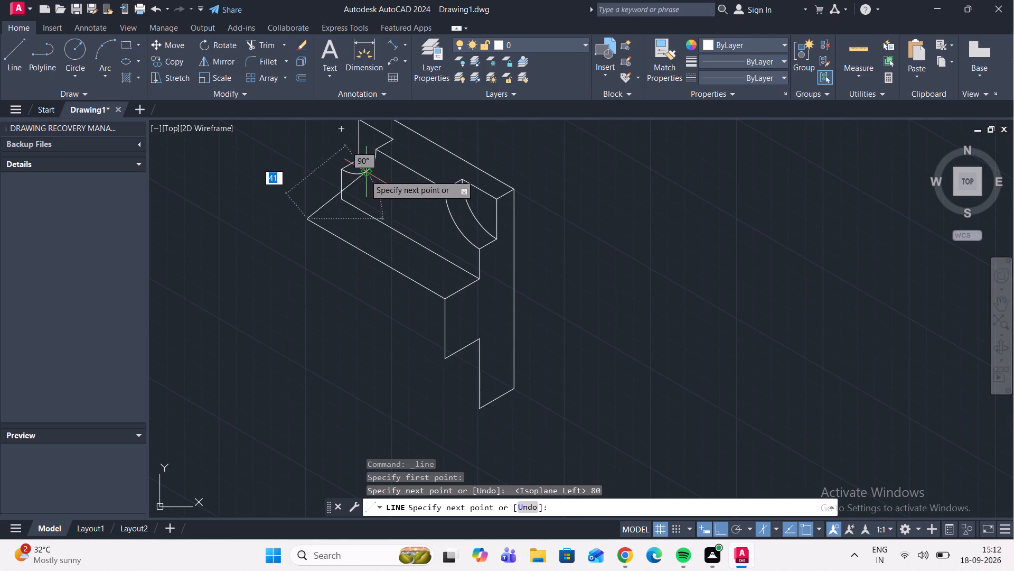
scroll(347, 192, "up", 4)
left_click(321, 229)
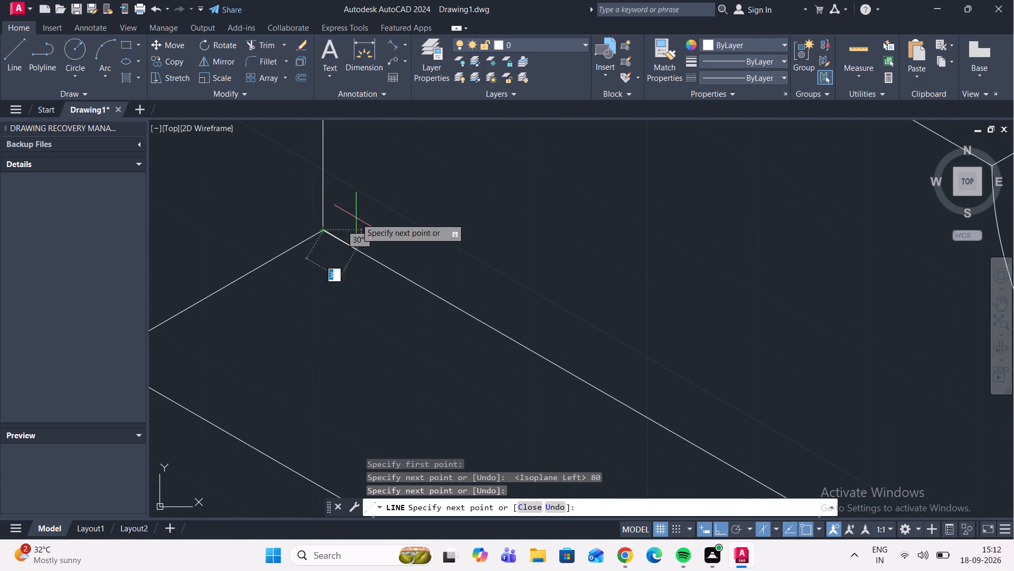
key("Escape")
Copy the step's outer 80-long edge from the upper to the lower end of the profile's outer vertical edge.
scroll(443, 191, "down", 5)
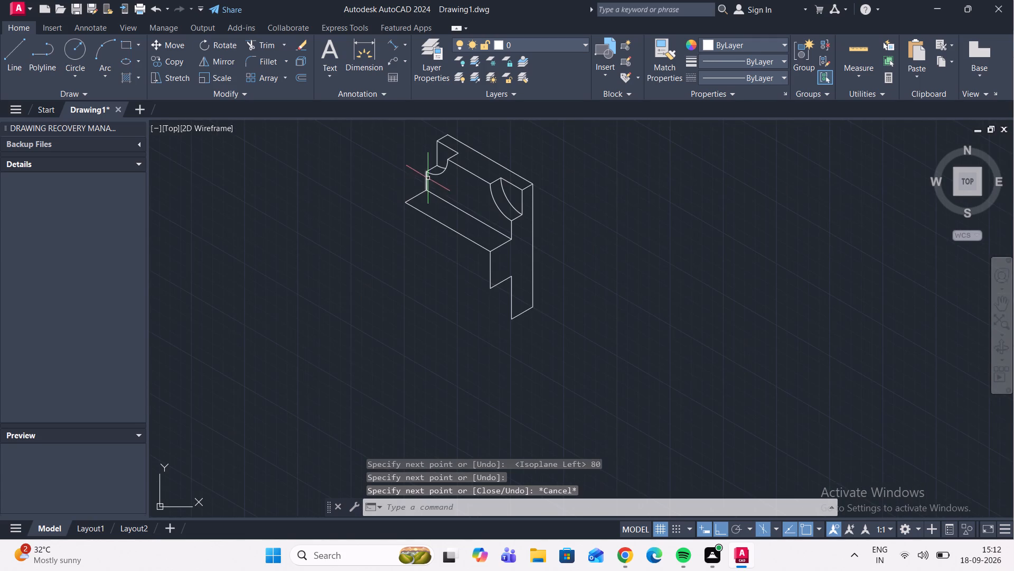
scroll(473, 243, "up", 2)
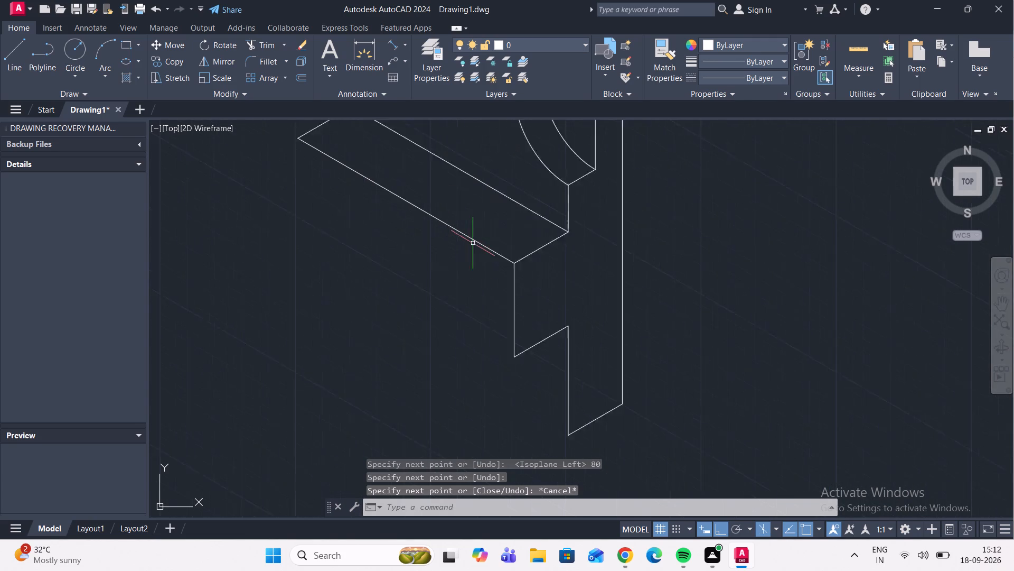
scroll(473, 243, "up", 1)
left_click_drag(476, 251, 474, 239)
left_click(447, 195)
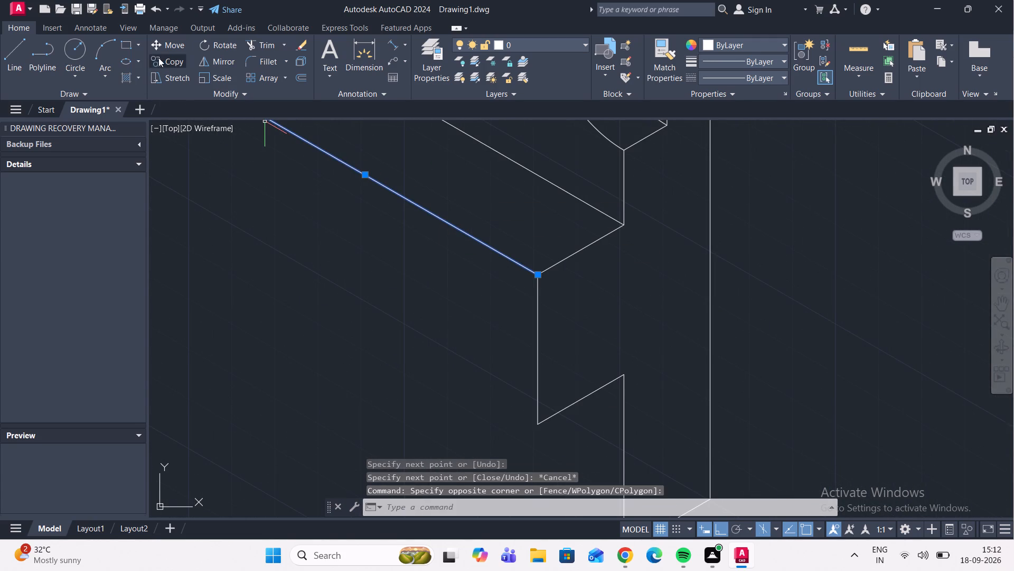
left_click(158, 58)
scroll(418, 159, "down", 4)
scroll(459, 188, "up", 3)
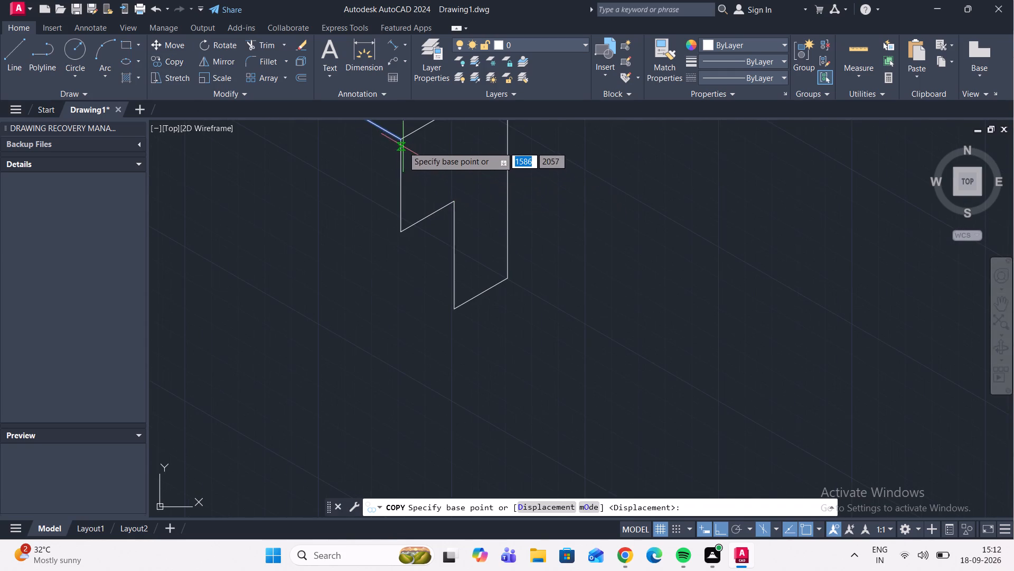
left_click(399, 139)
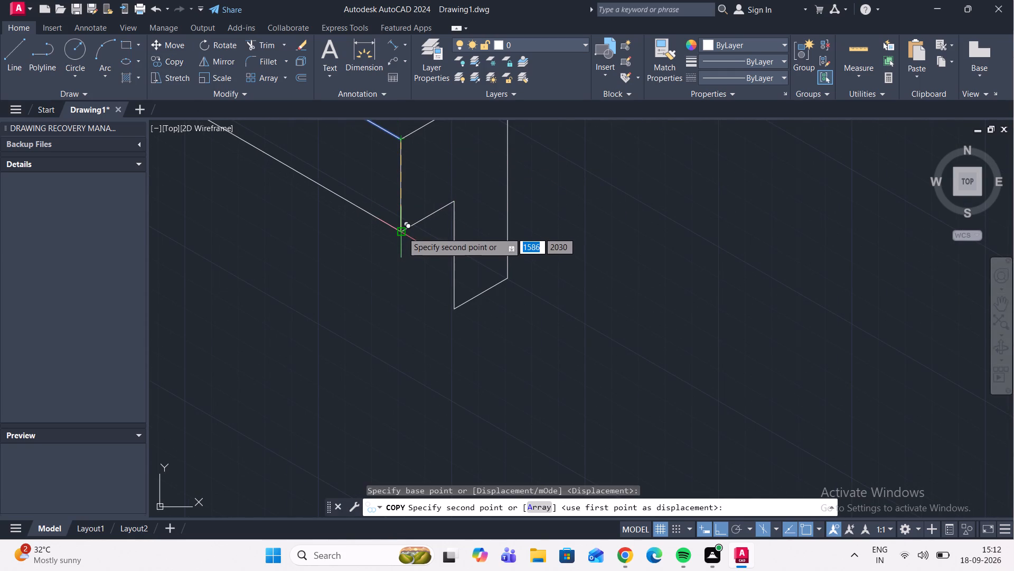
left_click(403, 232)
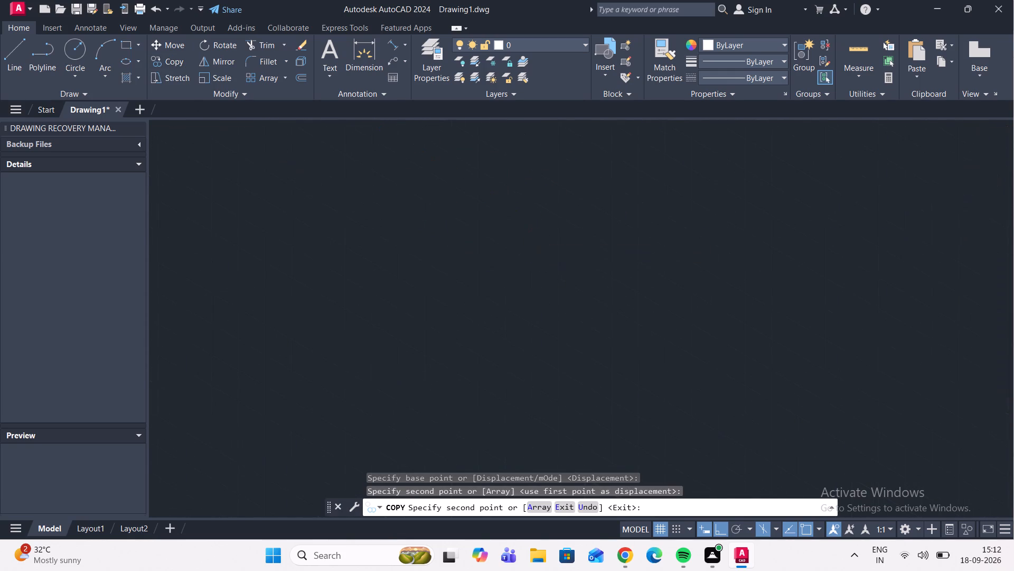
key("Escape")
Copy the step's outer vertical edge from its lower end to the far end of the lower 80-long edge.
scroll(538, 238, "down", 3)
middle_click_drag(441, 181, 449, 196)
scroll(480, 217, "up", 3)
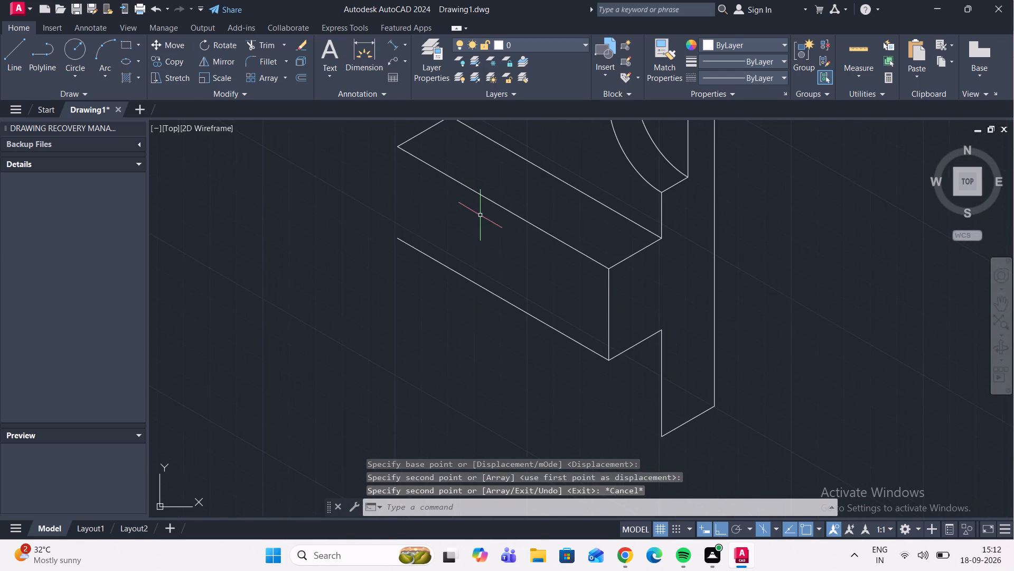
scroll(633, 296, "up", 2)
left_click(627, 300)
left_click(558, 282)
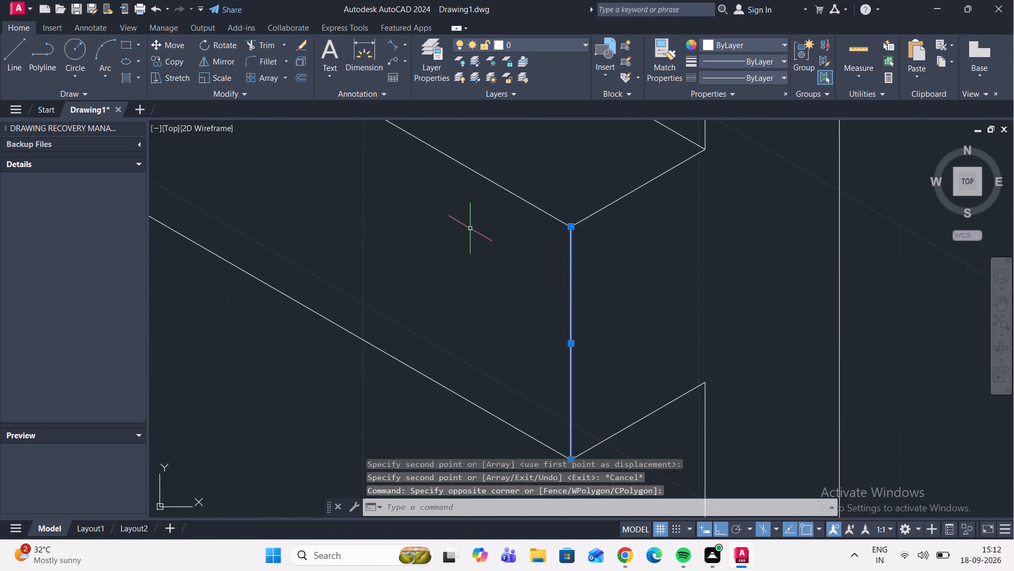
left_click(167, 61)
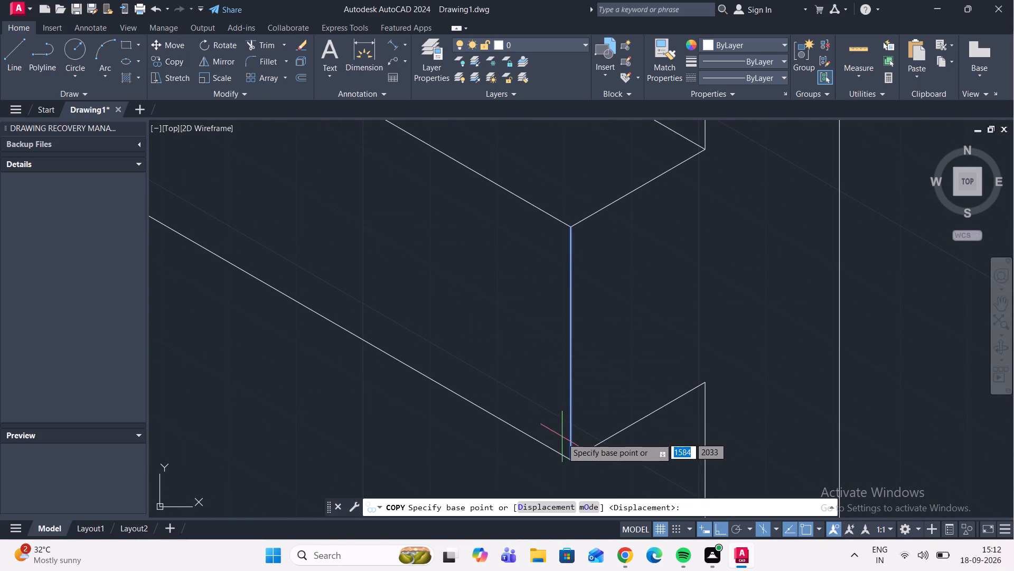
left_click(574, 457)
scroll(303, 210, "down", 5)
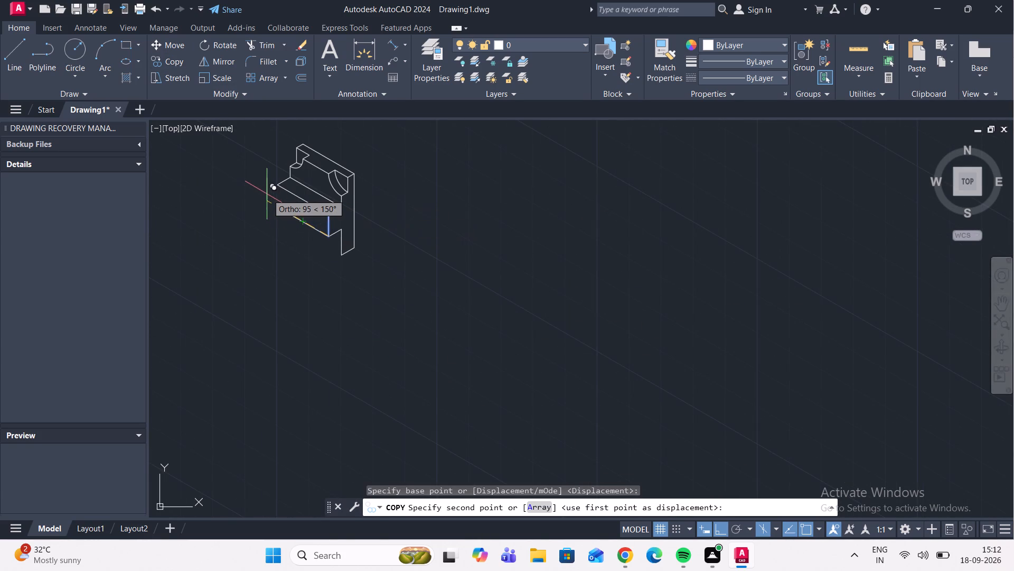
scroll(267, 194, "up", 4)
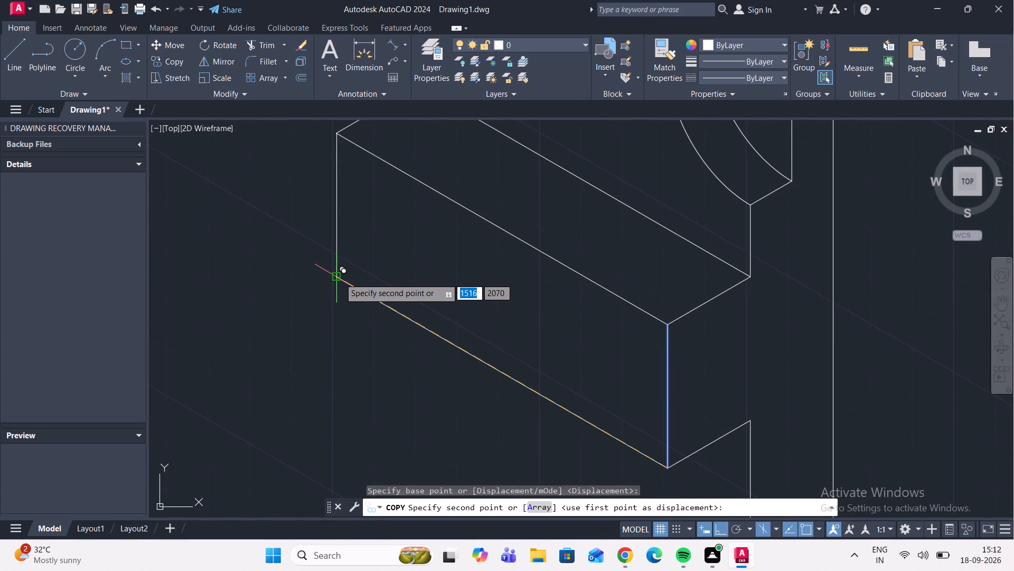
left_click(336, 278)
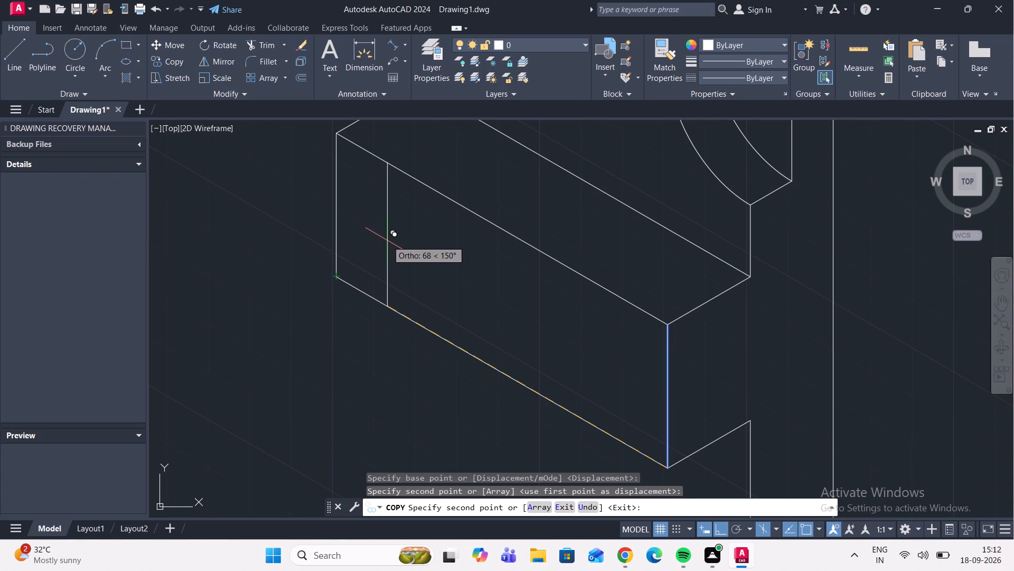
key("Escape")
Draw a vertical line down the step's outer face, from the midpoint of its upper 80-long edge to the lower edge.
scroll(394, 246, "down", 4)
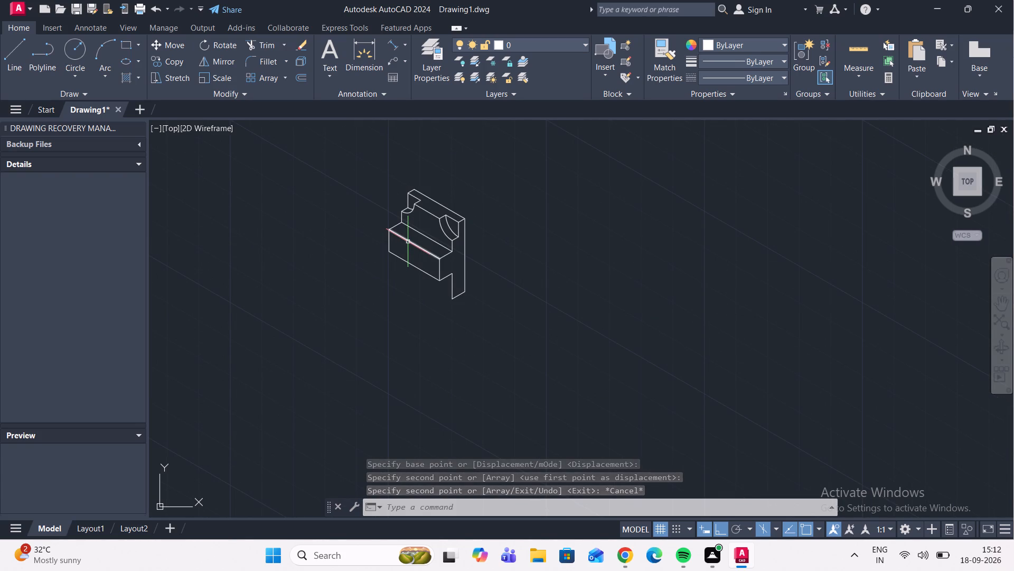
middle_click_drag(408, 242, 455, 237)
scroll(455, 236, "up", 2)
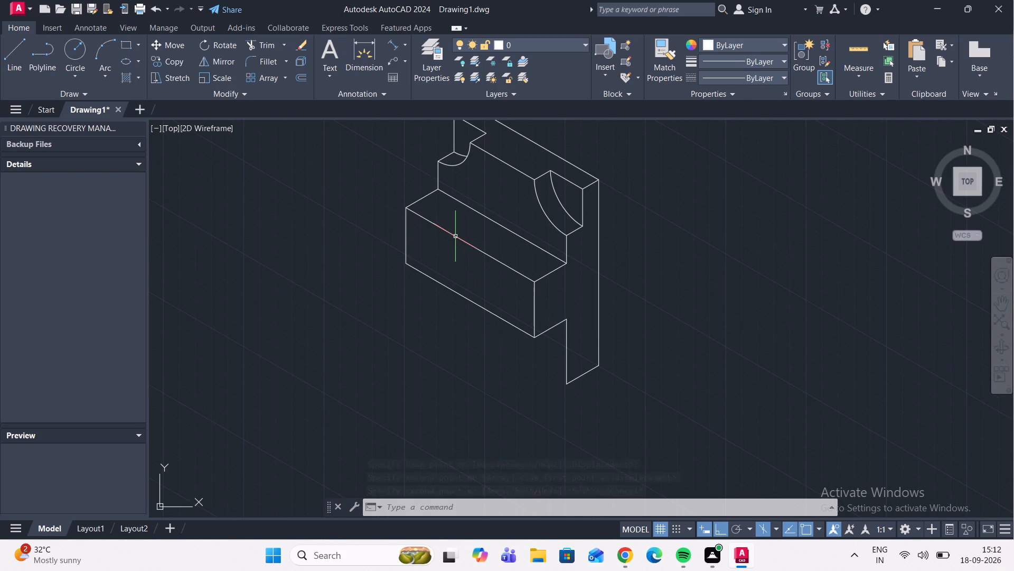
left_click(6, 57)
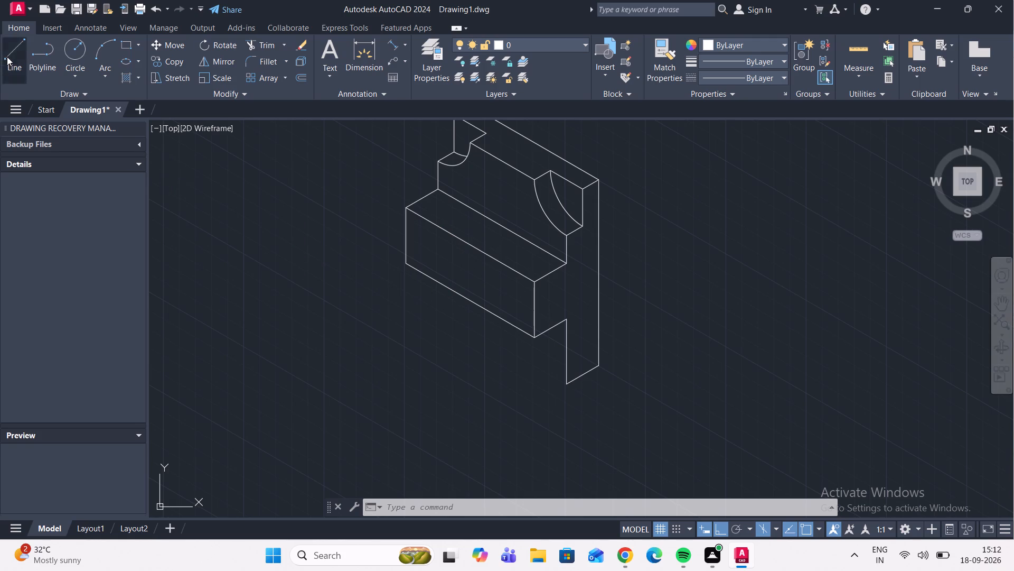
left_click(466, 244)
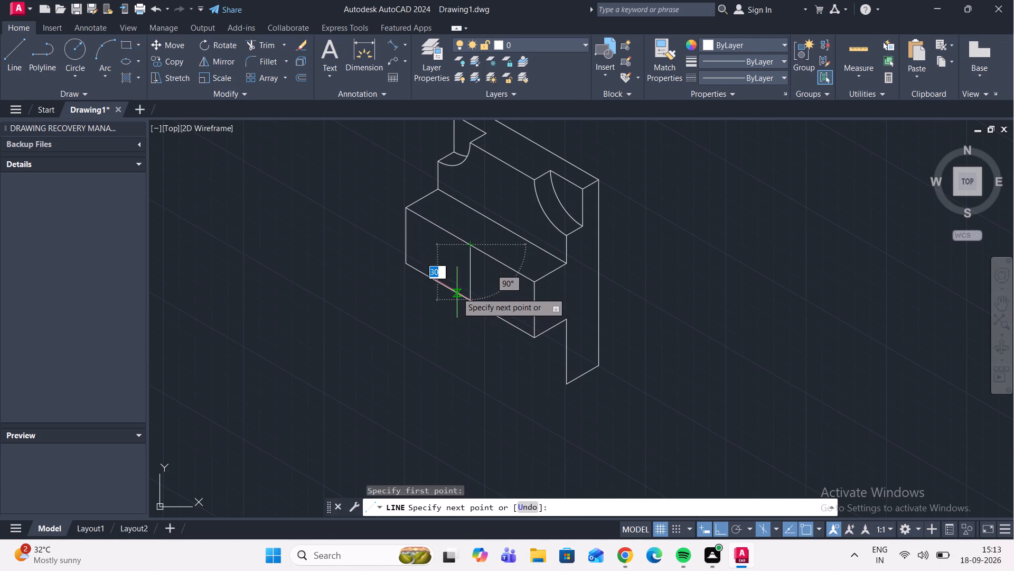
scroll(465, 297, "up", 3)
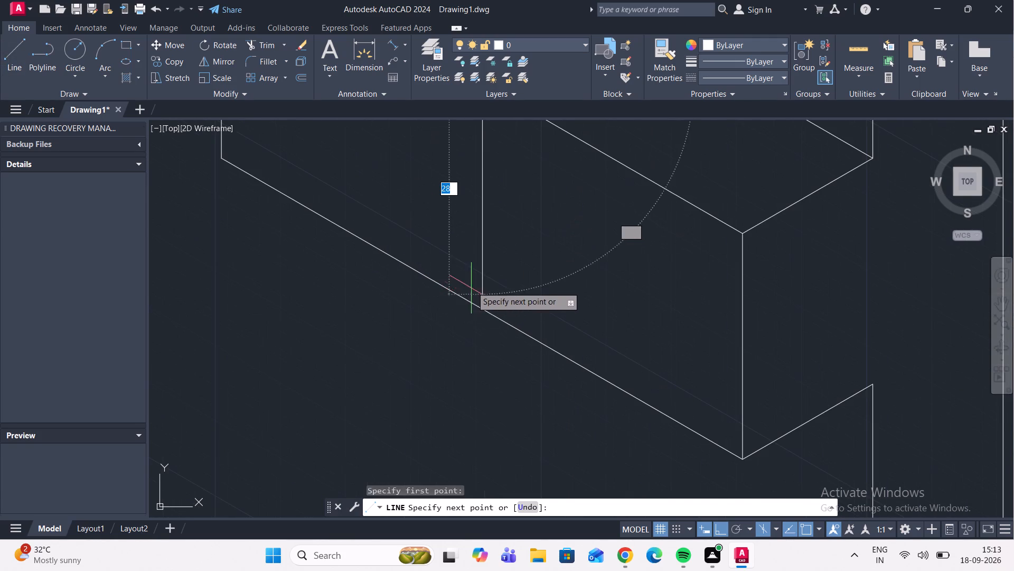
left_click(480, 305)
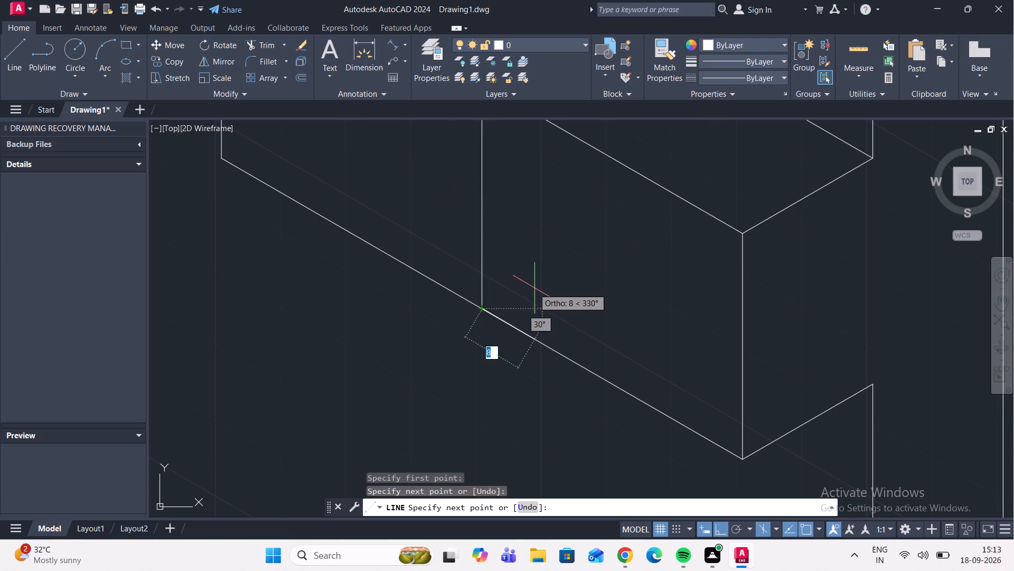
key("Escape")
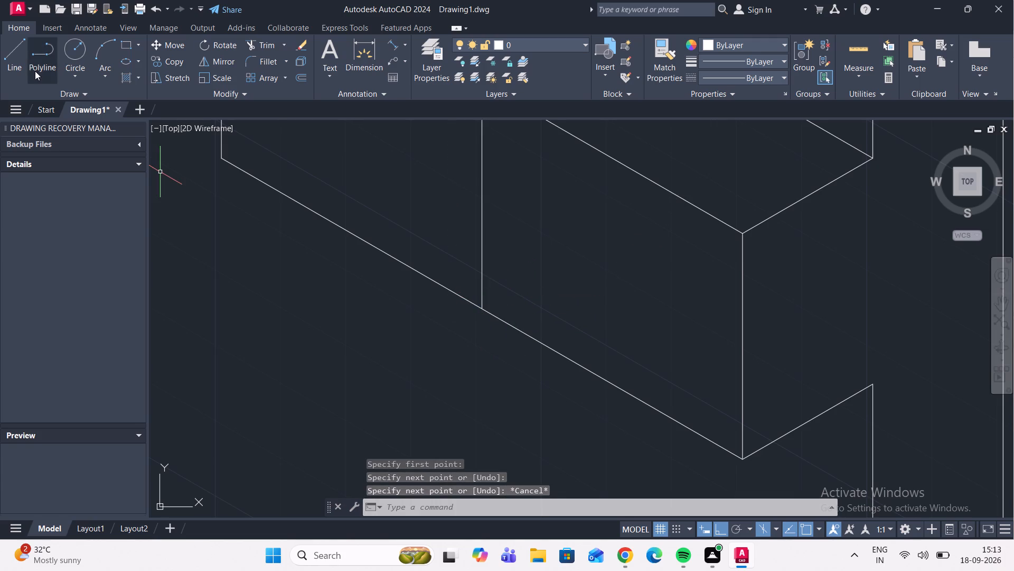
On the top isoplane, draw a 40-long line at 210° outward from the midpoint of the face's central vertical line.
left_click(19, 58)
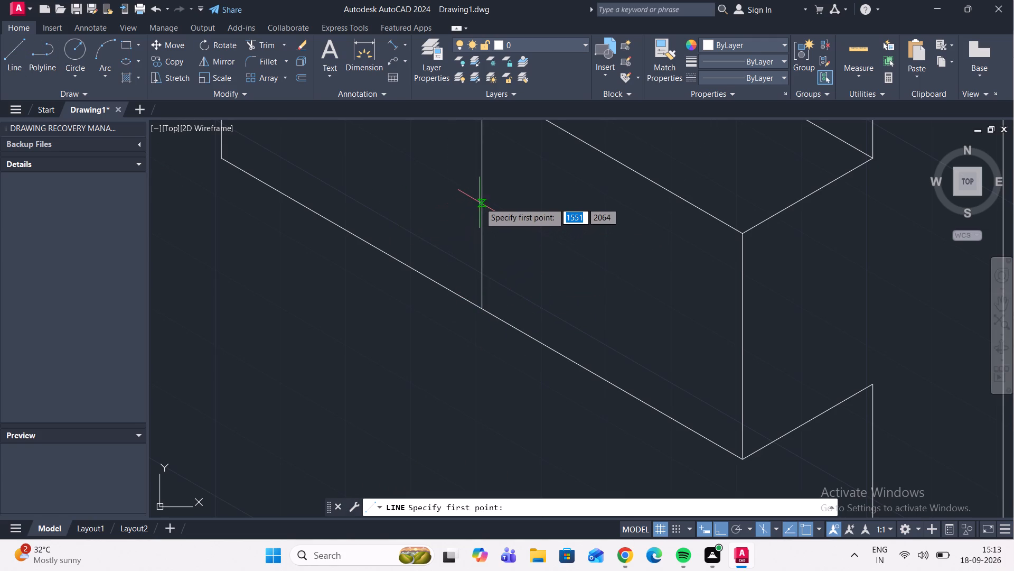
left_click(482, 199)
scroll(261, 247, "down", 4)
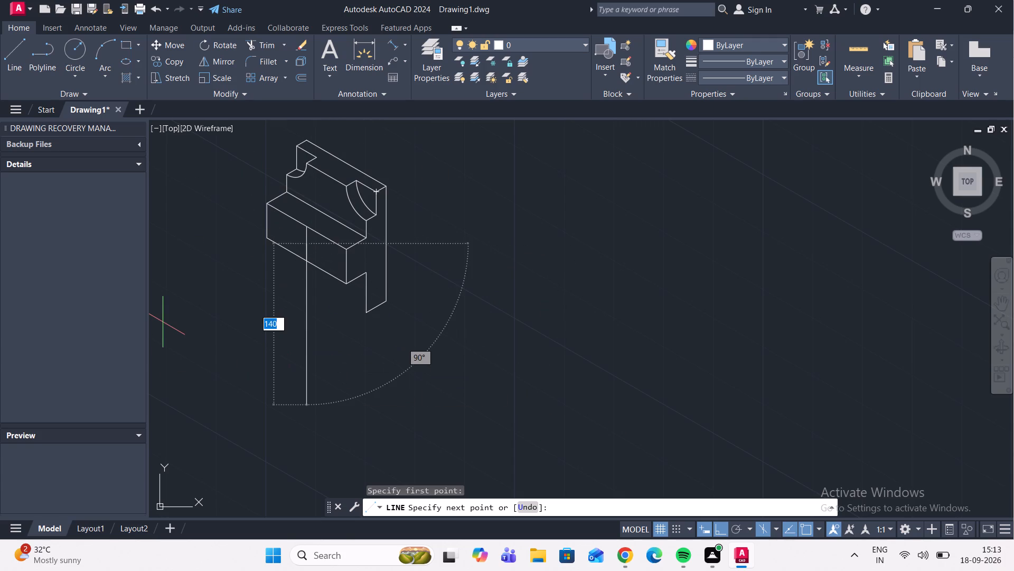
key("F5")
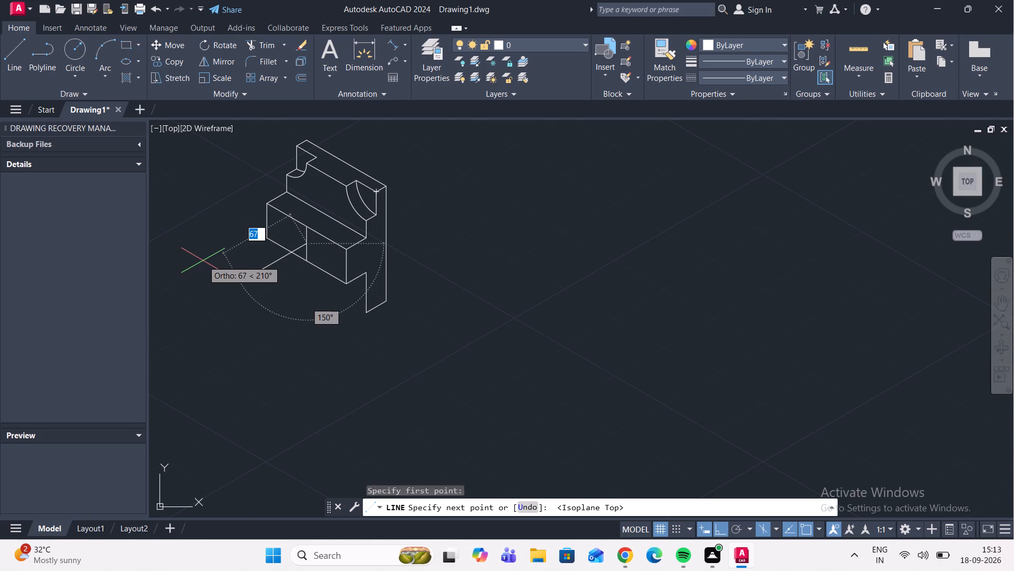
type("40")
key("Return")
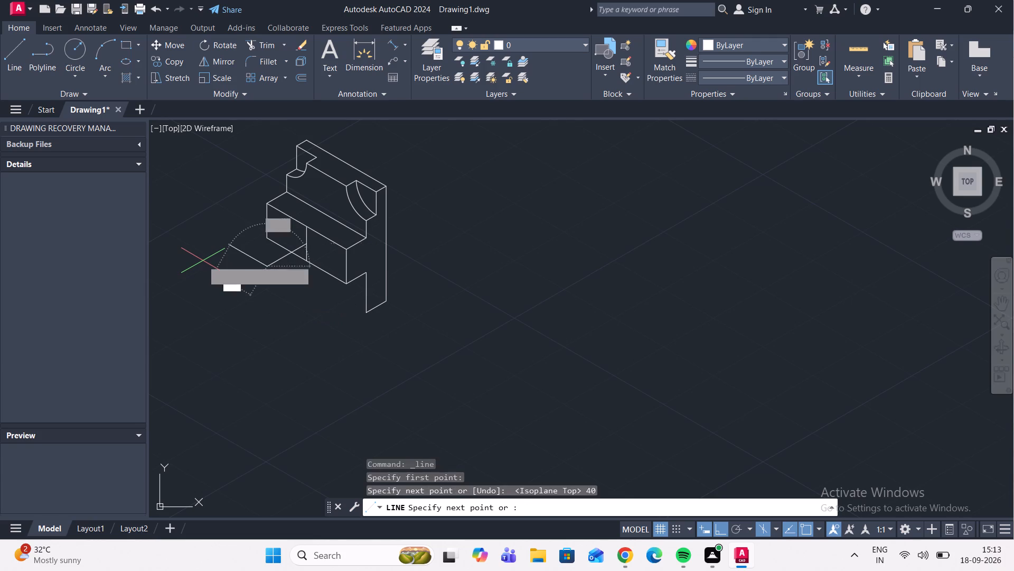
key("Escape")
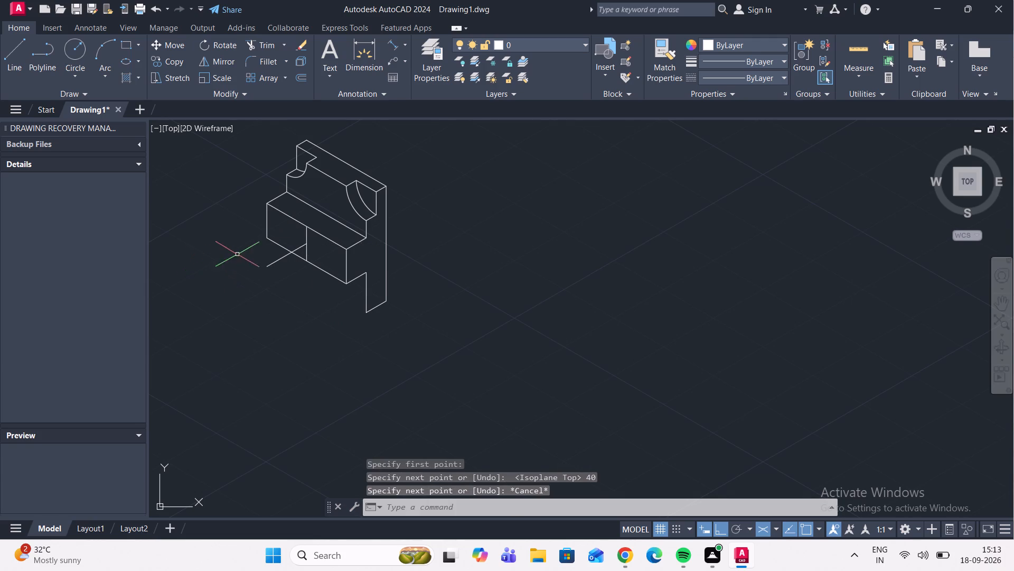
Draw a radius 20 isocircle on the left isoplane, centred on the outer end of the 40-long line.
scroll(257, 257, "up", 2)
left_click(135, 61)
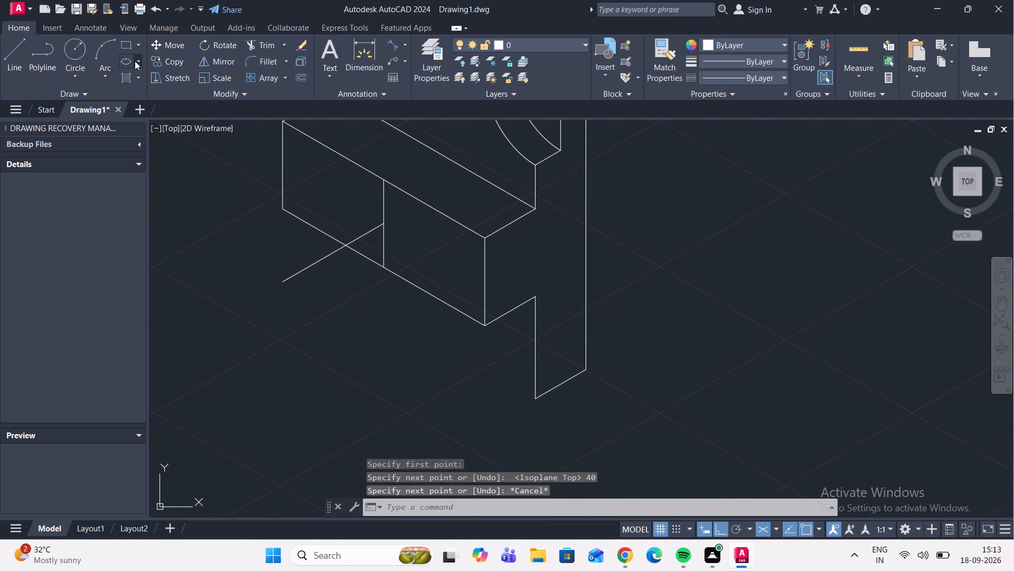
left_click(147, 120)
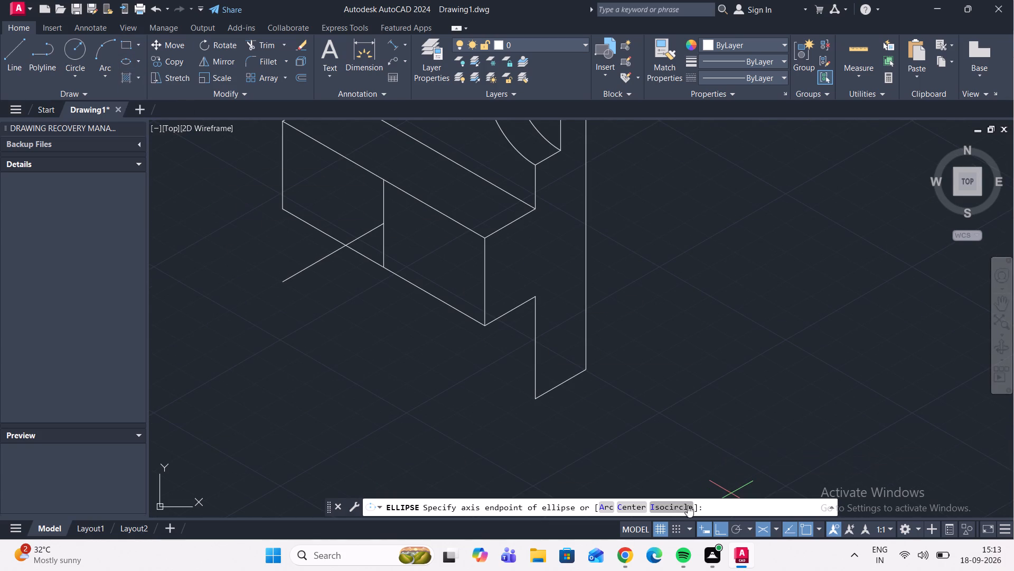
left_click(677, 508)
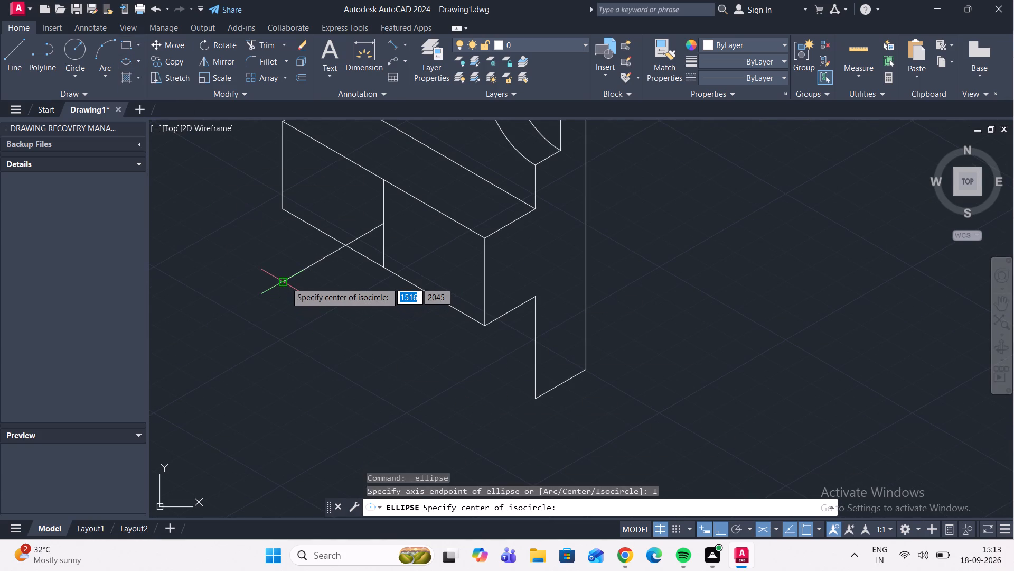
scroll(282, 281, "up", 5)
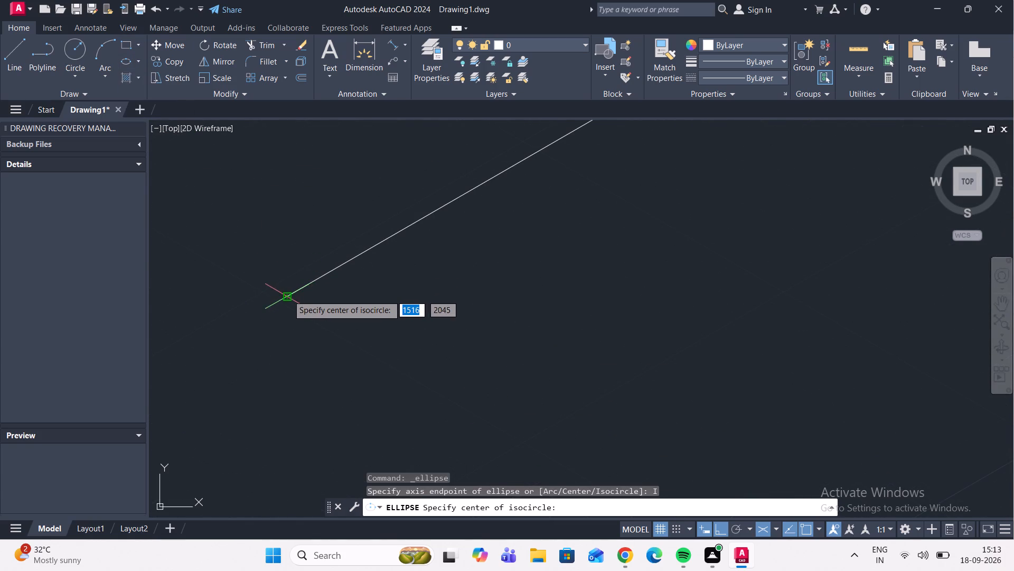
left_click(288, 295)
scroll(417, 212, "down", 5)
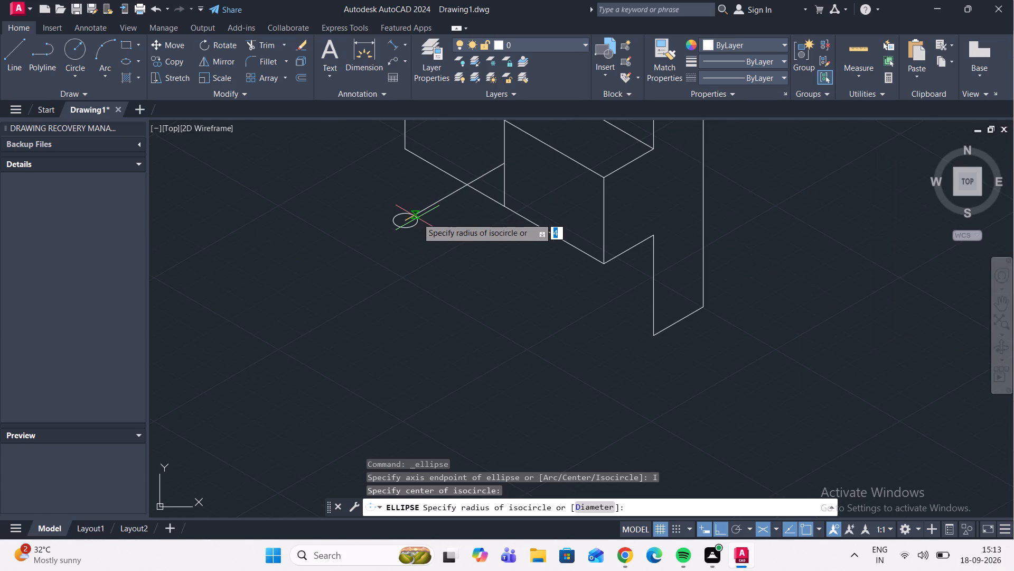
key("F5")
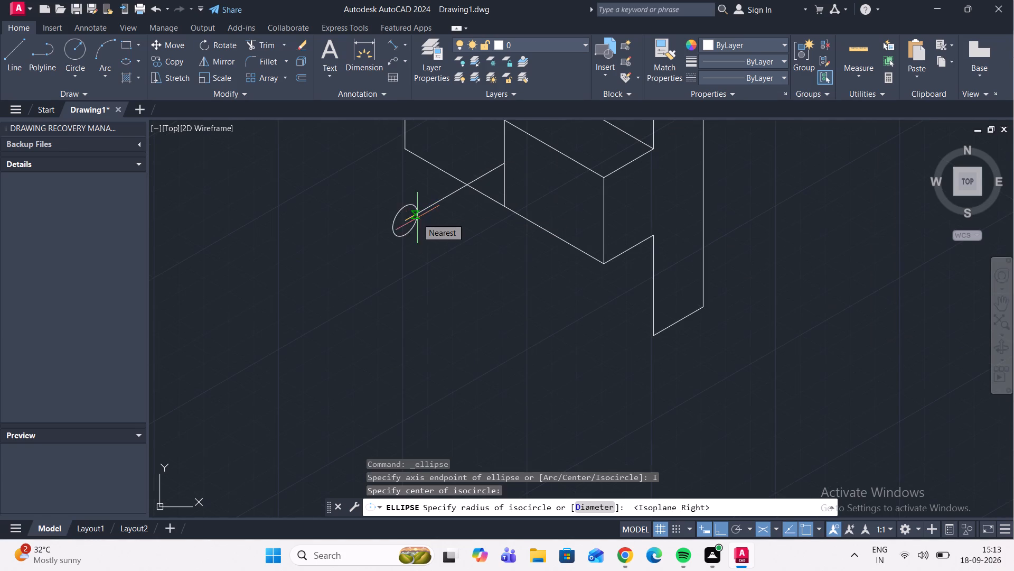
key("F5")
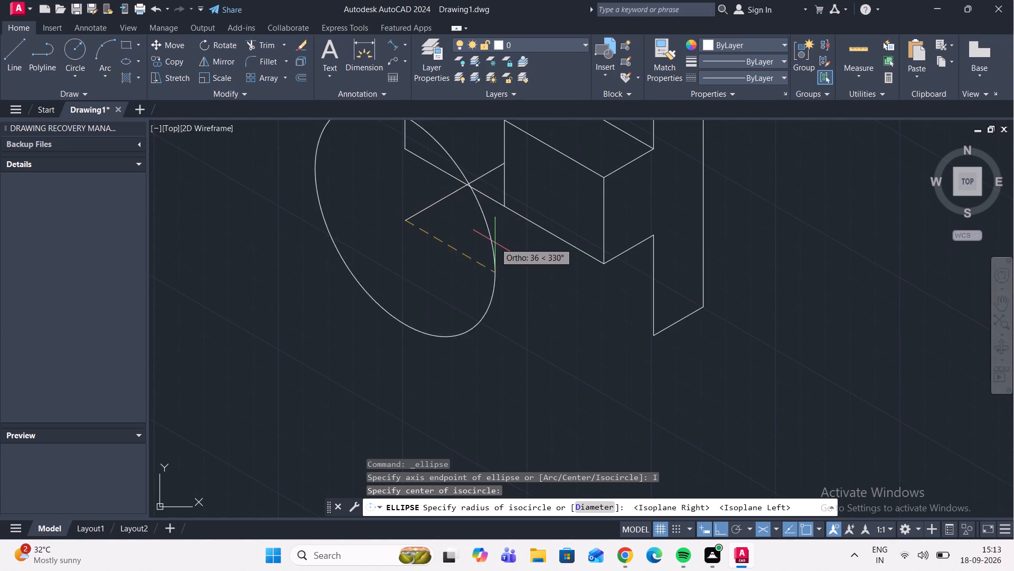
scroll(436, 213, "down", 3)
scroll(437, 213, "up", 4)
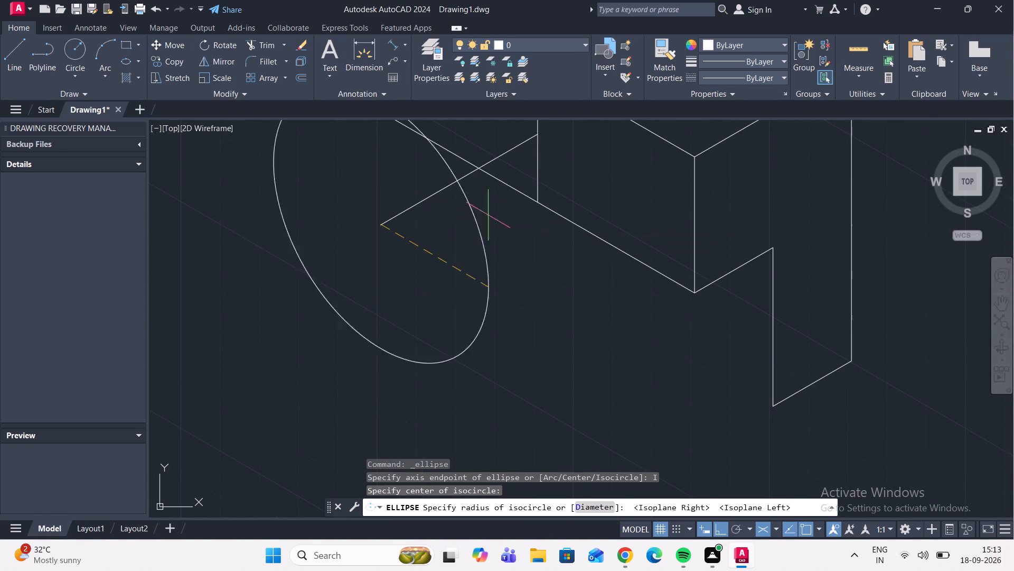
scroll(515, 209, "down", 4)
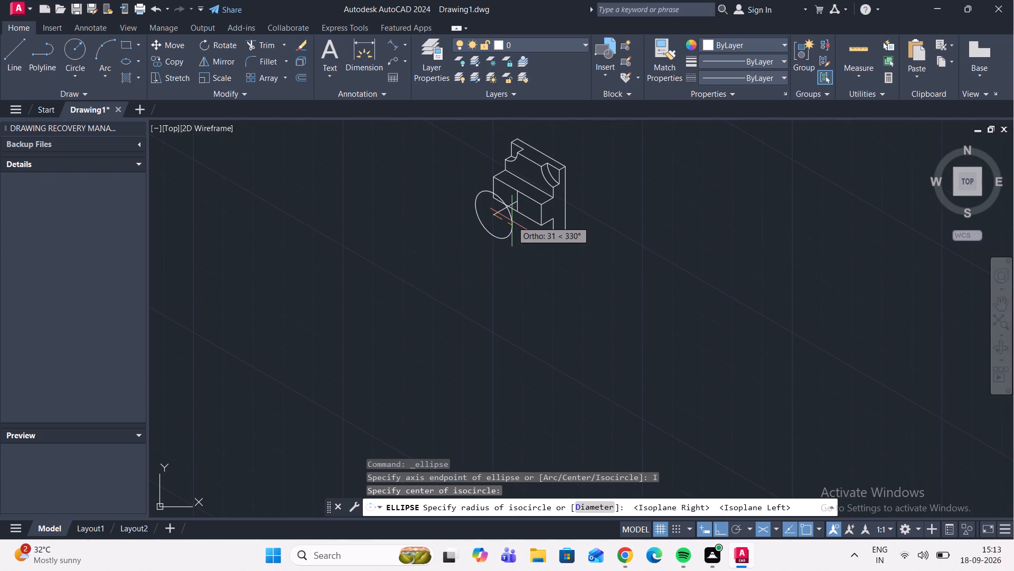
type("20")
key("Return")
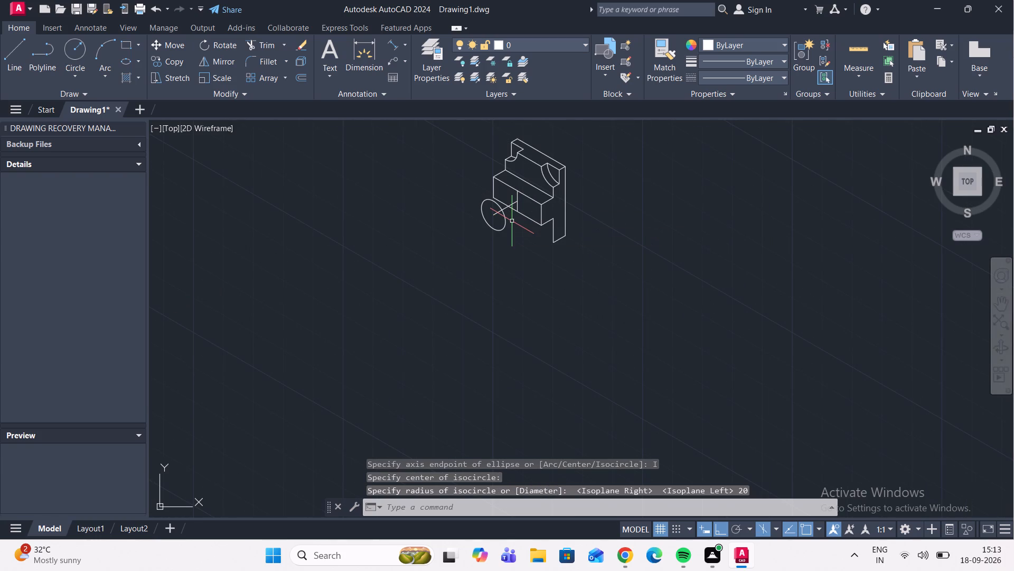
Copy the isocircle from the outer end of the 40-long line to its inner end at the face's centre.
scroll(499, 212, "up", 3)
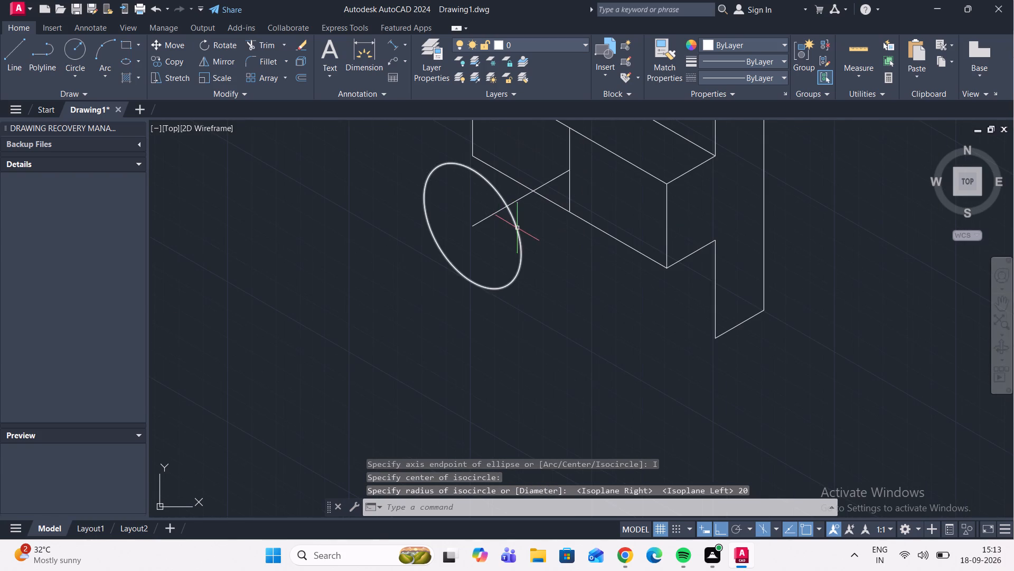
left_click(542, 271)
left_click(497, 255)
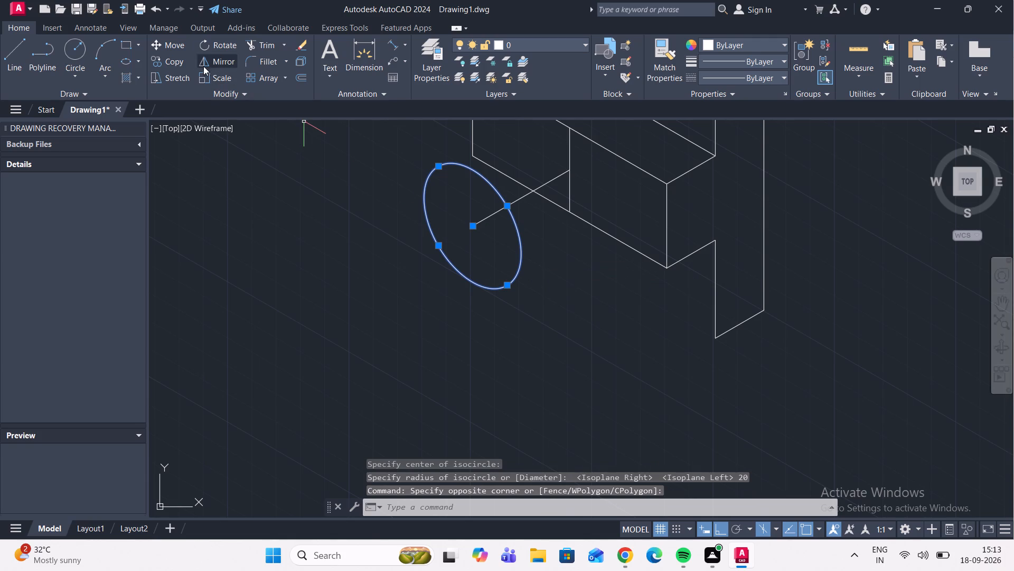
left_click(168, 59)
scroll(487, 210, "up", 2)
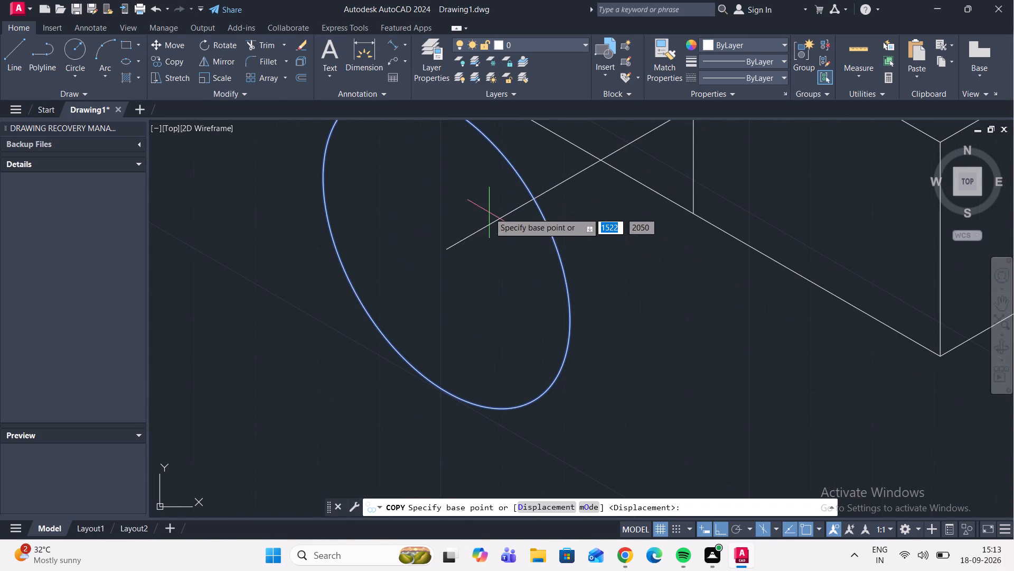
left_click(446, 246)
scroll(663, 123, "down", 1)
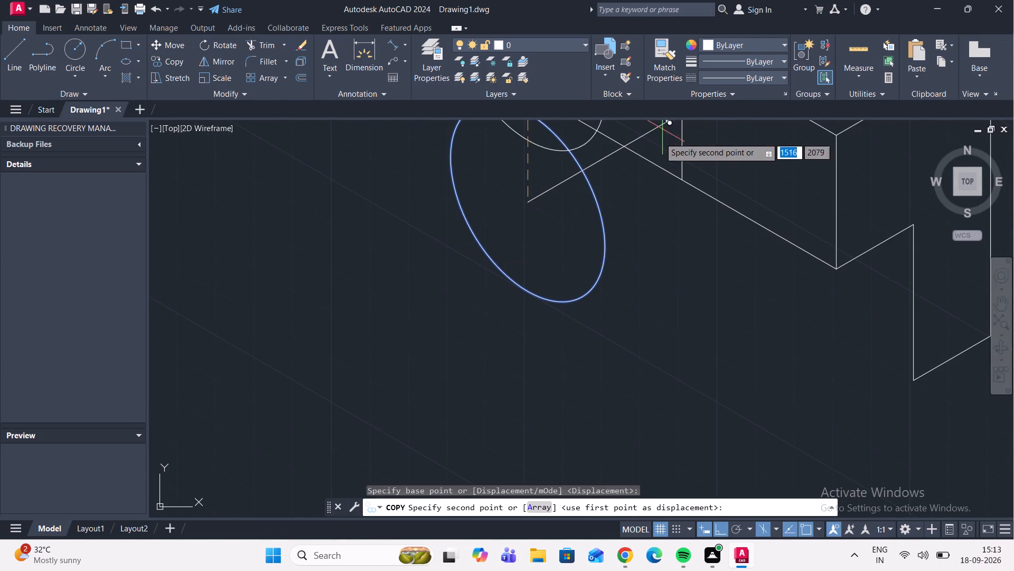
scroll(611, 316, "down", 3)
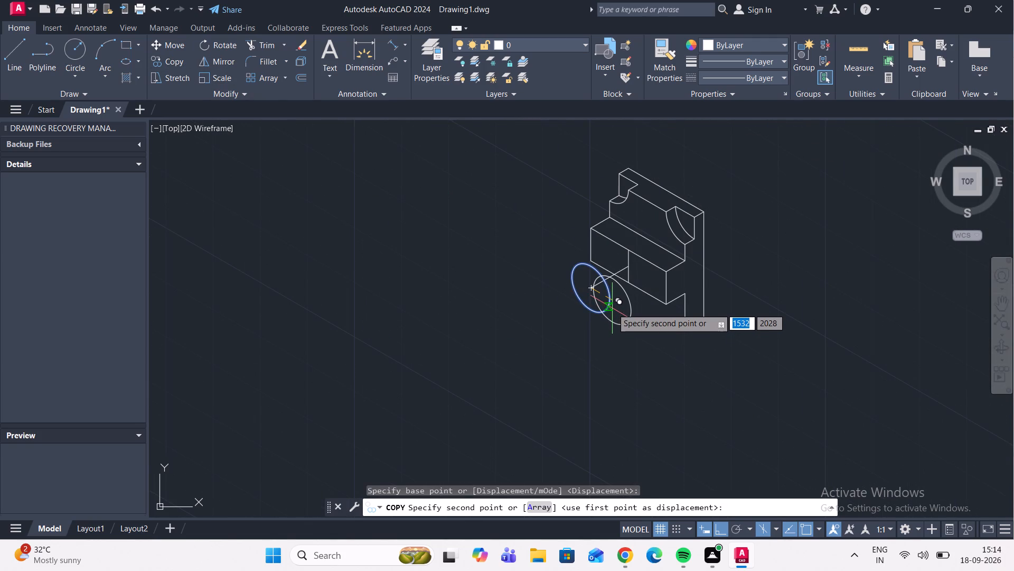
key("F5")
scroll(629, 273, "up", 3)
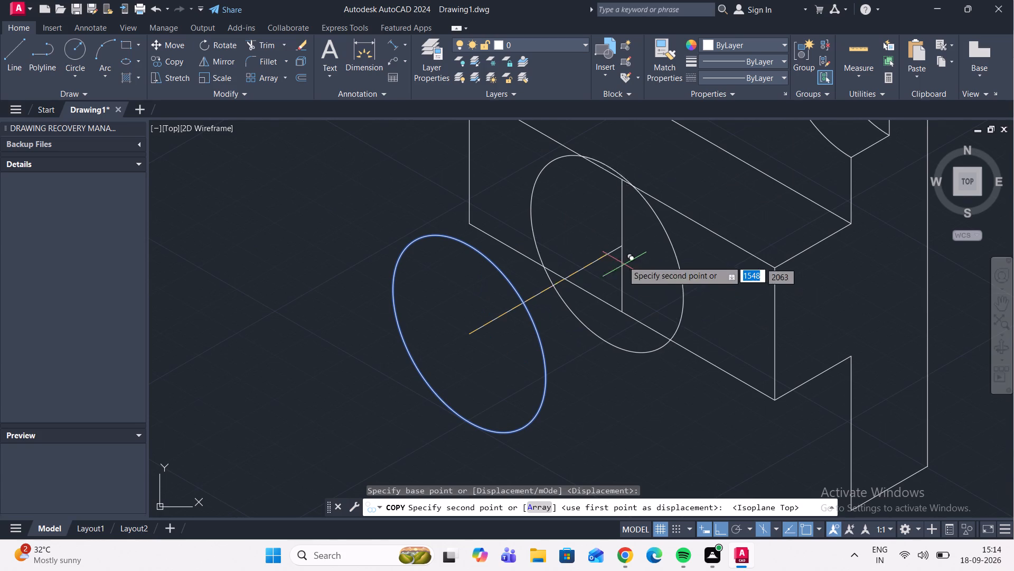
left_click(621, 243)
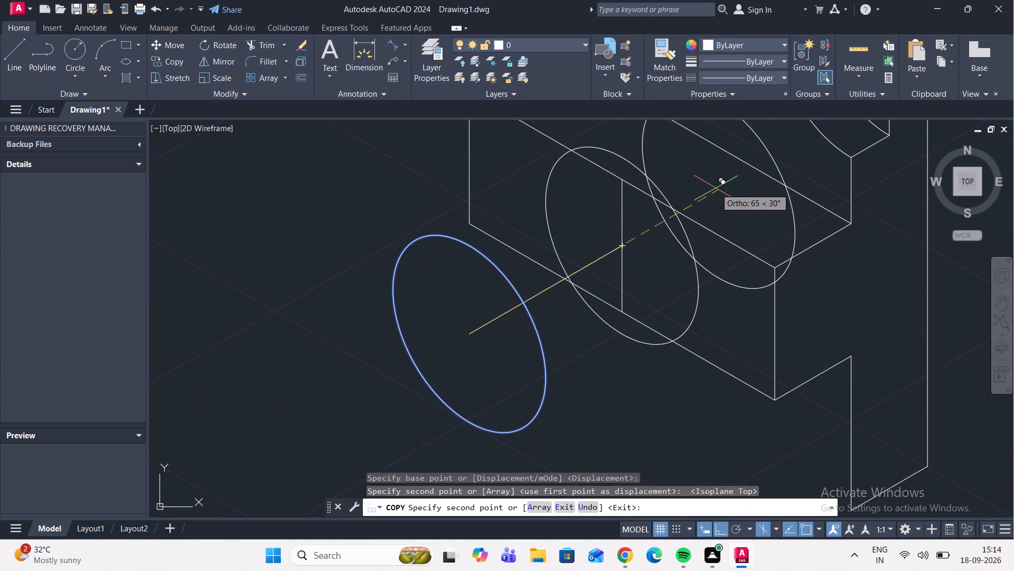
Place another copy of the outer isocircle 60 away along the 30° direction, behind the step's outer face.
type("60")
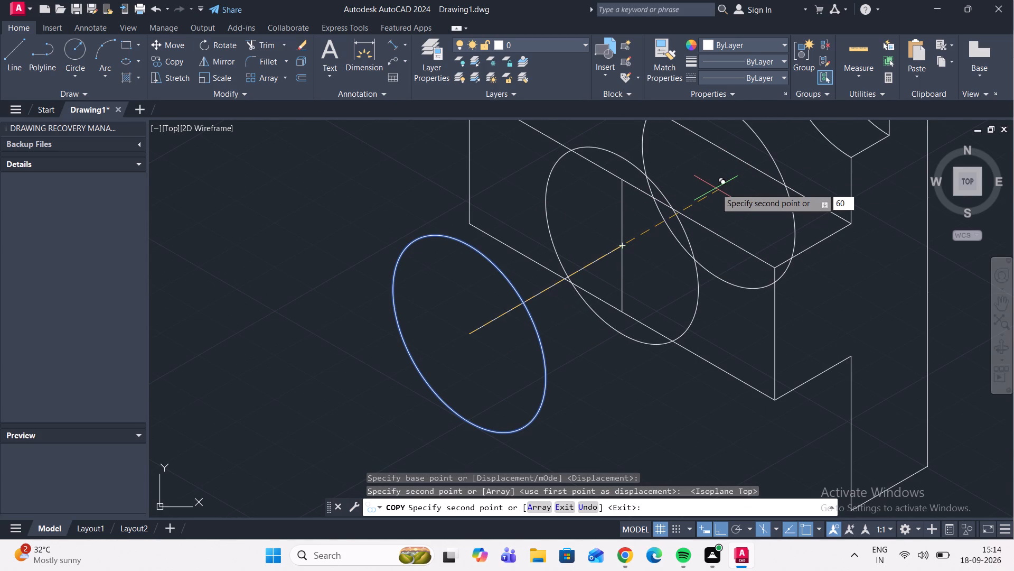
key("Return")
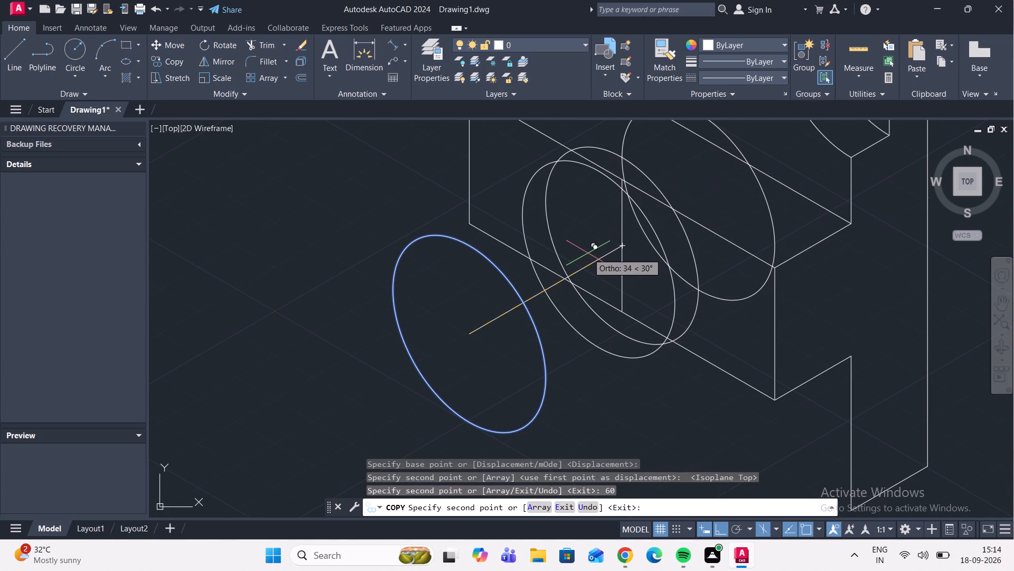
key("Escape")
scroll(599, 234, "down", 2)
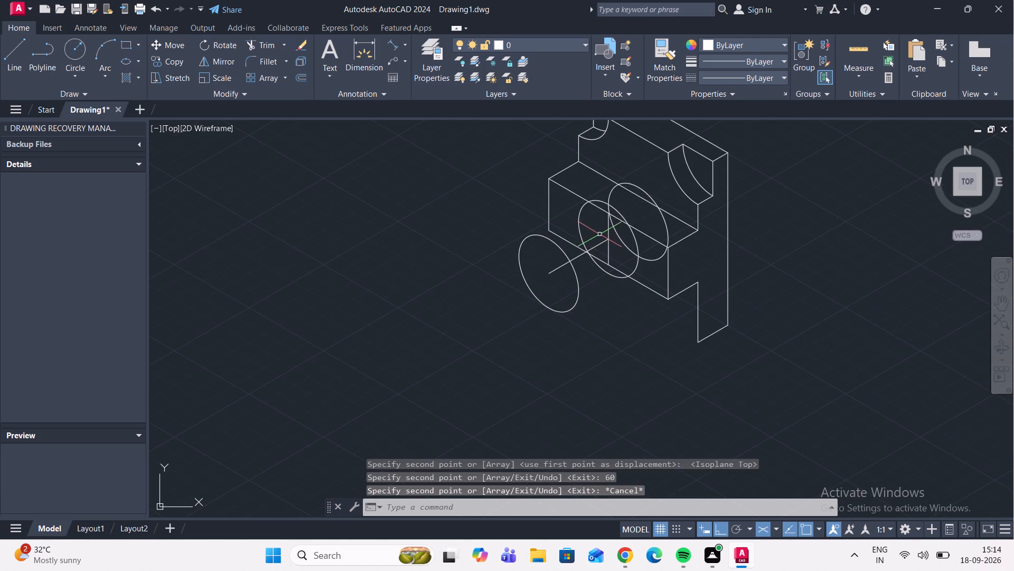
middle_click_drag(598, 244, 584, 331)
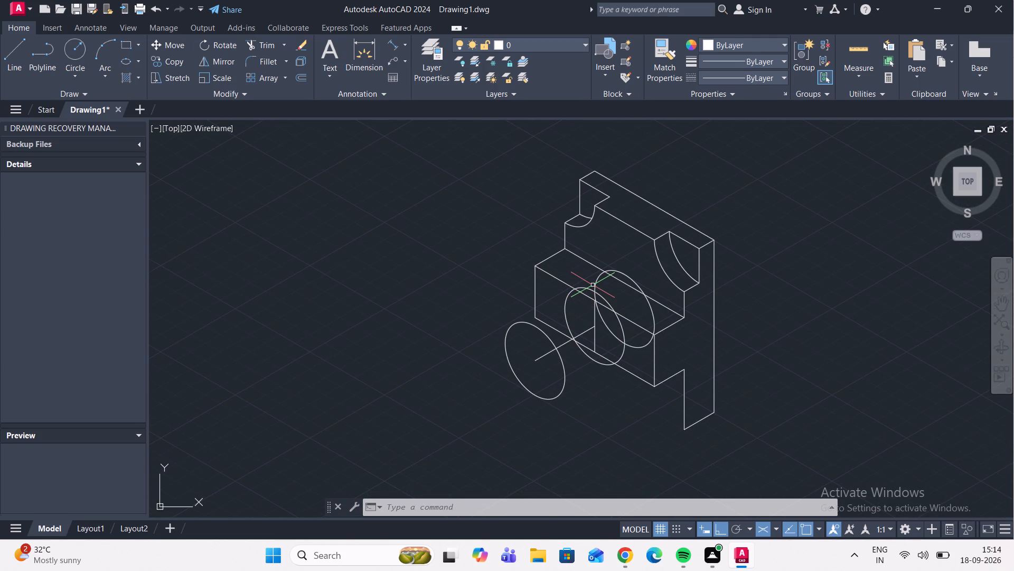
Draw a 20-long line at 30° across the step's top, from the middle isocircle's crossing on the outer edge to the rear isocircle.
scroll(616, 306, "up", 2)
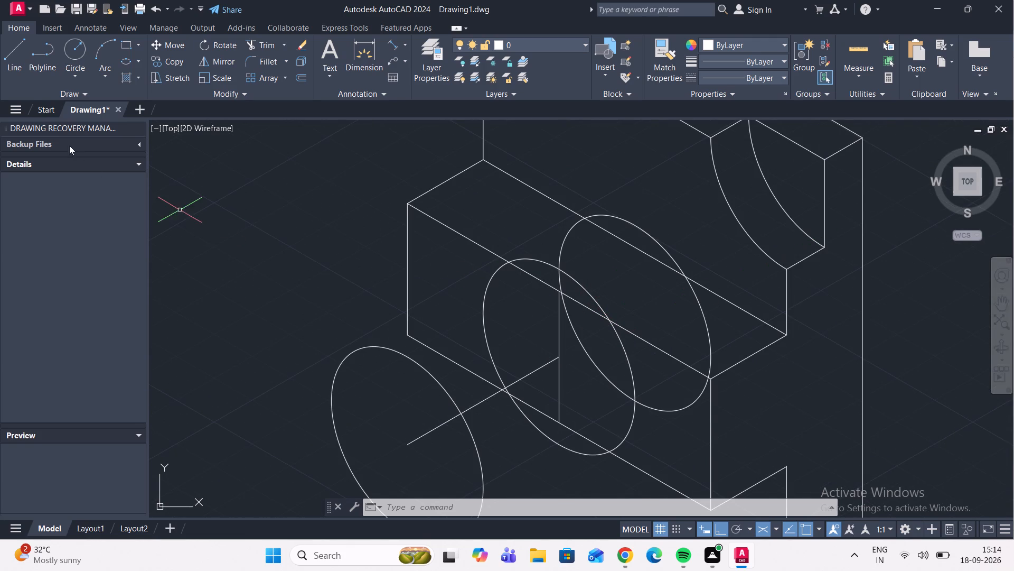
left_click(17, 60)
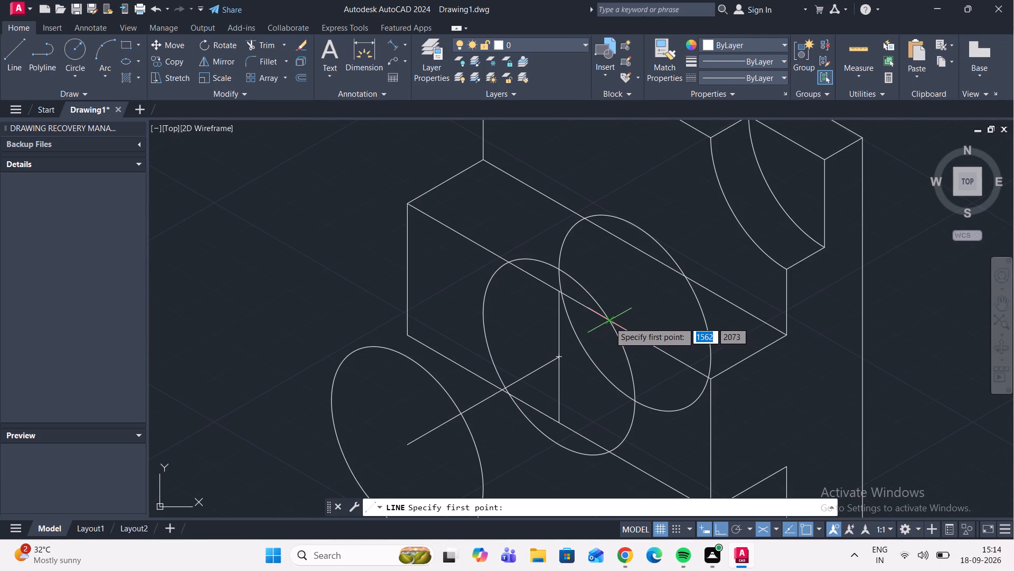
left_click(607, 321)
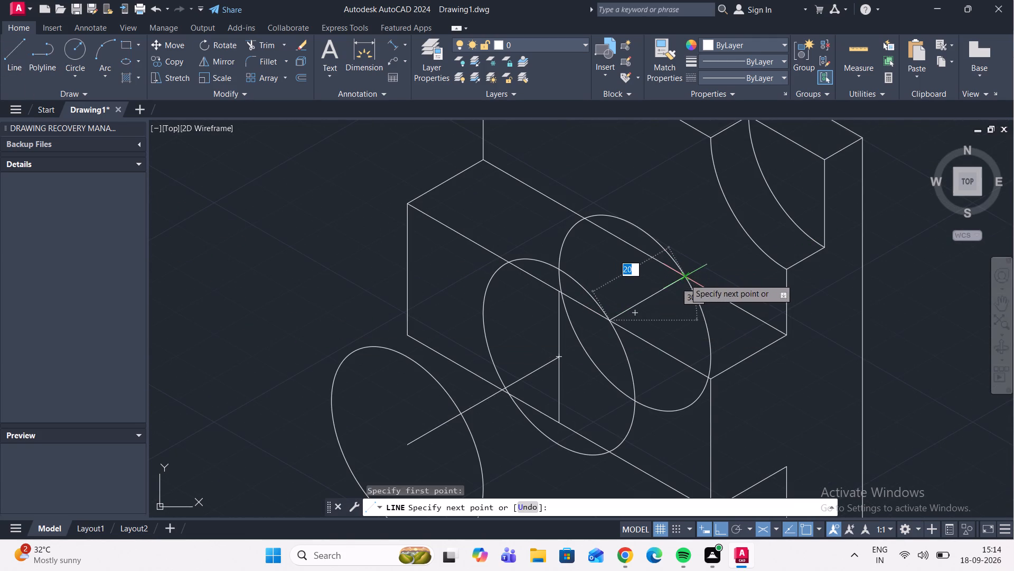
left_click(685, 279)
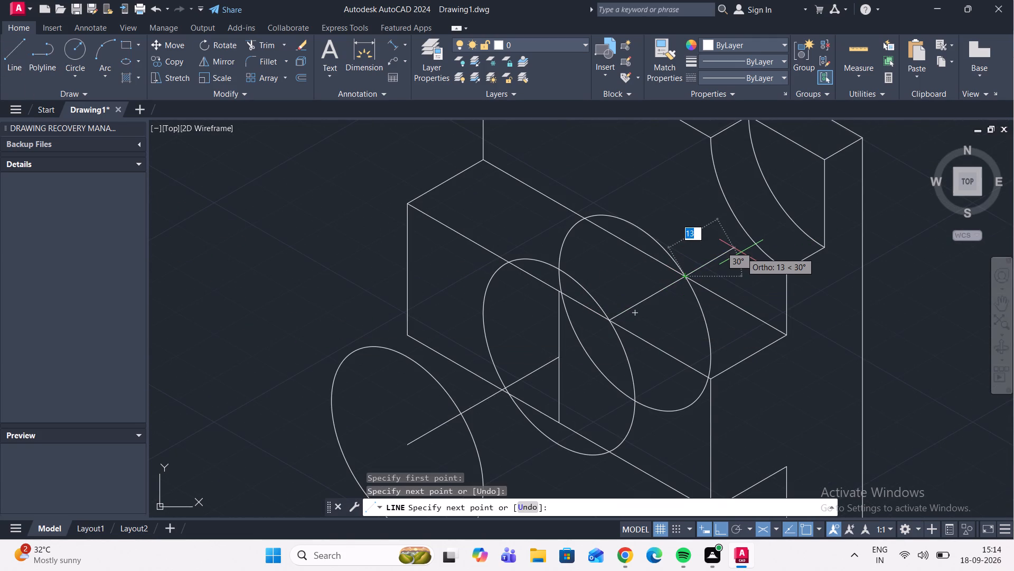
key("Escape")
Trim the rear isocircle down to its upper arc between the middle isocircle and the step's inner top edge.
scroll(709, 321, "up", 1)
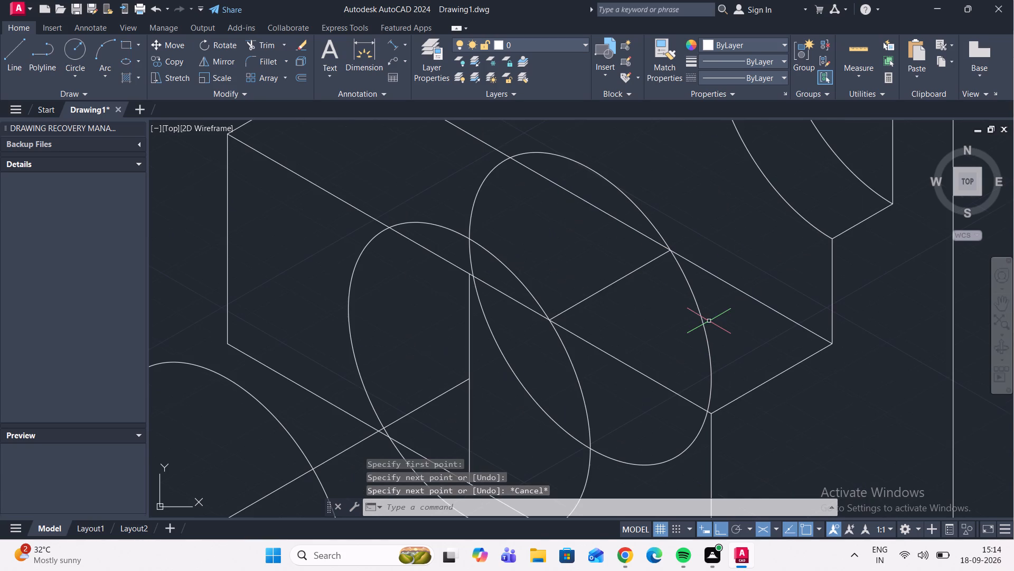
left_click(248, 42)
left_click(704, 339)
left_click(710, 327)
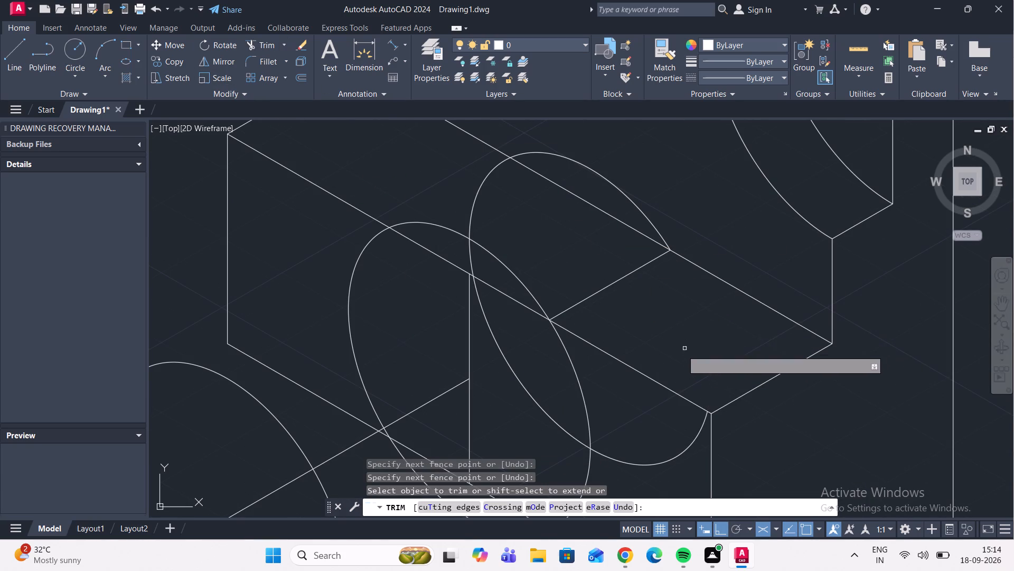
left_click(697, 436)
left_click(541, 405)
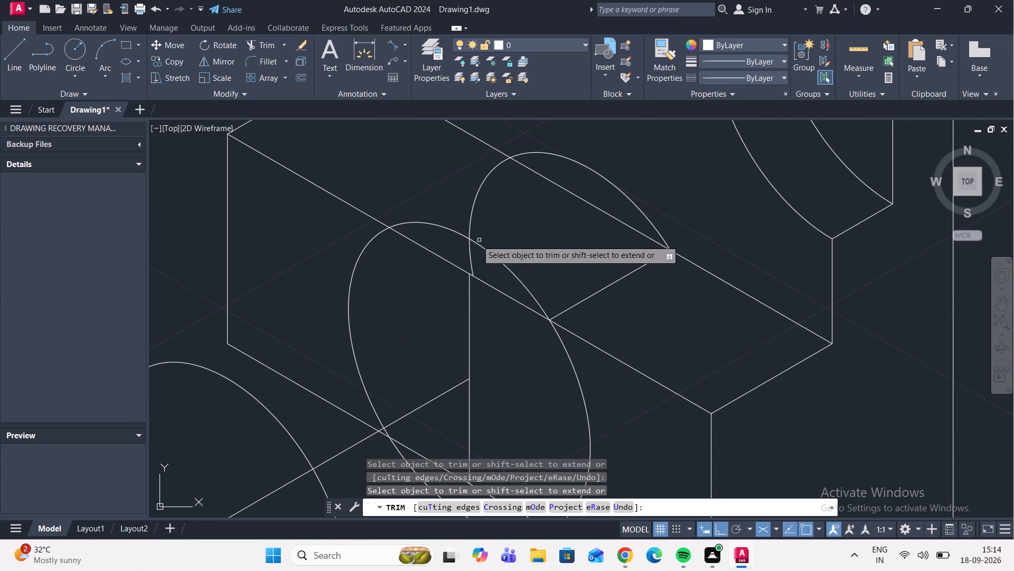
left_click(469, 254)
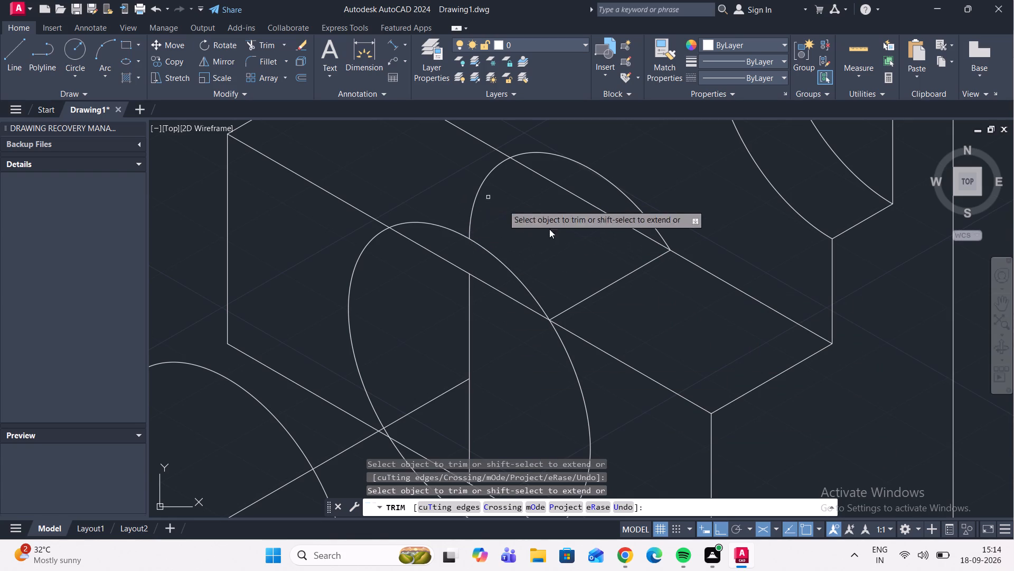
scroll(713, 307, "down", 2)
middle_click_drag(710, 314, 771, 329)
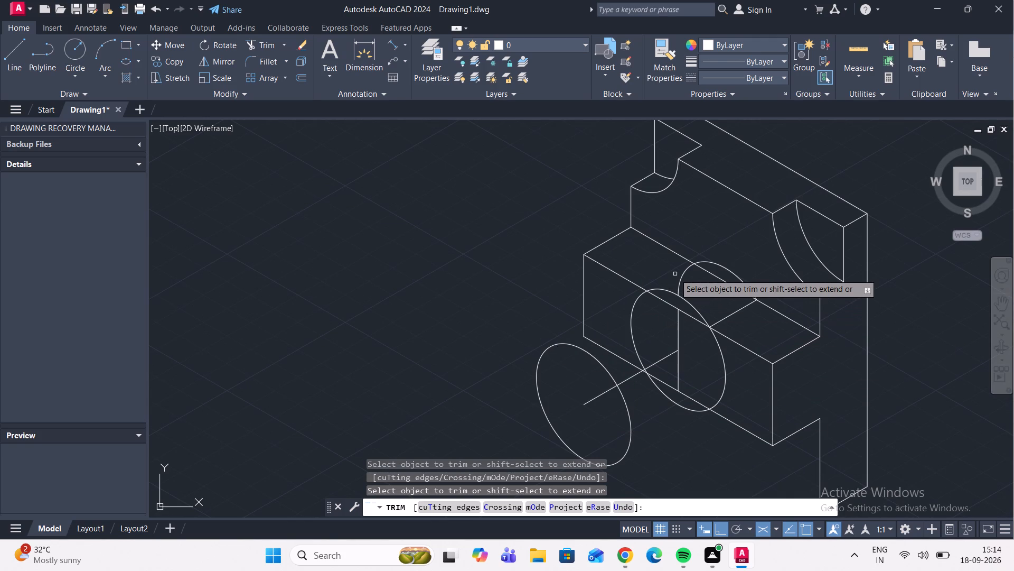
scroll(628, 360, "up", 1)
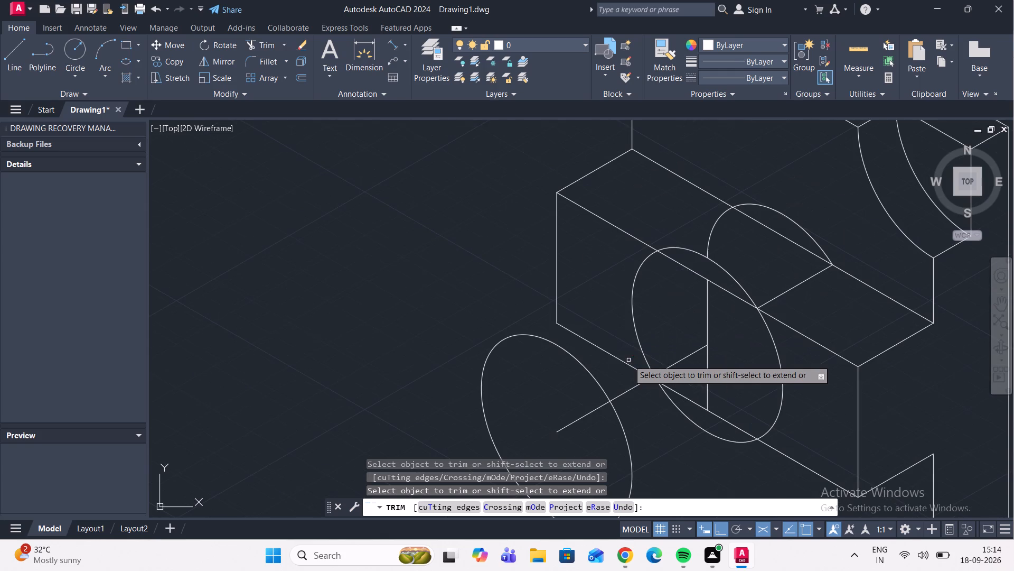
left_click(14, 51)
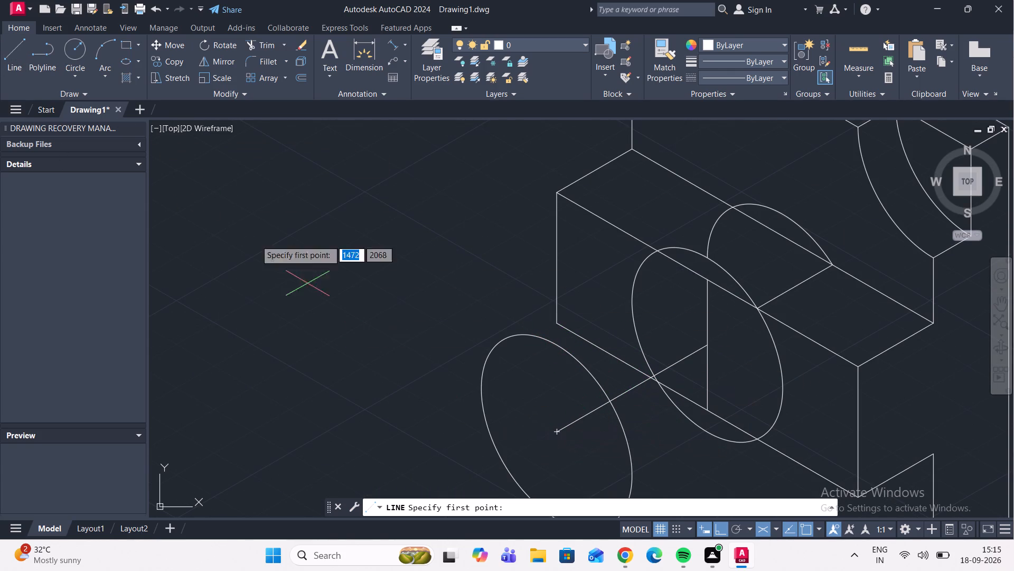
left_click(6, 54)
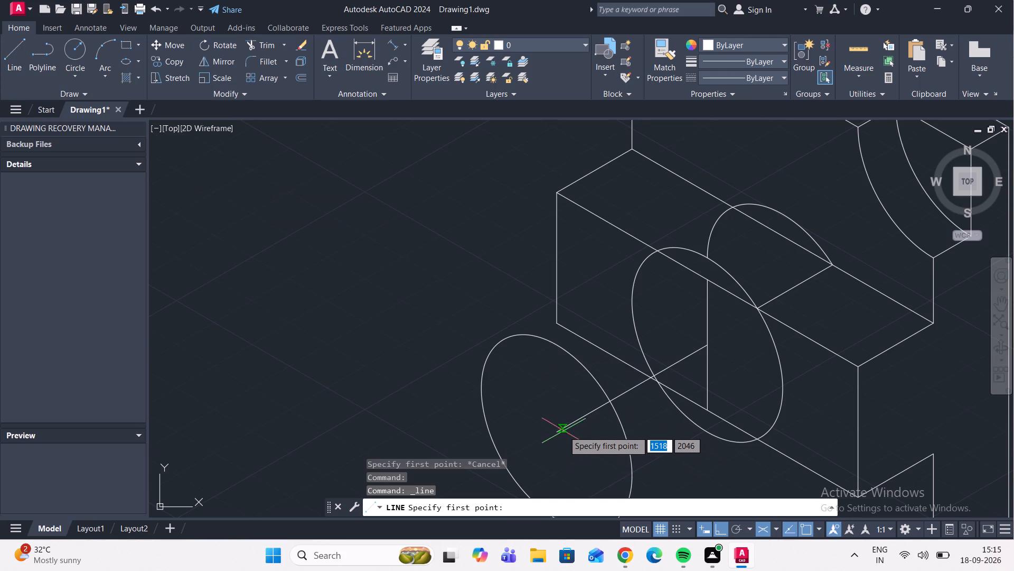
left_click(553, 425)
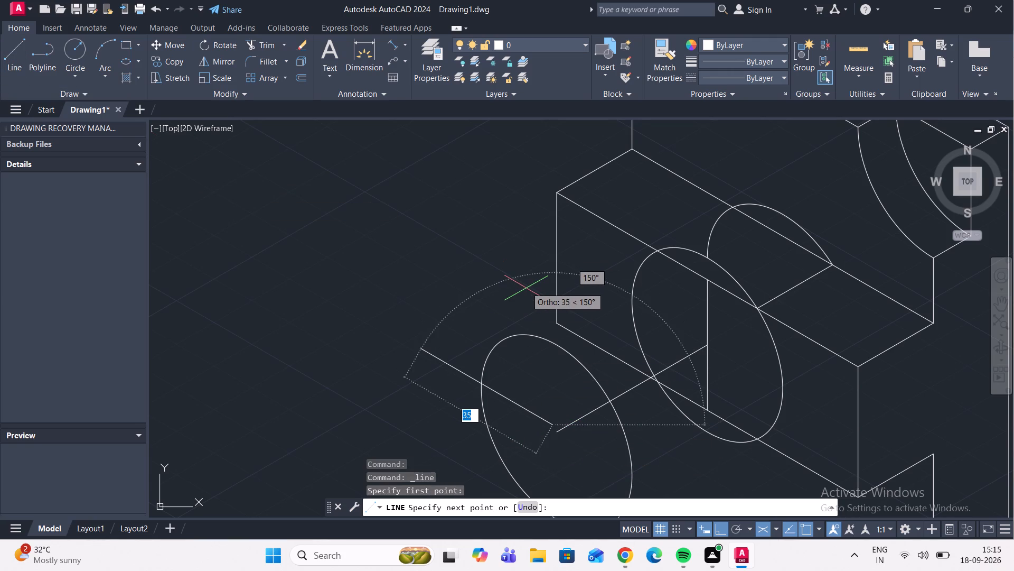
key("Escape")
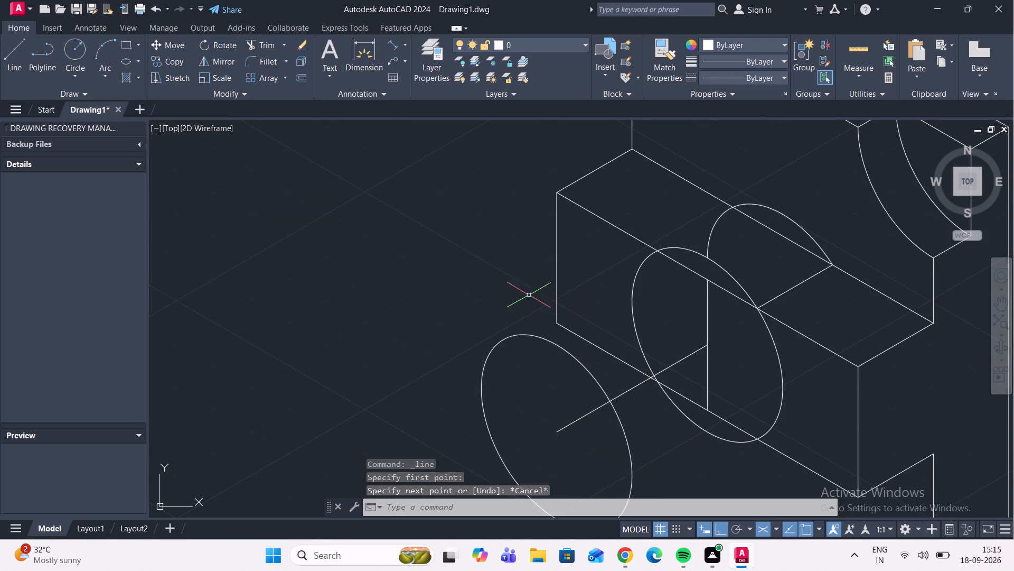
On the right isoplane, draw a vertical line about 21 long upward from the outer isocircle's centre, crossing the isocircle.
left_click(15, 65)
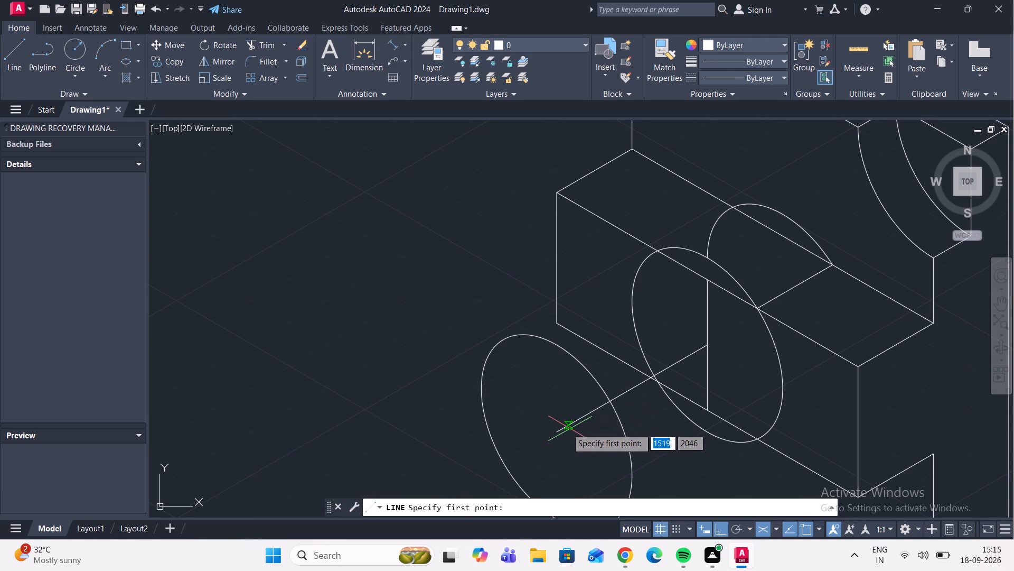
left_click(559, 430)
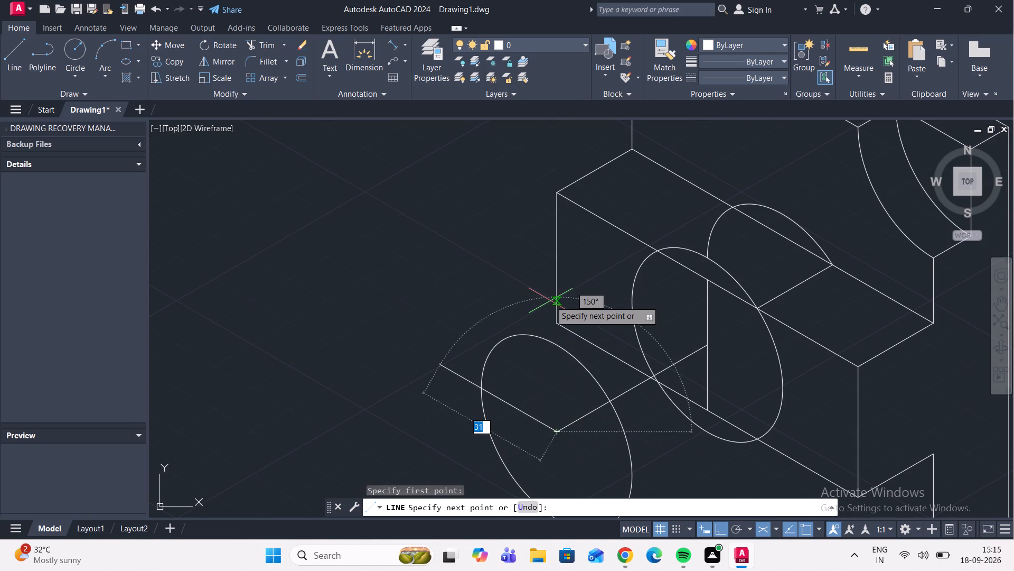
key("F5")
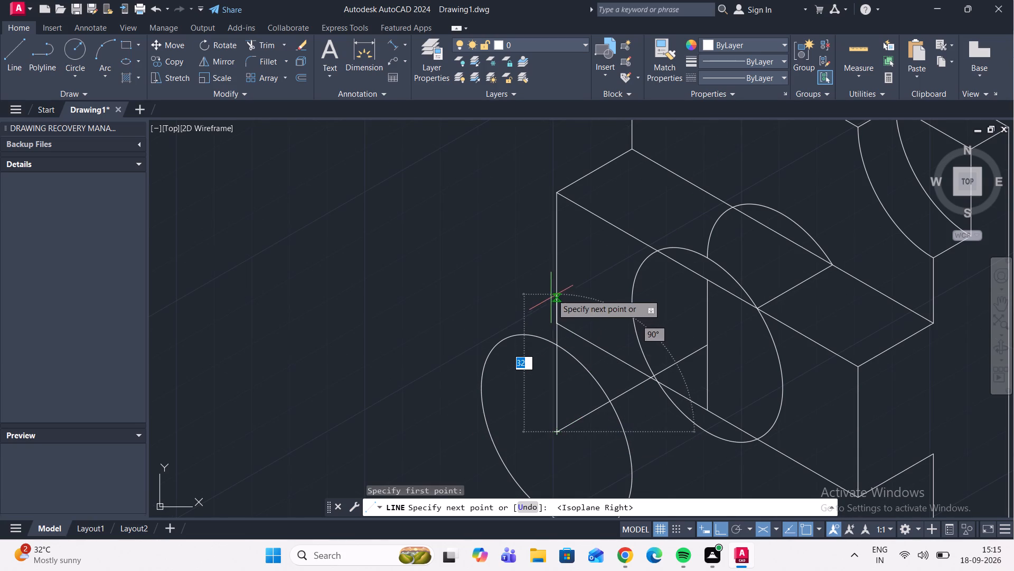
scroll(549, 317, "up", 3)
scroll(574, 414, "up", 1)
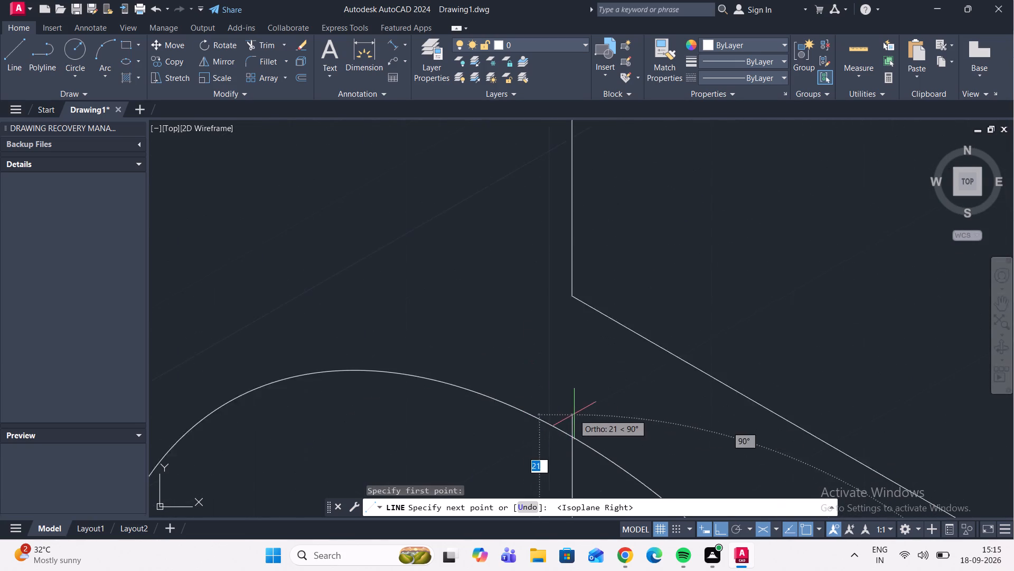
scroll(574, 413, "up", 1)
left_click(576, 392)
key("Escape")
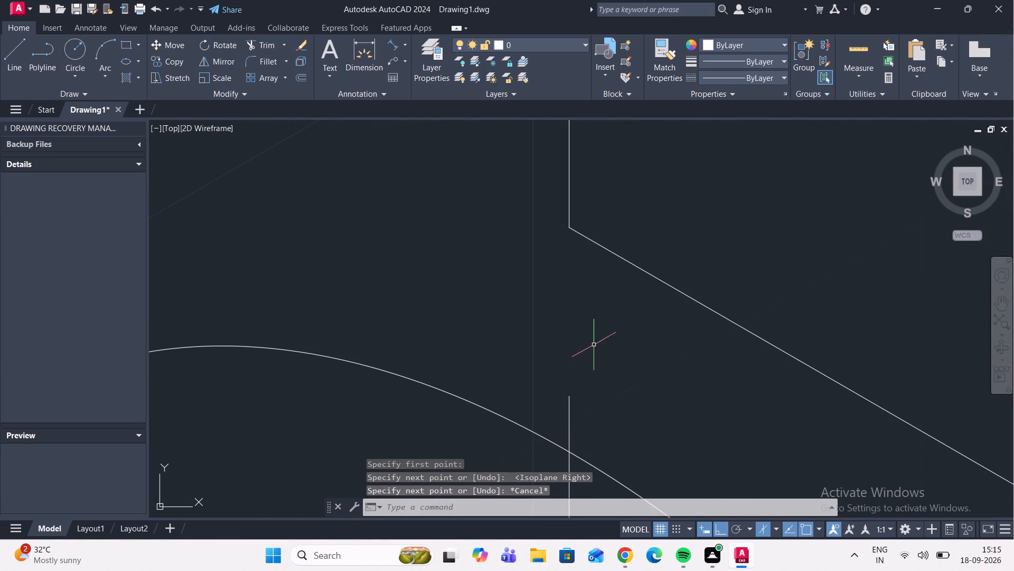
Draw a line from the vertical line's crossing on the outer isocircle to the midpoint of the upright plate's front upper edge.
scroll(594, 343, "down", 8)
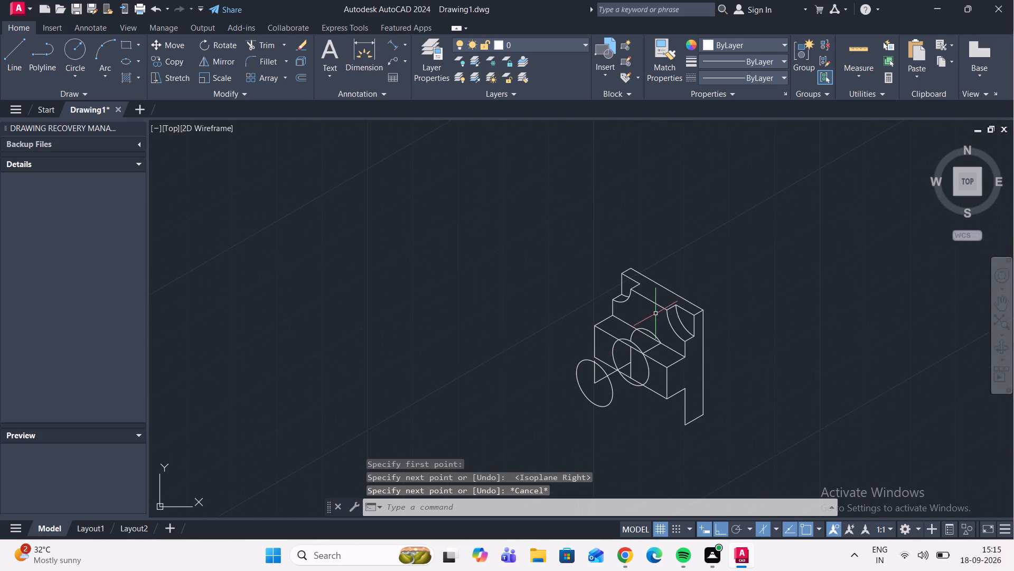
scroll(597, 333, "up", 3)
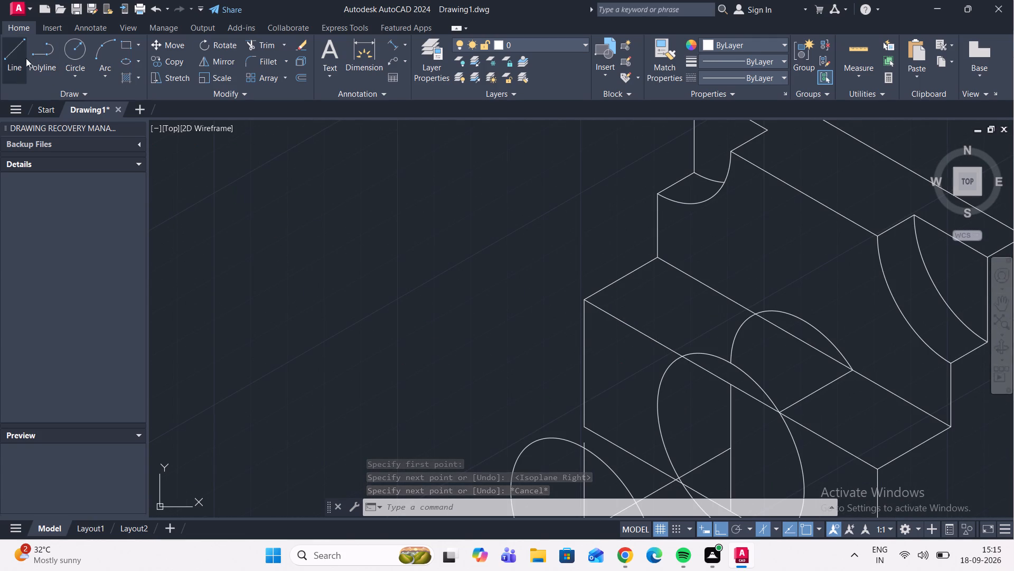
left_click(15, 52)
scroll(524, 110, "down", 4)
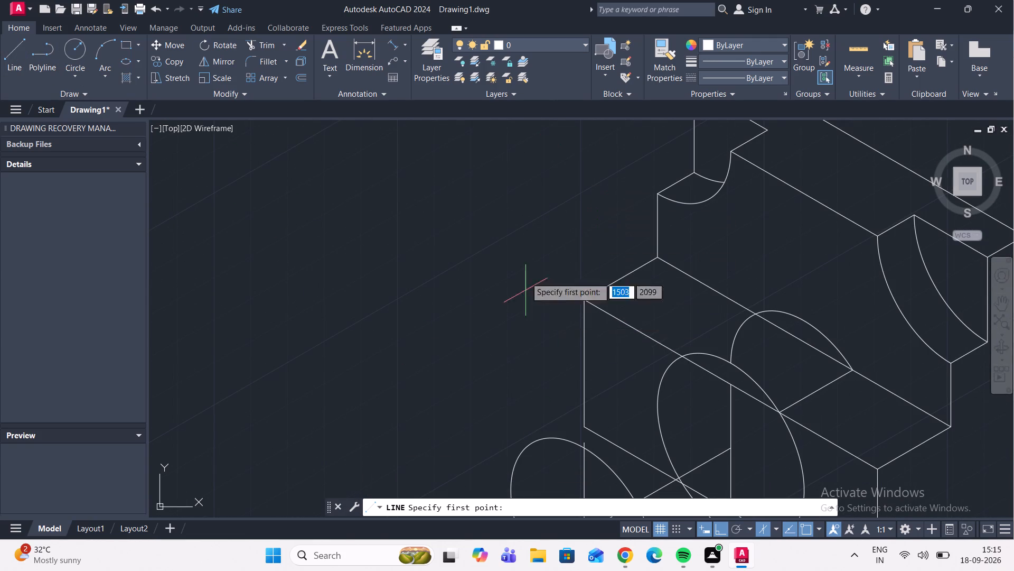
scroll(541, 240, "down", 3)
scroll(557, 285, "up", 5)
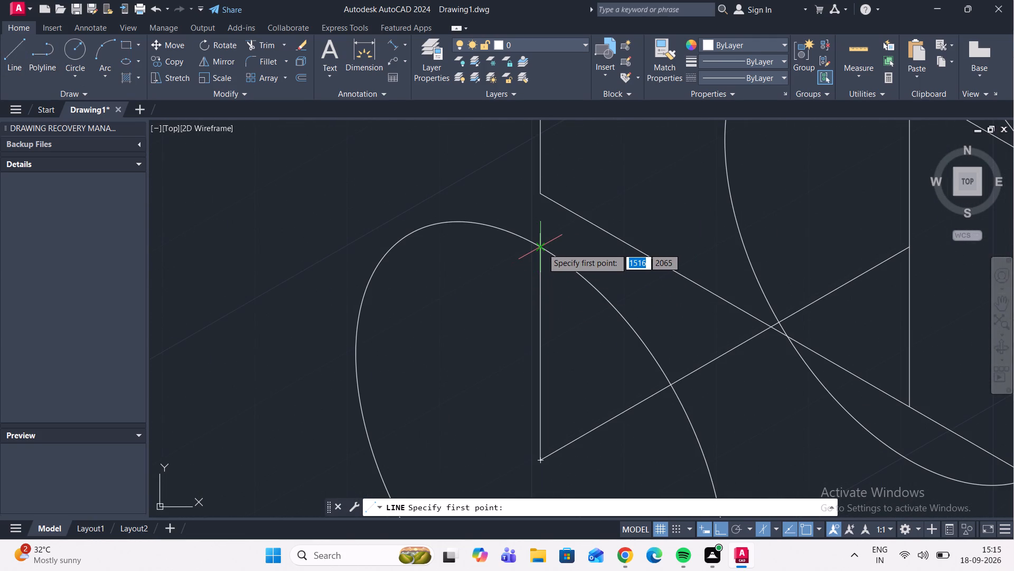
left_click(541, 247)
scroll(671, 191, "down", 3)
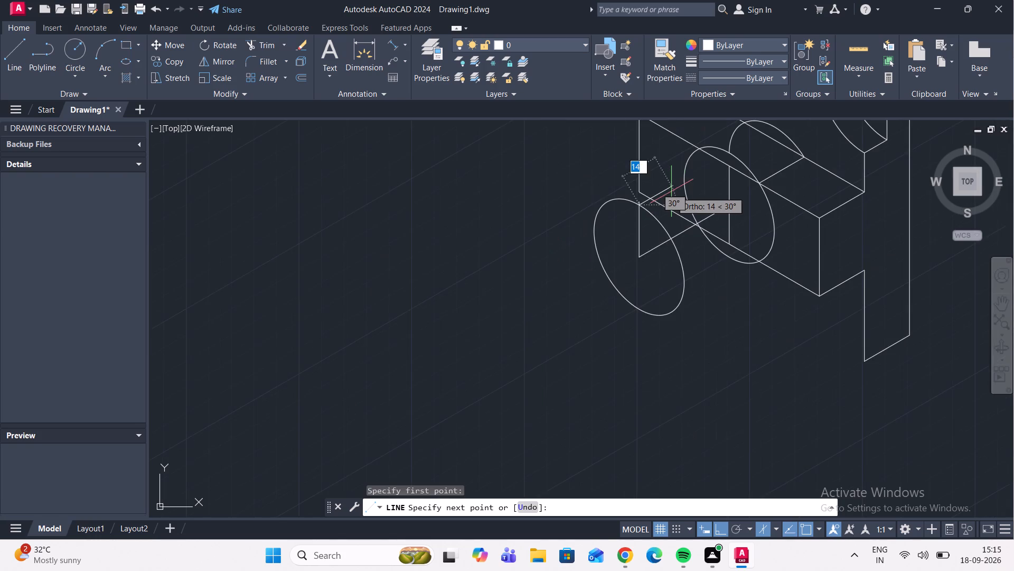
middle_click_drag(672, 194, 490, 473)
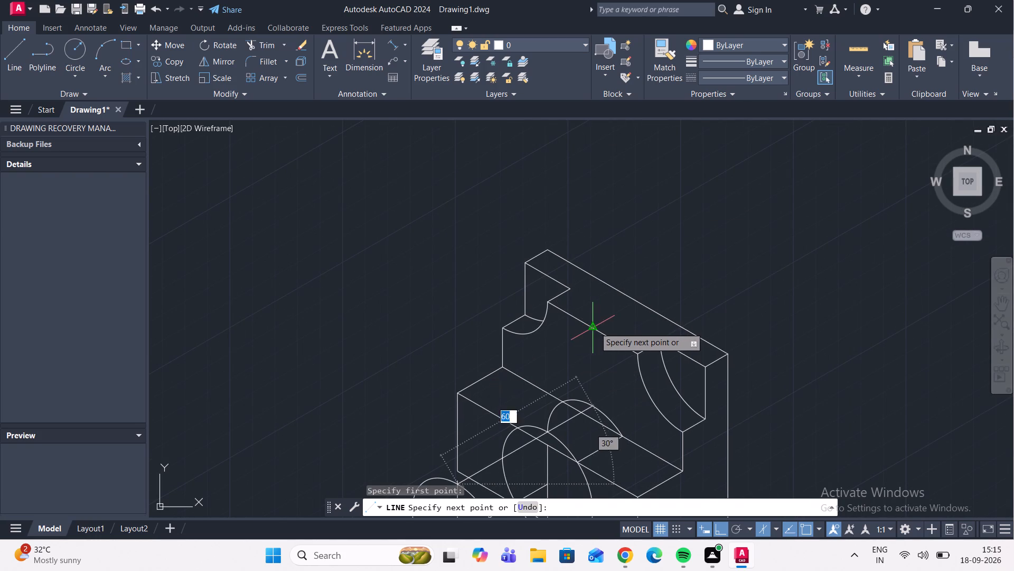
left_click(593, 328)
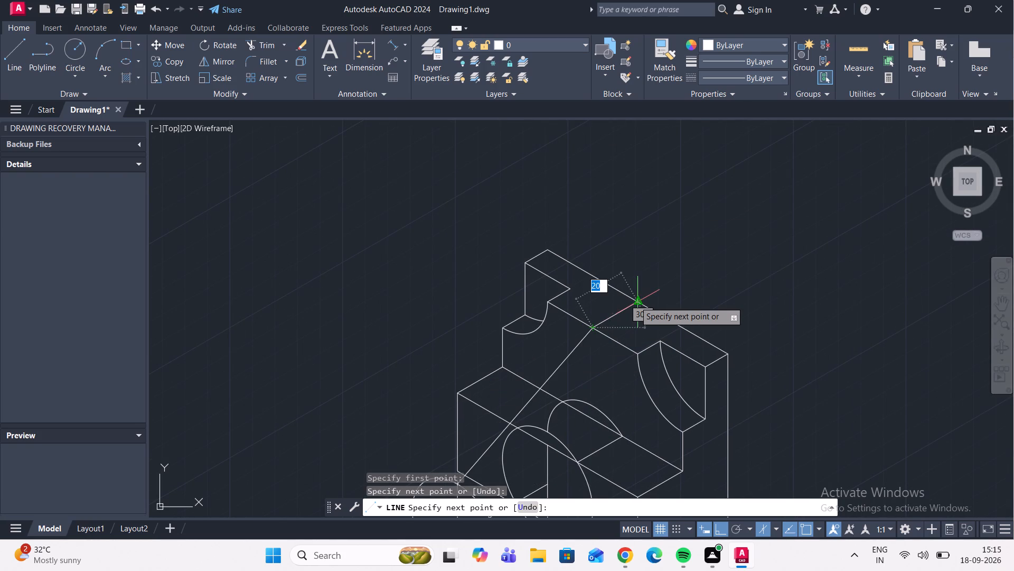
key("Escape")
On the left isoplane, copy the slanted line from its upper endpoint, placing one copy 5 units to each side.
scroll(586, 351, "up", 1)
left_click(590, 351)
left_click(564, 339)
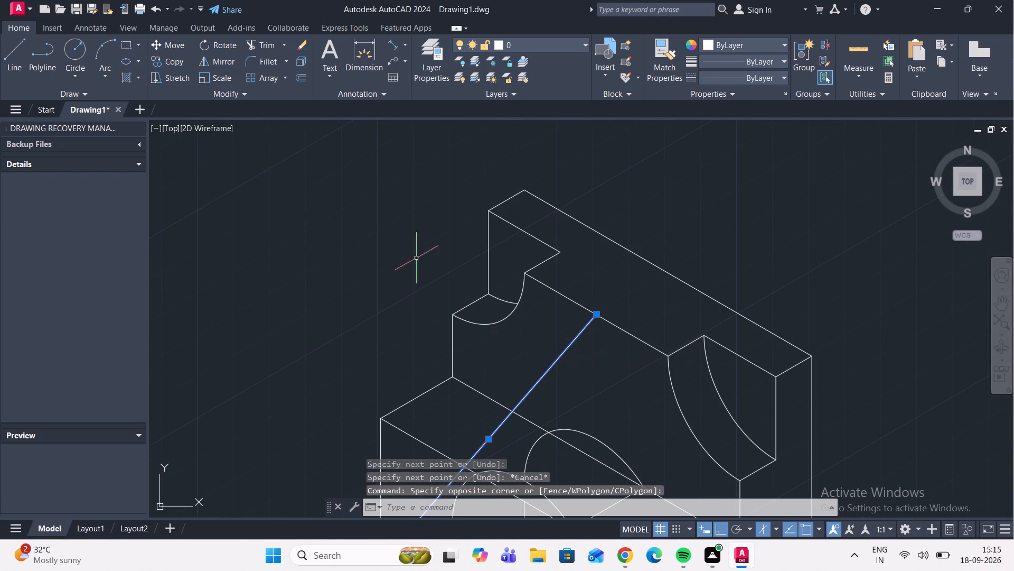
left_click(179, 60)
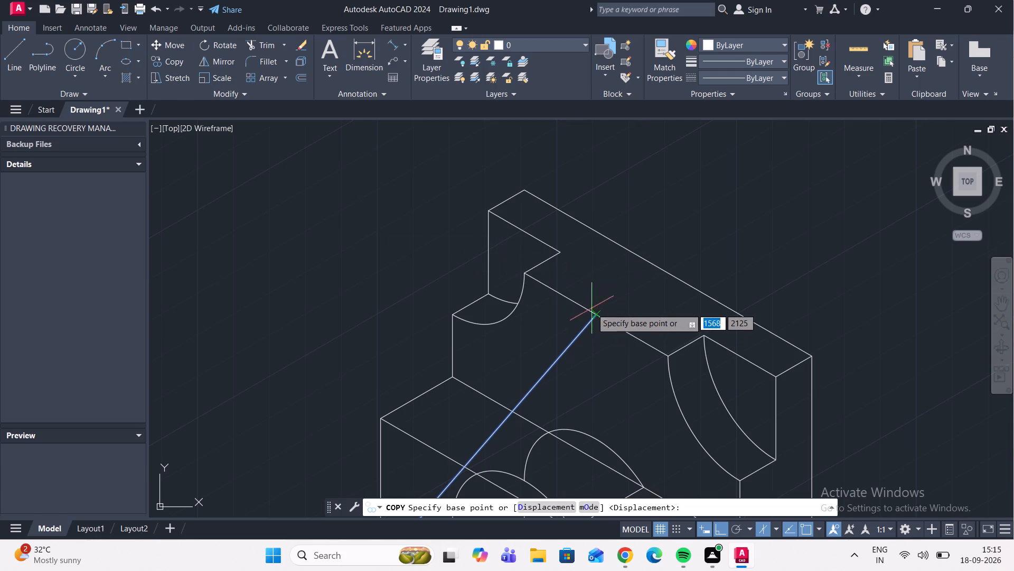
scroll(596, 317, "up", 2)
left_click(596, 311)
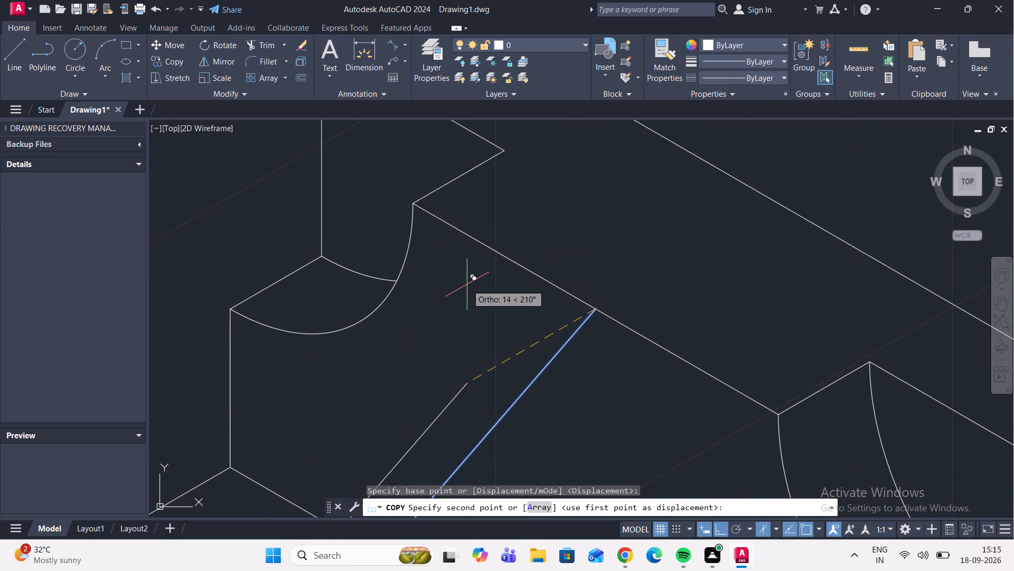
key("F5")
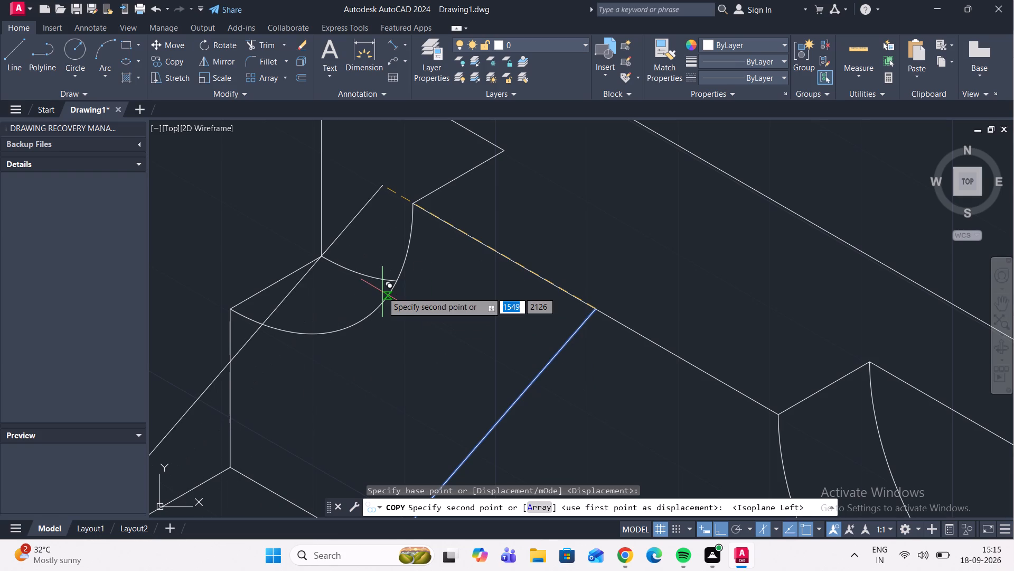
key("5")
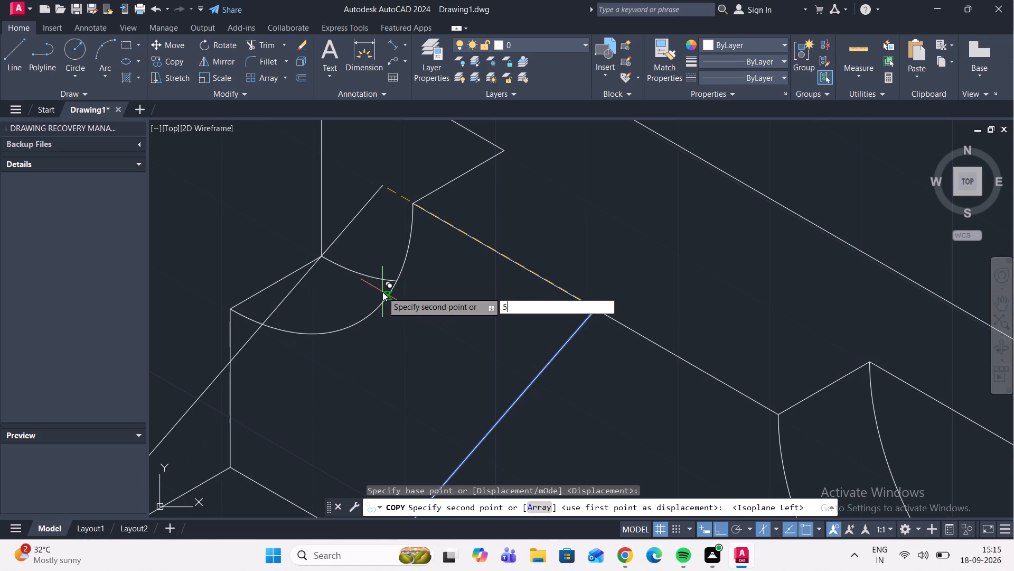
key("Return")
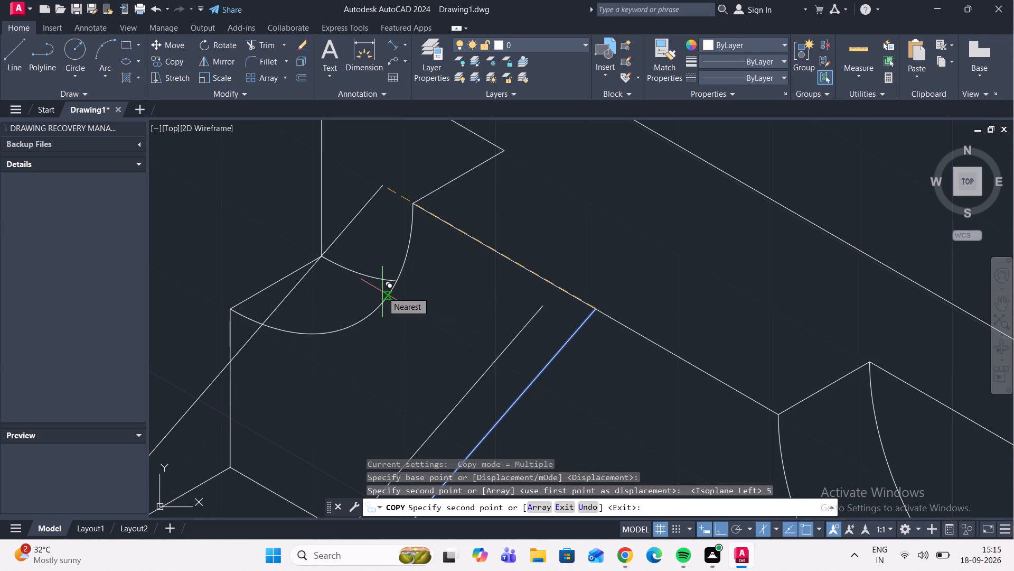
scroll(685, 382, "down", 3)
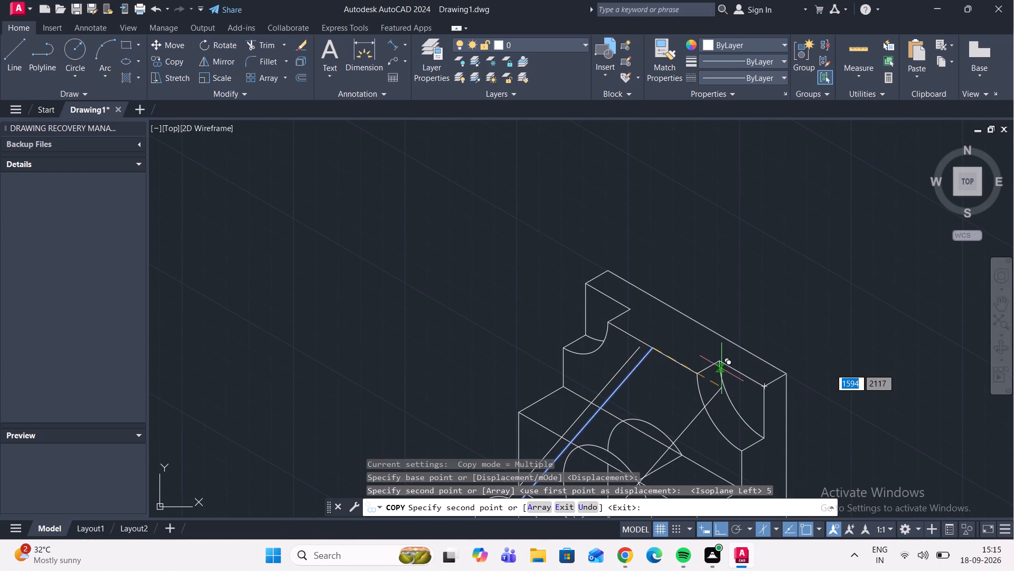
key("5")
key("Return")
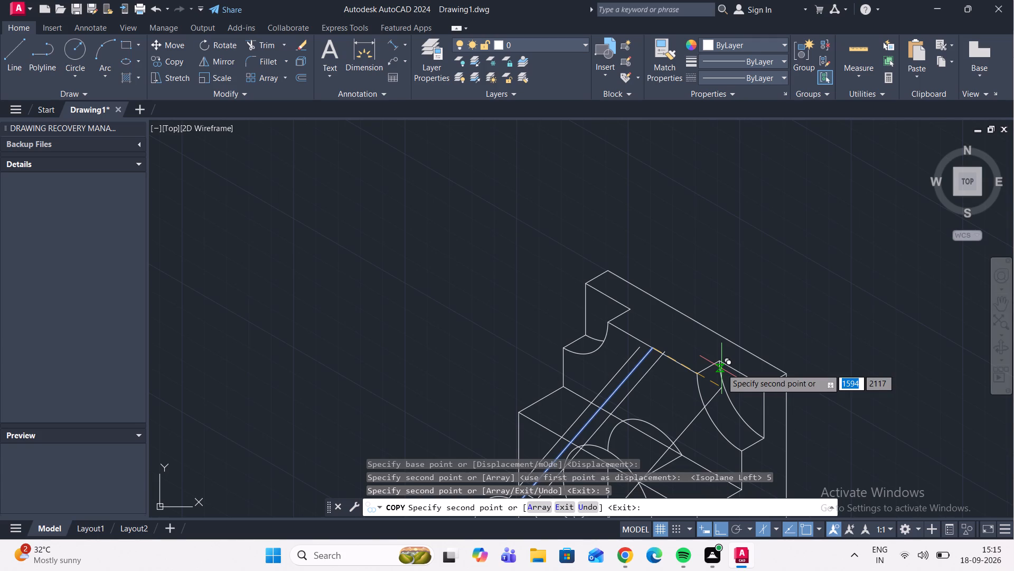
Place two more copies of the slanted line, each 5 units at 150° along the upright plate's front upper edge.
scroll(722, 364, "down", 3)
scroll(679, 376, "up", 3)
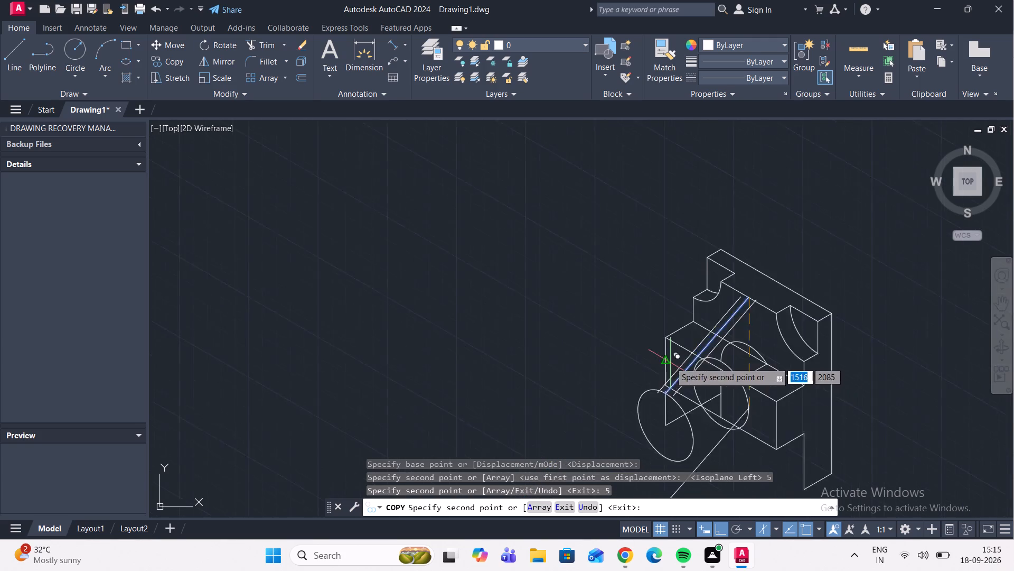
scroll(671, 370, "up", 3)
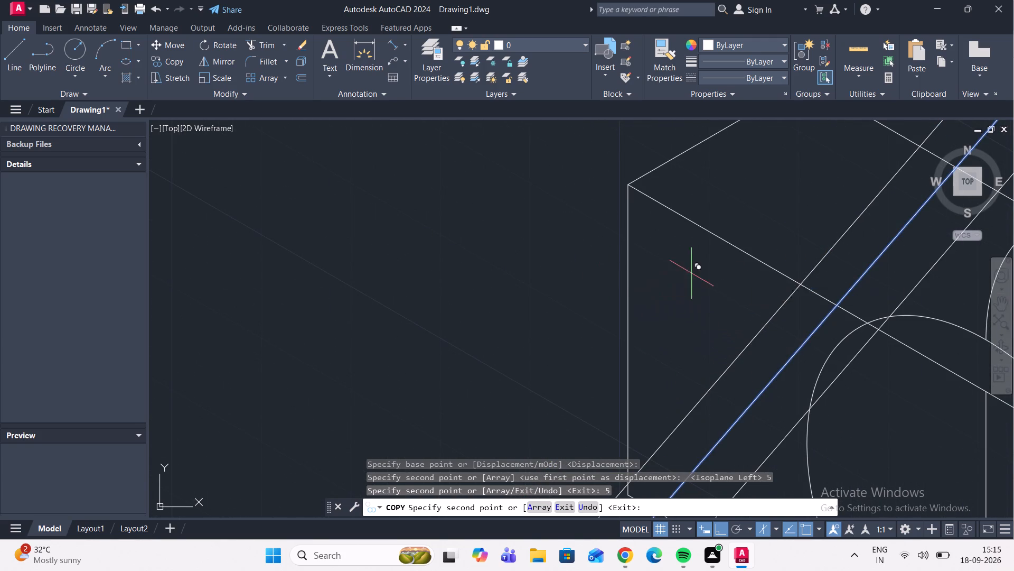
scroll(757, 279, "down", 4)
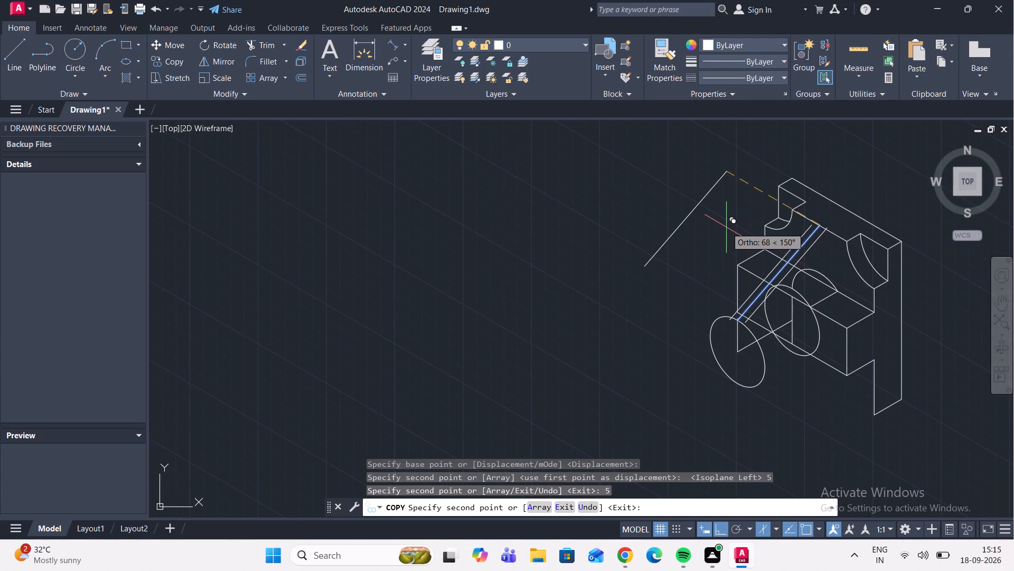
key("5")
key("Return")
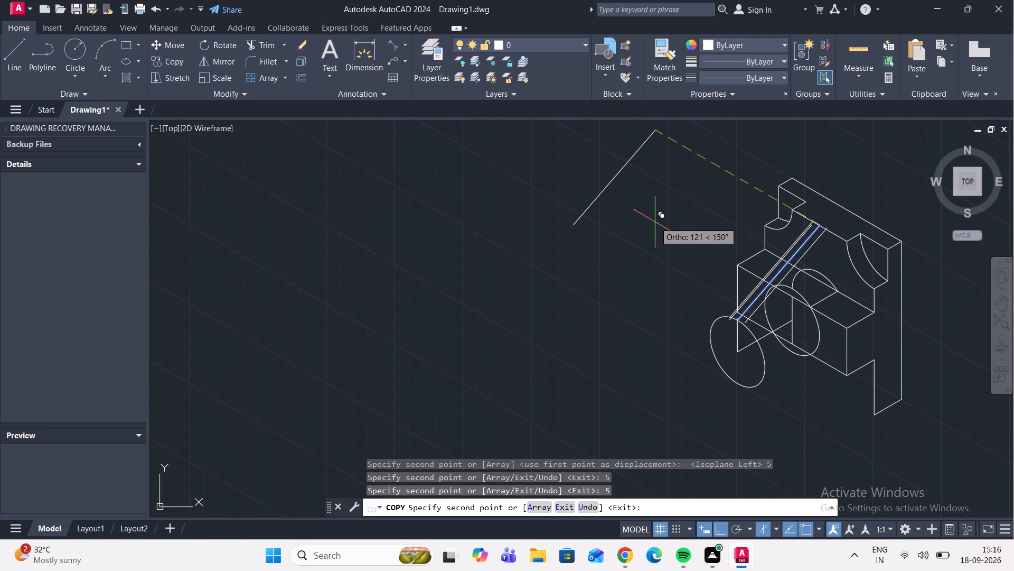
key("5")
key("Return")
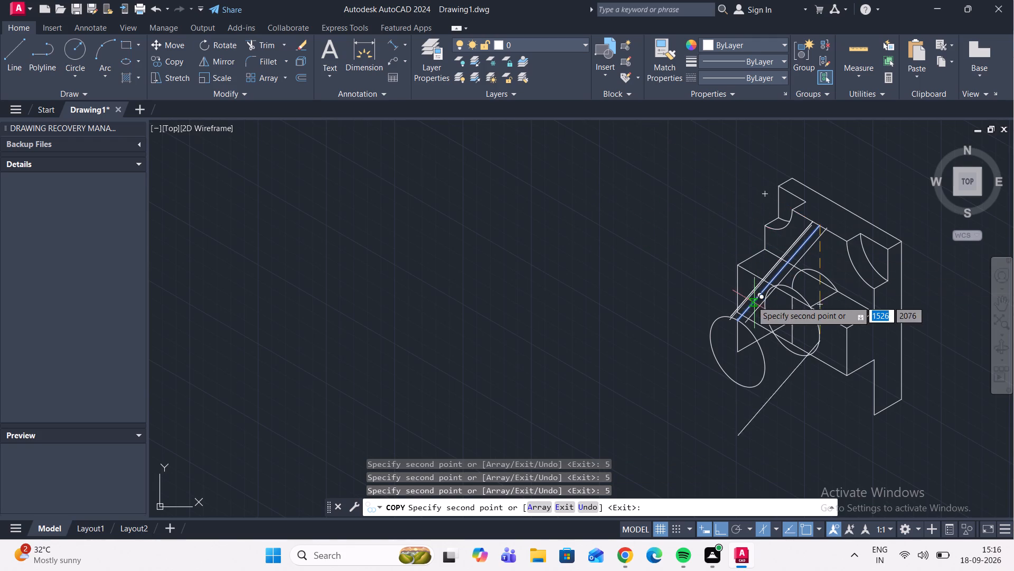
scroll(749, 296, "up", 7)
scroll(743, 292, "down", 5)
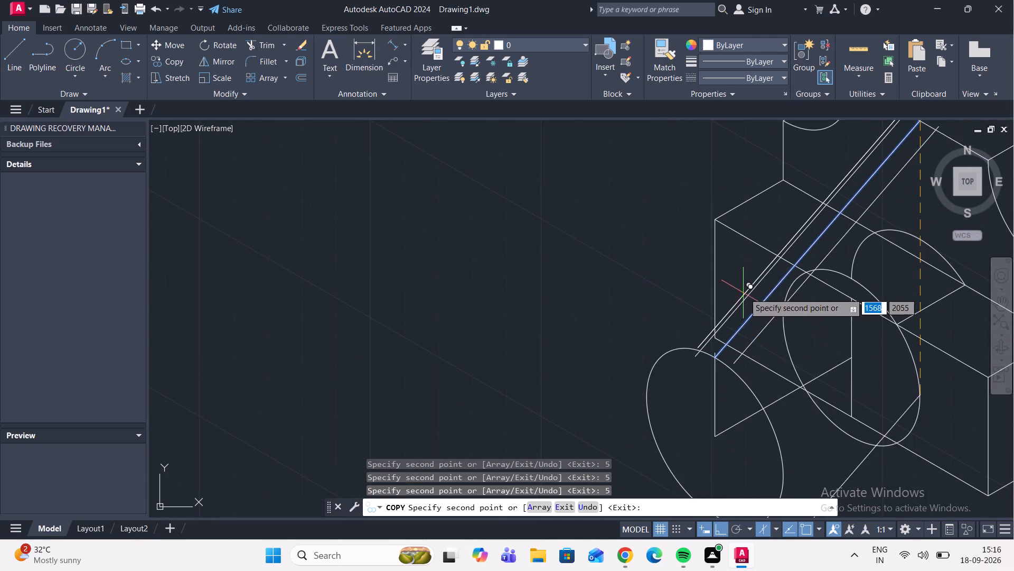
scroll(774, 275, "down", 3)
scroll(777, 259, "up", 4)
scroll(841, 256, "up", 2)
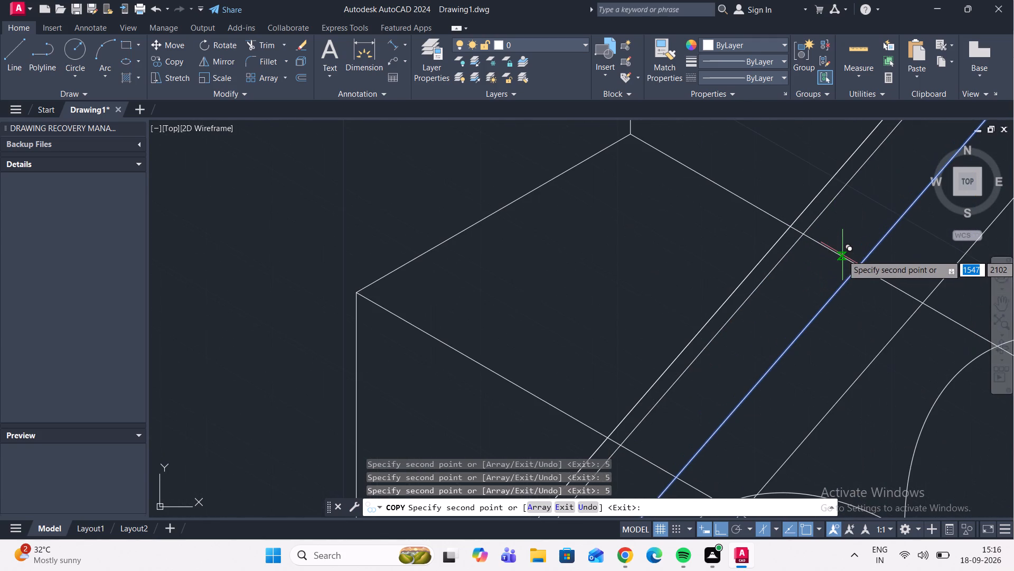
key("Escape")
Erase one of the two coincident copies of the slanted line, keeping the other on the plate's edge.
left_click(815, 198)
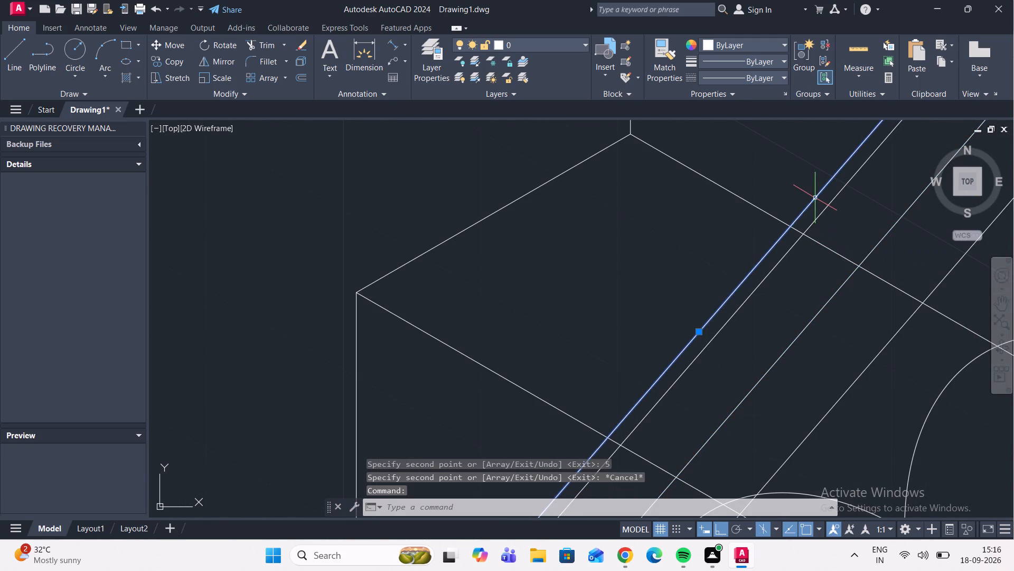
key("Delete")
left_click(815, 197)
key("Delete")
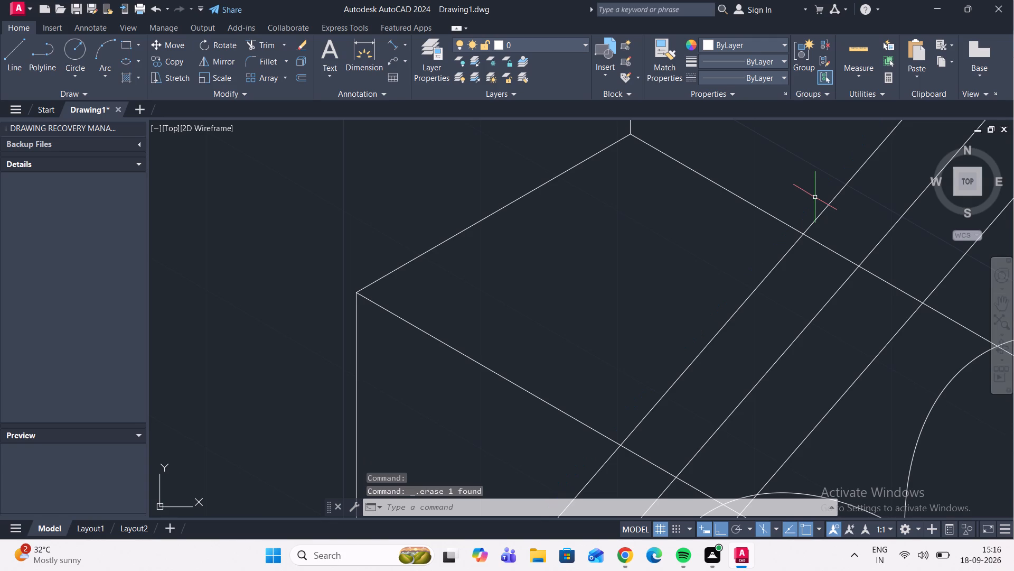
key("ctrl+z")
Erase the two slanted copies whose upper ends lie off the upright plate's front upper edge.
scroll(837, 208, "down", 3)
middle_click_drag(838, 211, 840, 232)
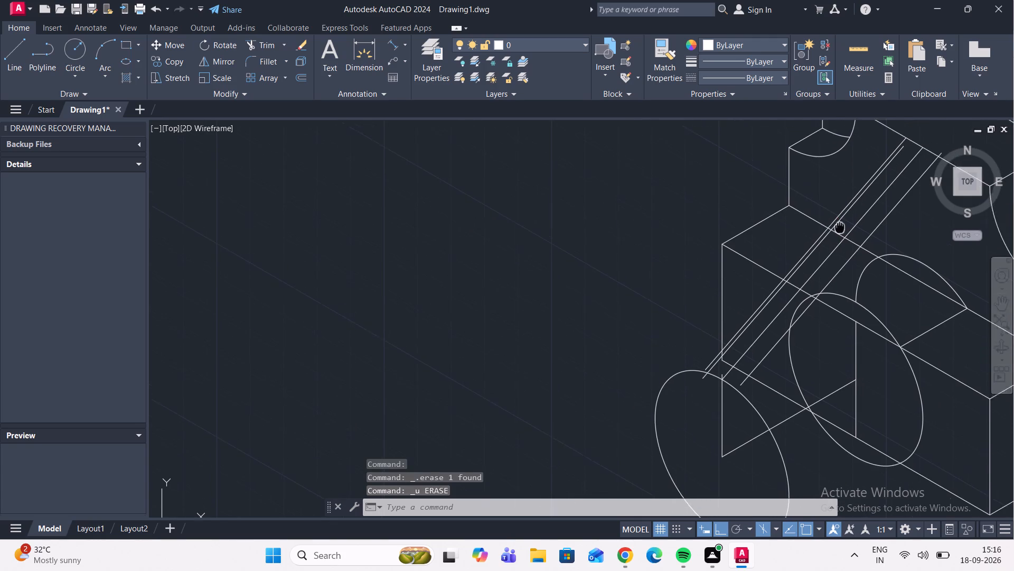
middle_click_drag(840, 232, 840, 246)
scroll(839, 242, "up", 2)
left_click(838, 238)
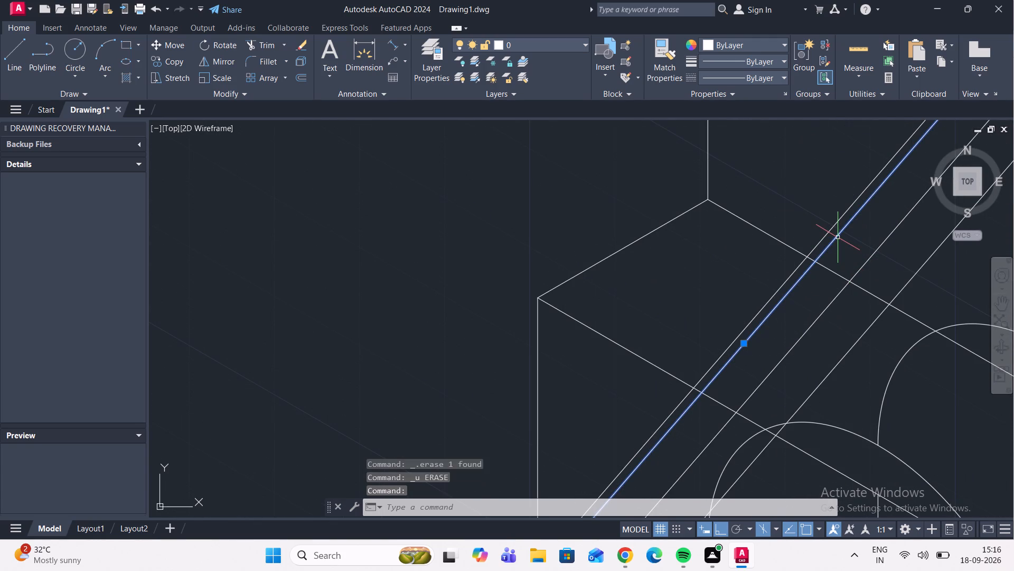
key("Delete")
scroll(856, 240, "down", 2)
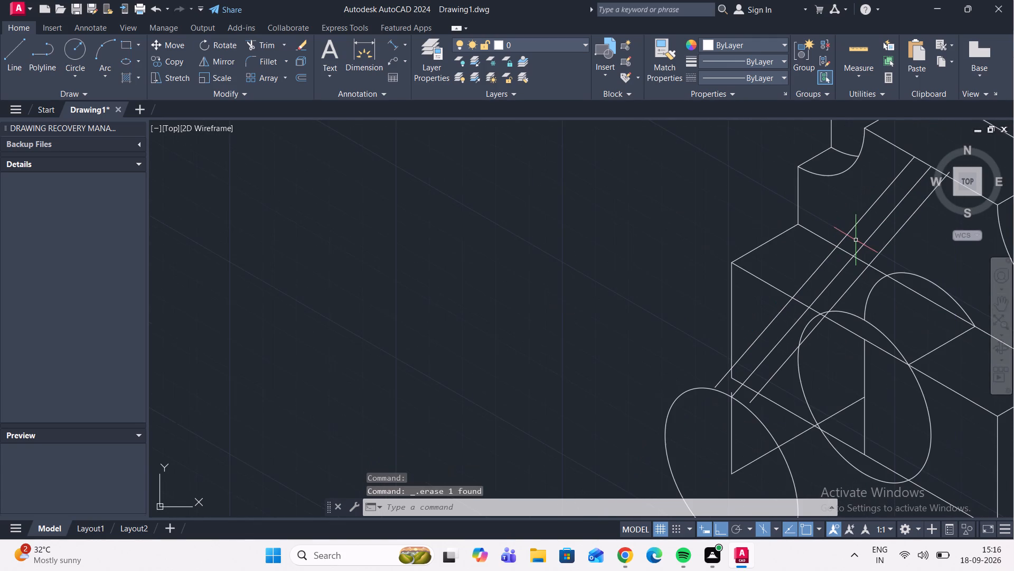
middle_click_drag(866, 229, 810, 253)
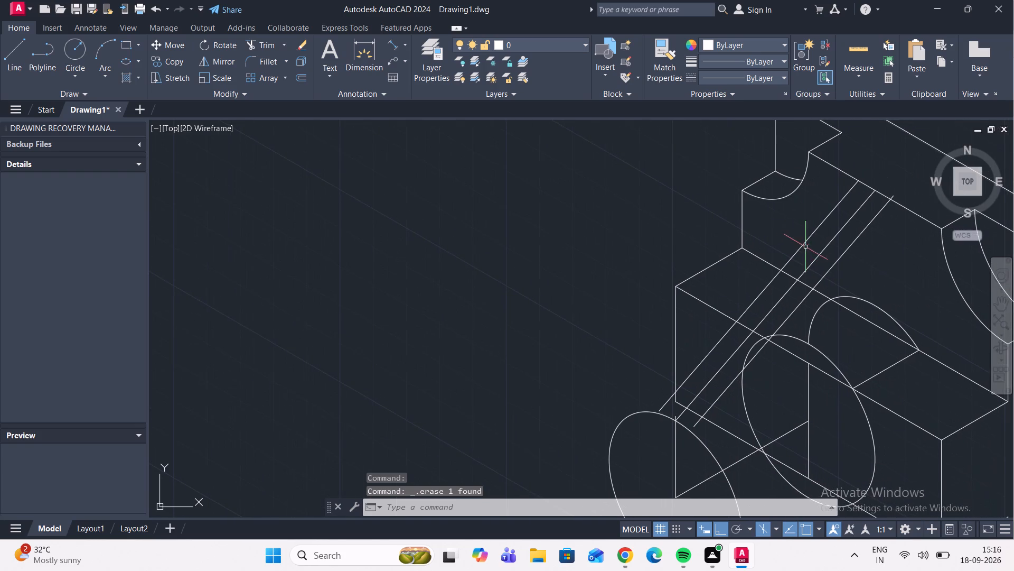
scroll(844, 259, "up", 1)
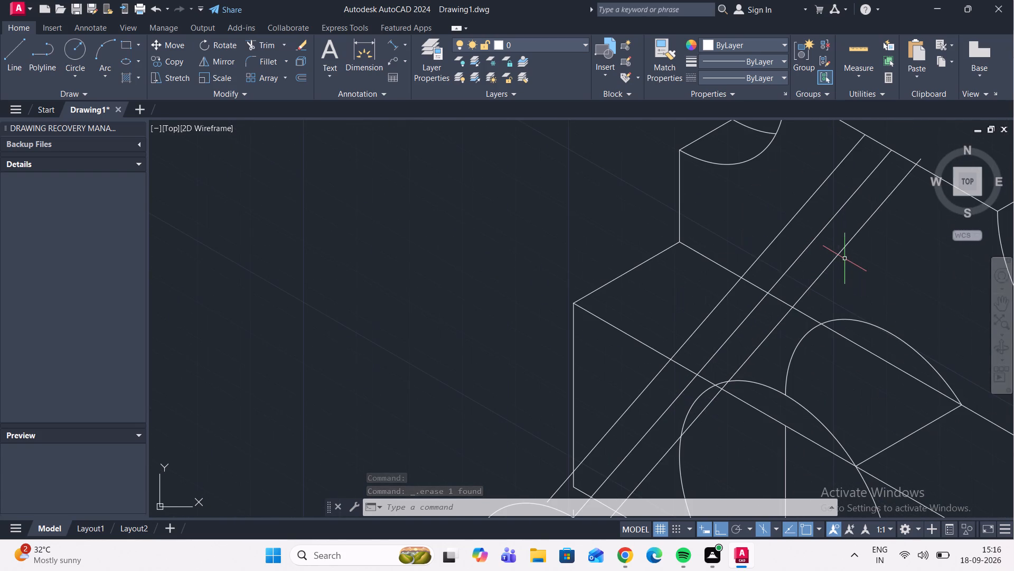
left_click(844, 246)
key("Delete")
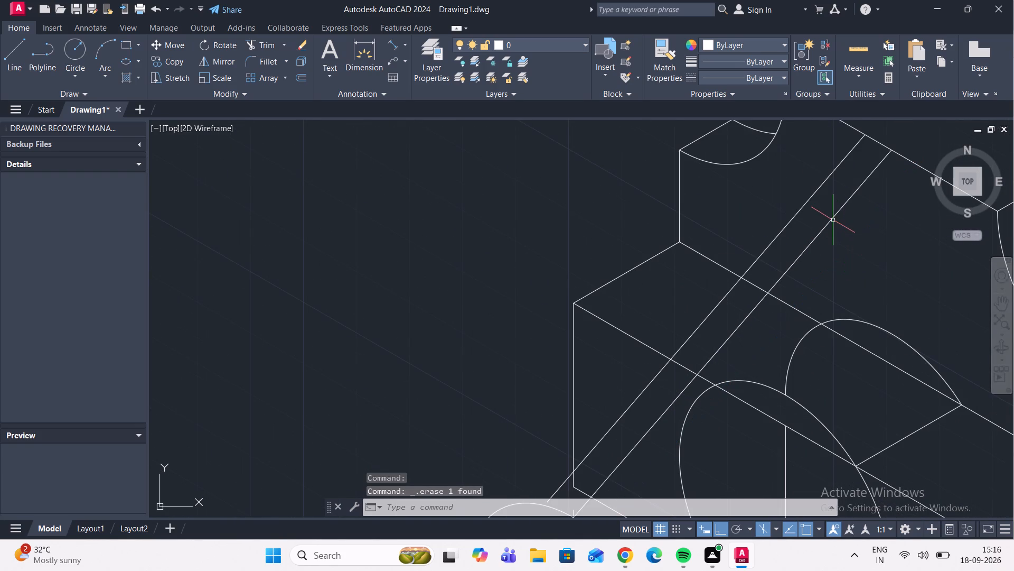
Move the original slanted line 5 units from its upper endpoint along the plate's edge, away from the remaining copy.
left_click(832, 219)
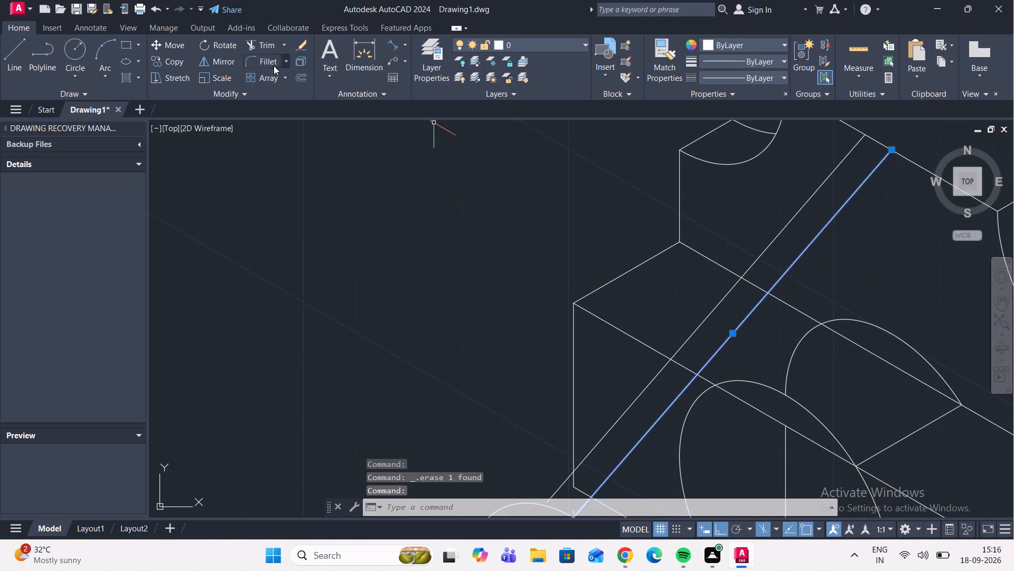
left_click(183, 48)
middle_click_drag(856, 233, 798, 335)
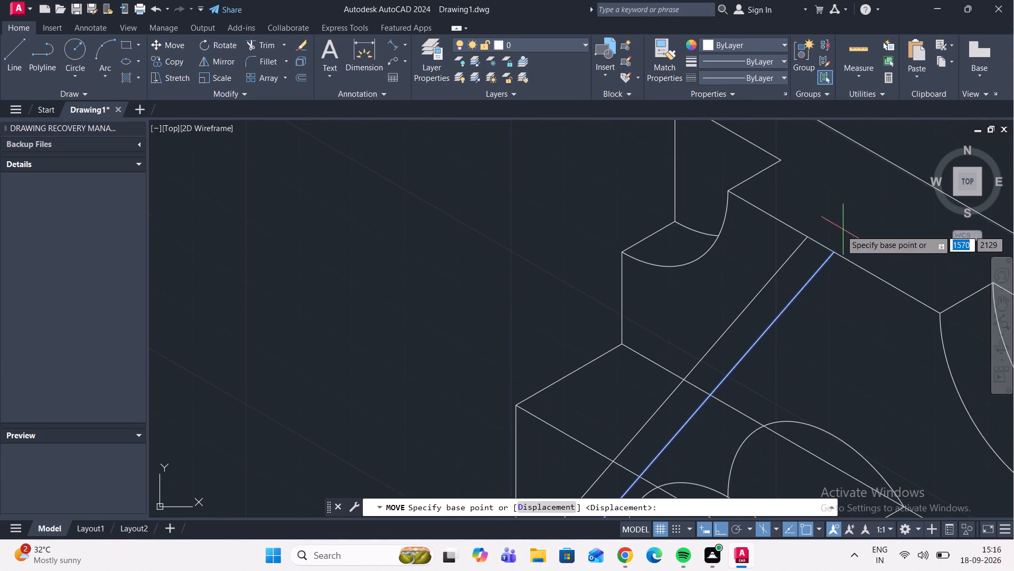
scroll(833, 252, "up", 2)
left_click(833, 252)
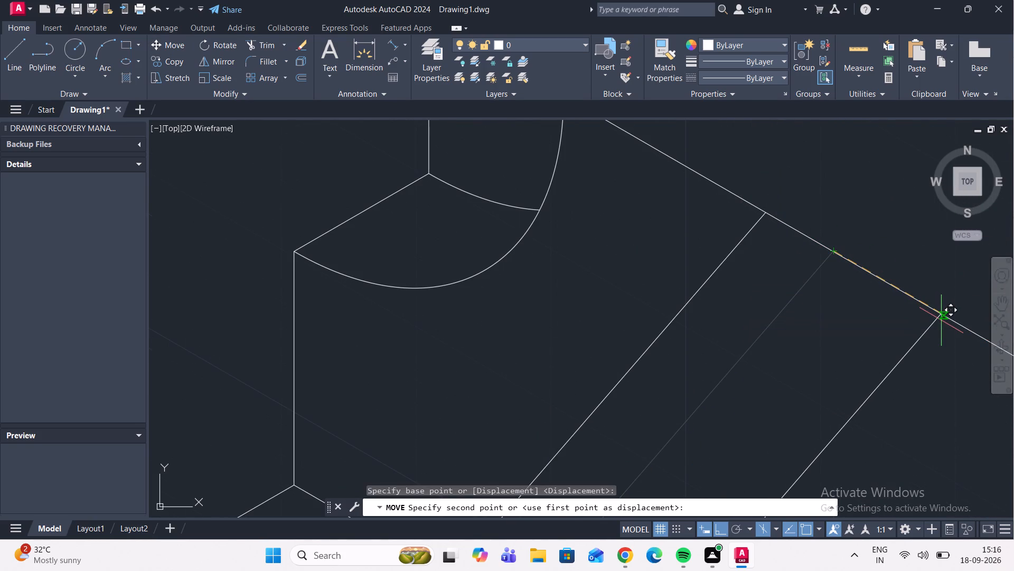
key("5")
key("Return")
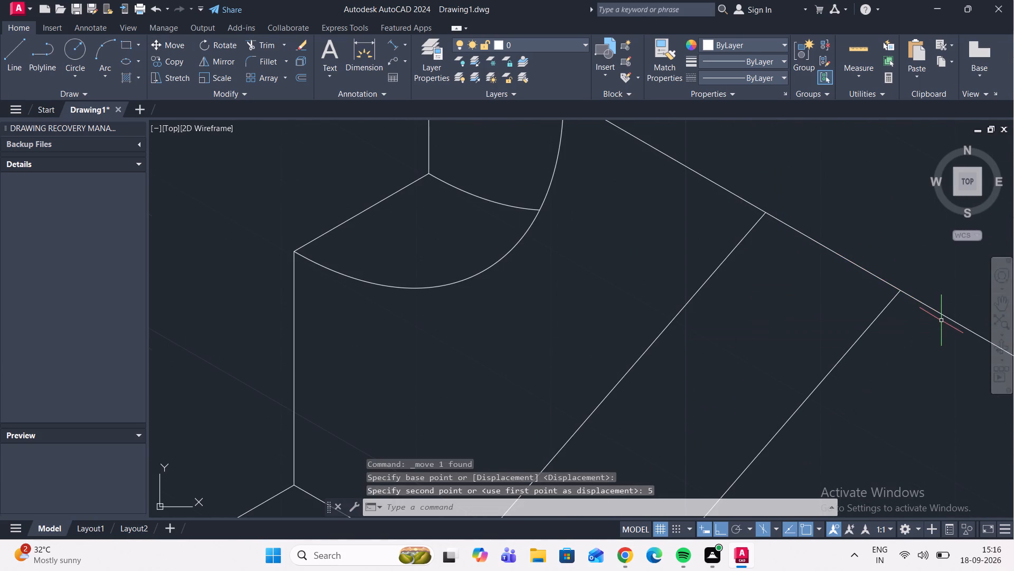
Extend the lower ends of both slanted lines to the outer isocircle.
scroll(941, 320, "down", 4)
middle_click_drag(914, 322, 831, 270)
scroll(698, 401, "up", 2)
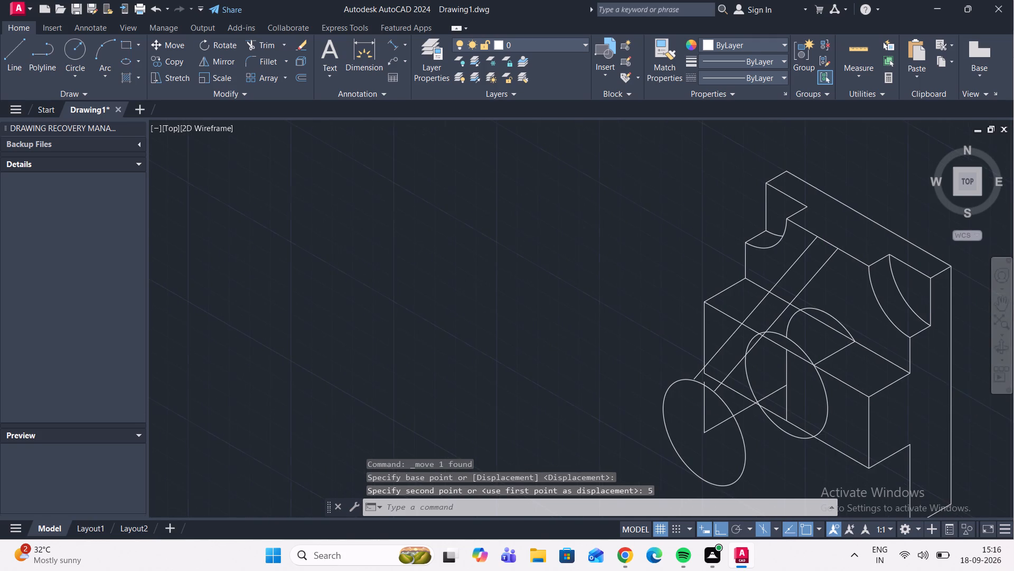
scroll(698, 401, "up", 1)
scroll(771, 352, "up", 2)
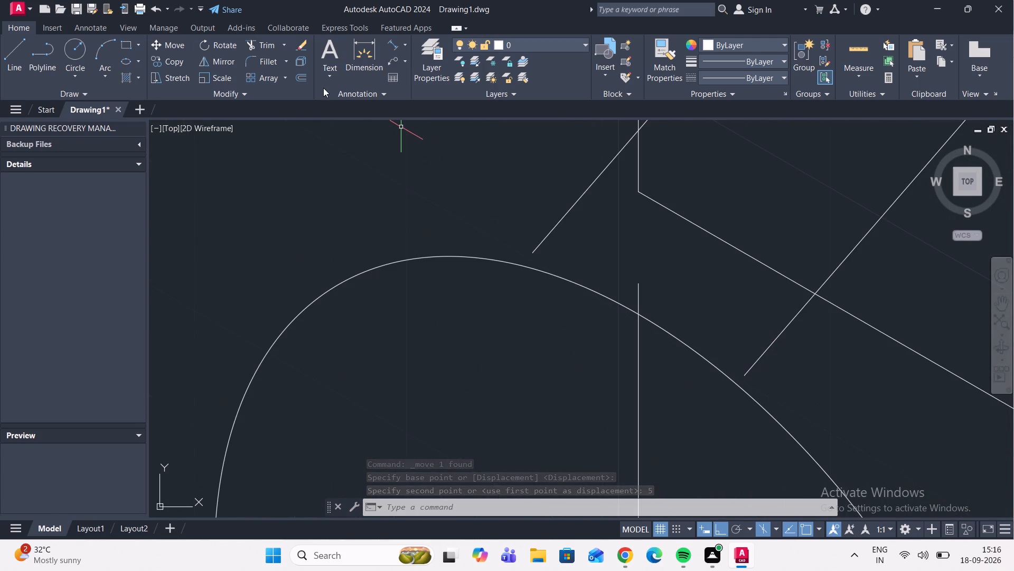
left_click(286, 44)
left_click(293, 91)
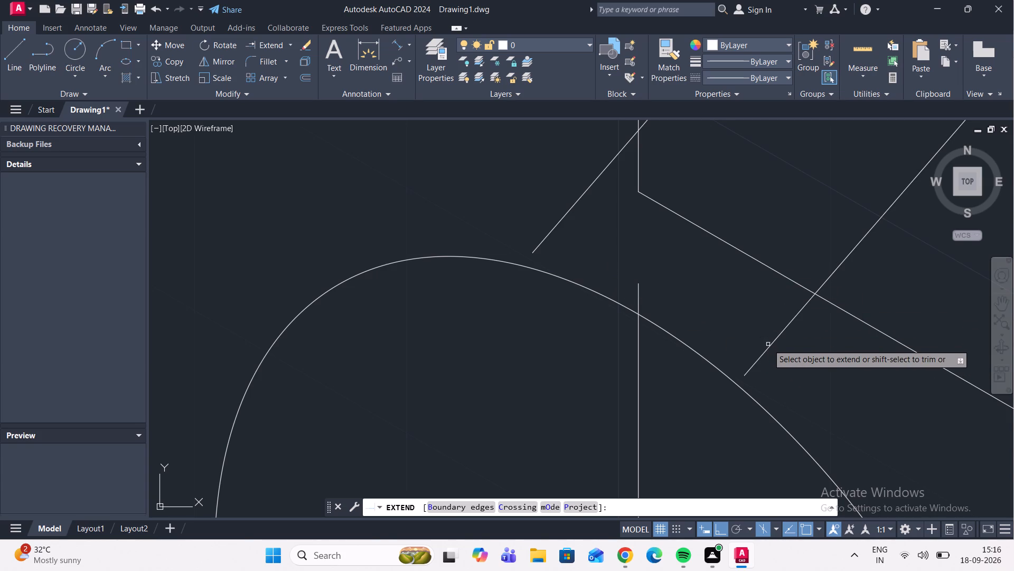
scroll(768, 342, "down", 4, "shift")
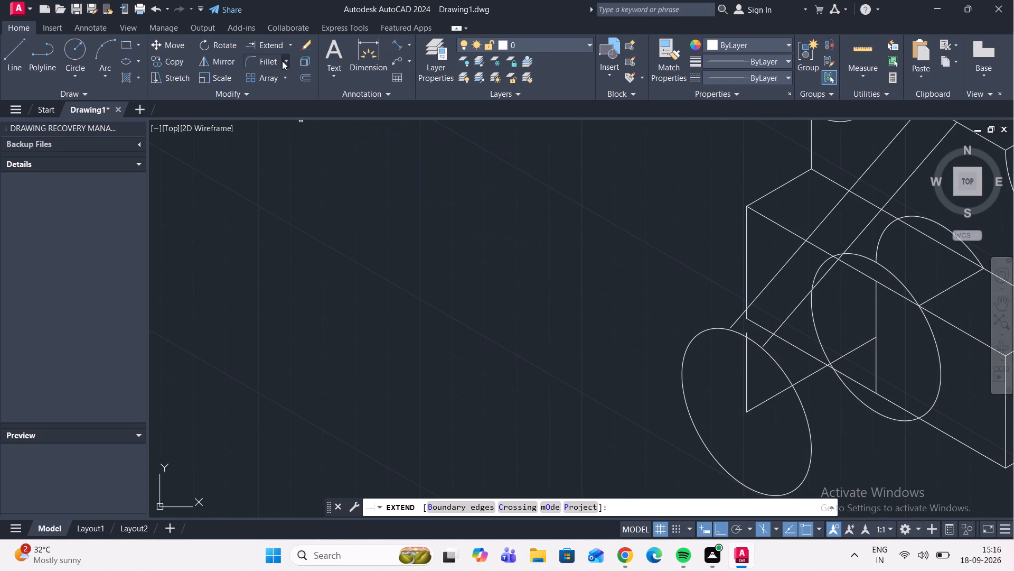
left_click(274, 45)
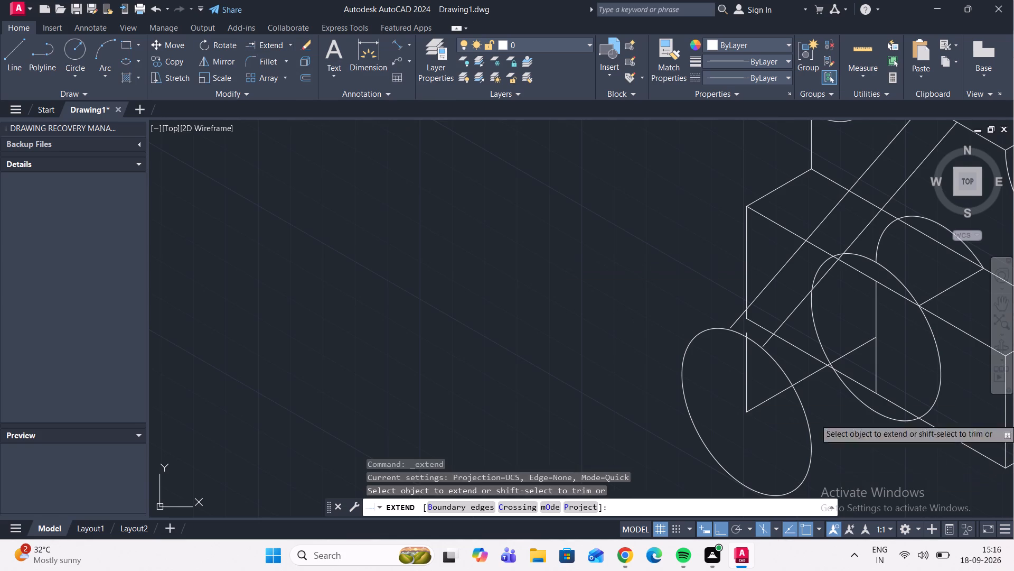
left_click(769, 340)
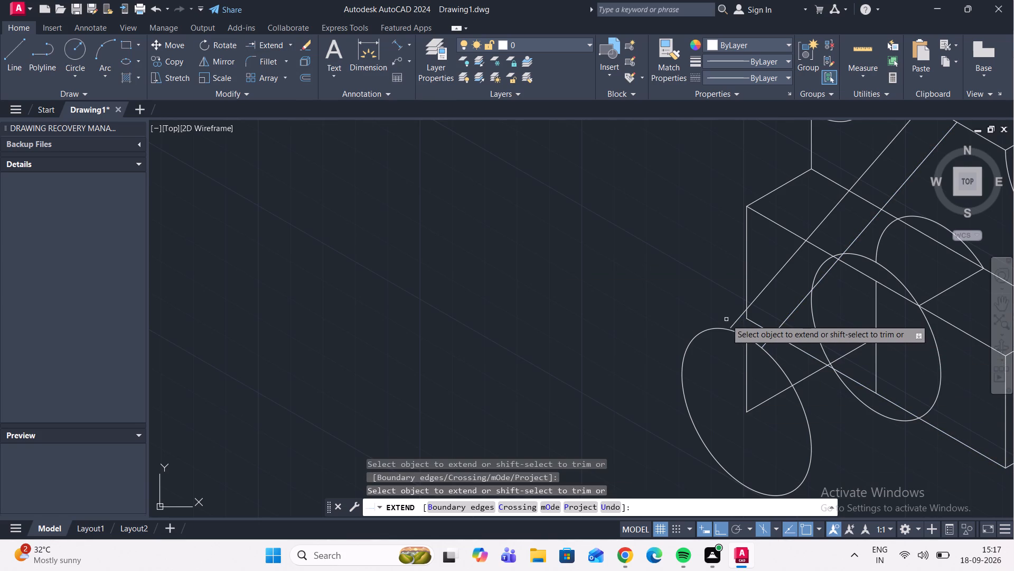
left_click(738, 322)
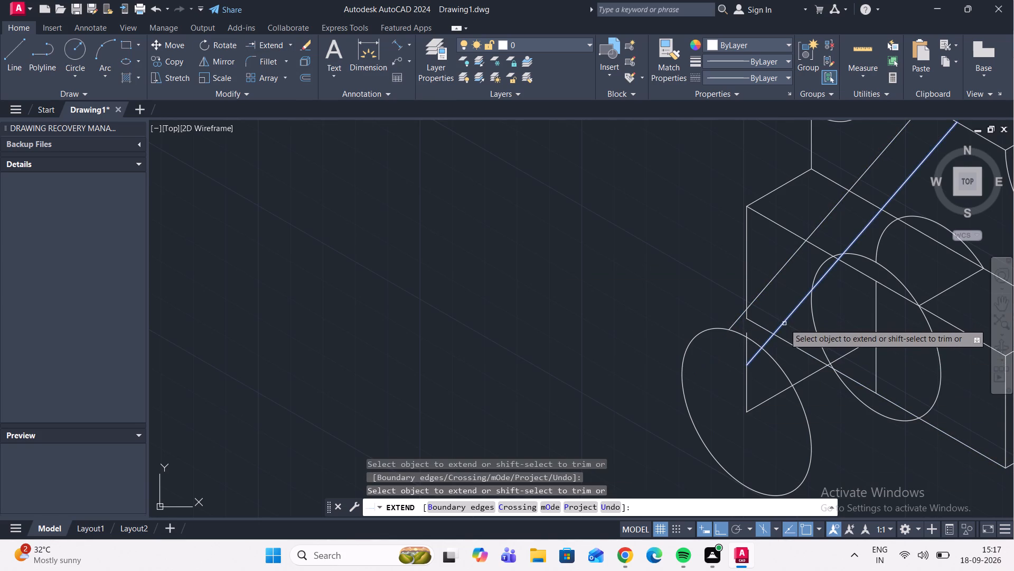
key("Escape")
scroll(840, 320, "down", 2)
middle_click_drag(866, 301, 776, 315)
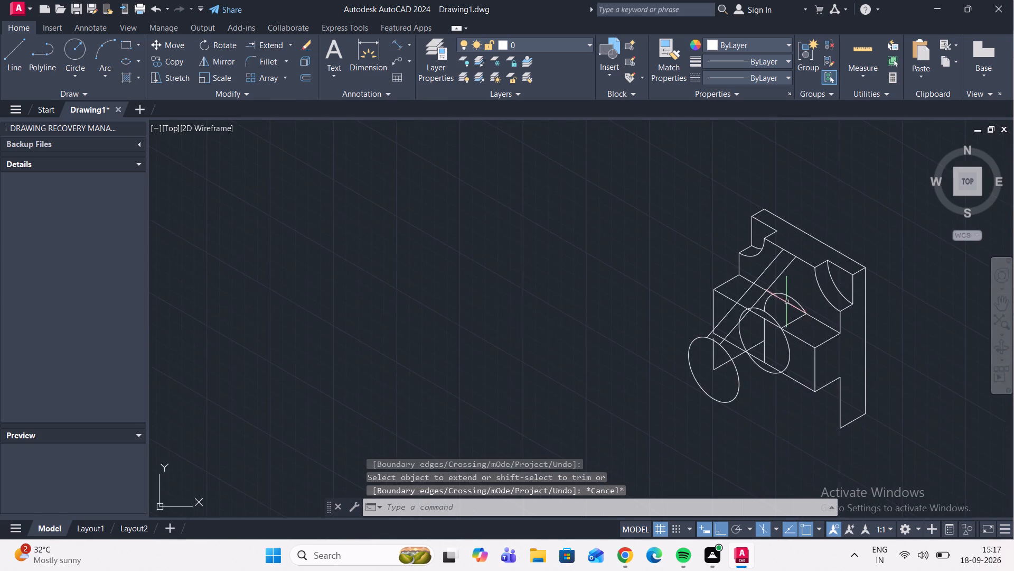
Draw a line about 63 units long at 30° from the right slanted line's lower end on the outer isocircle, past the rear arc.
scroll(790, 304, "up", 2)
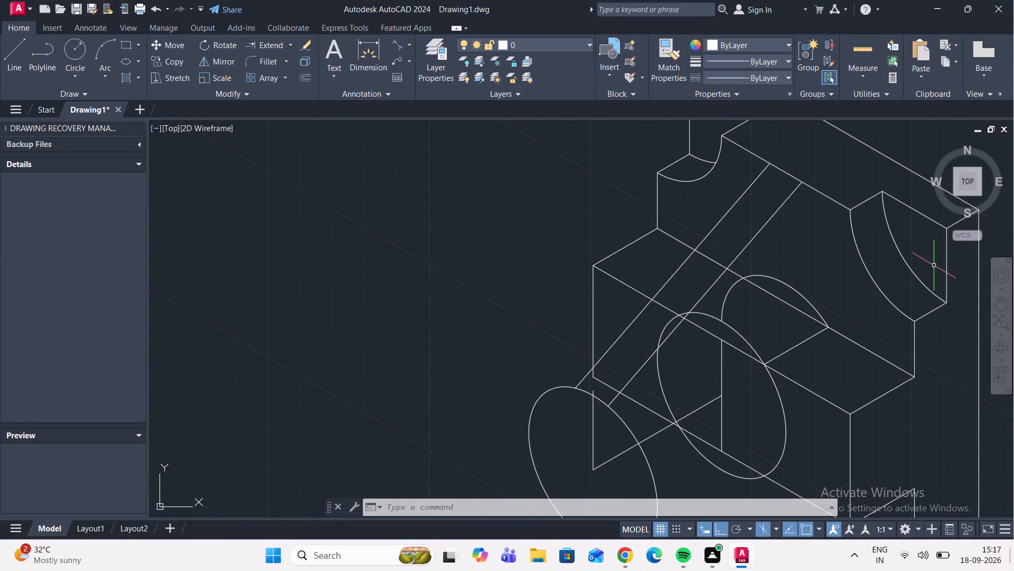
left_click(10, 51)
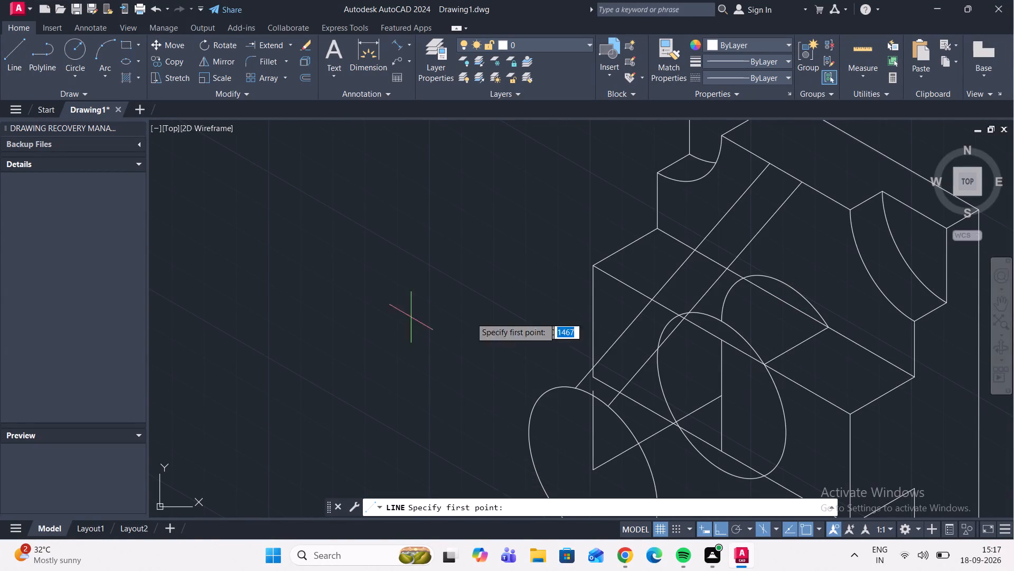
scroll(533, 235, "down", 1)
scroll(579, 338, "up", 3)
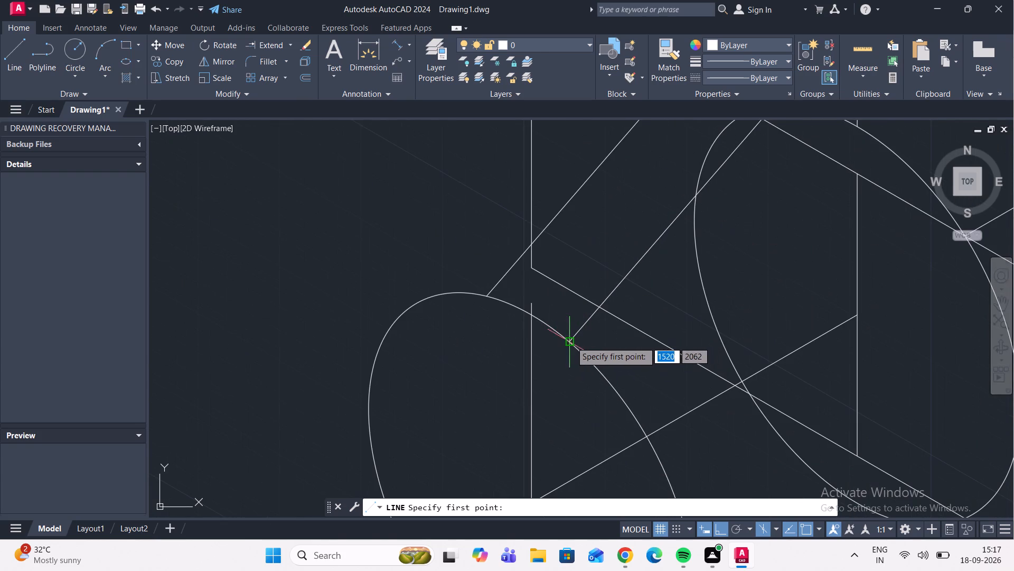
left_click(570, 342)
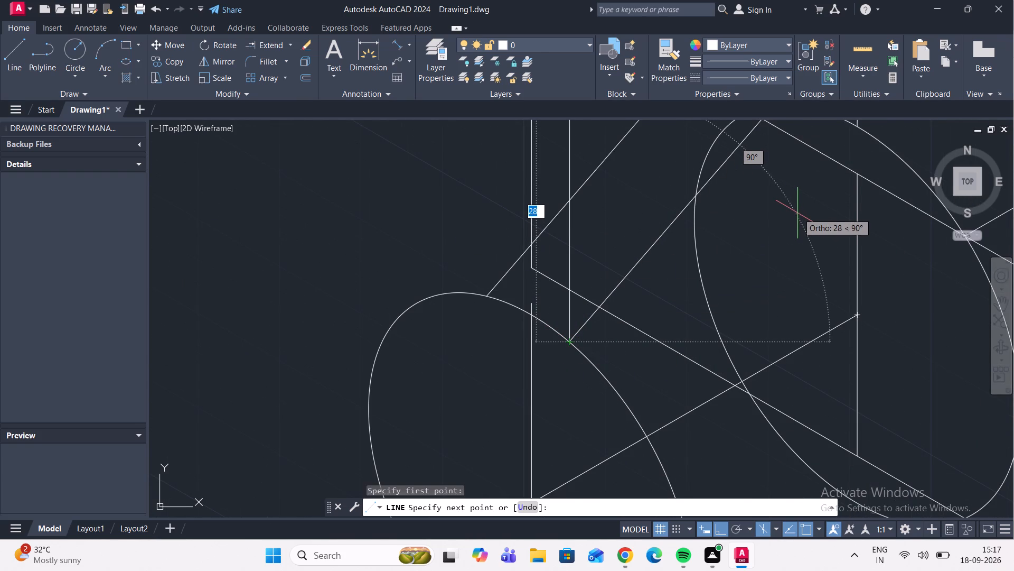
key("F5")
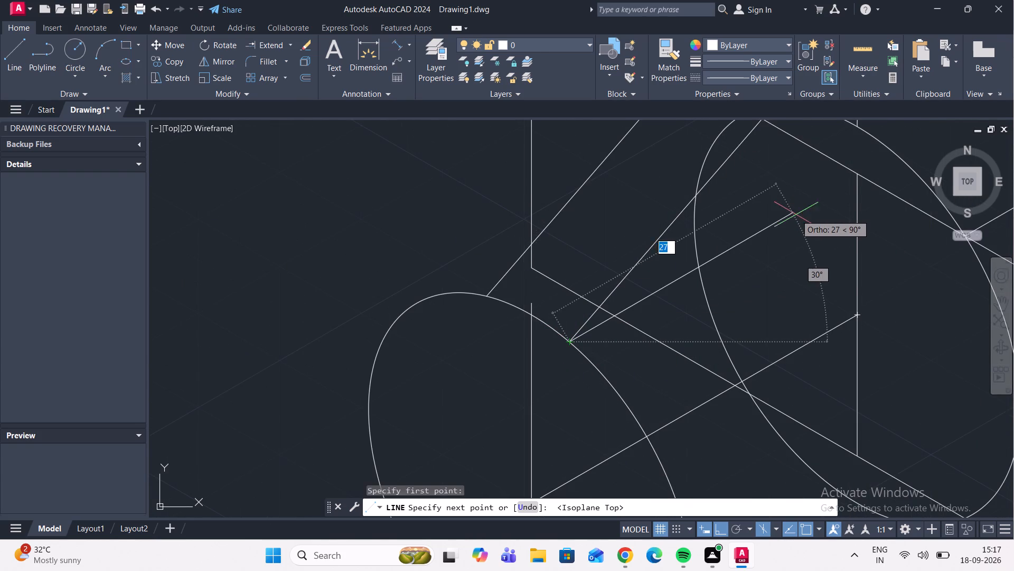
scroll(844, 194, "down", 4)
middle_click_drag(847, 187, 688, 299)
scroll(703, 278, "up", 4)
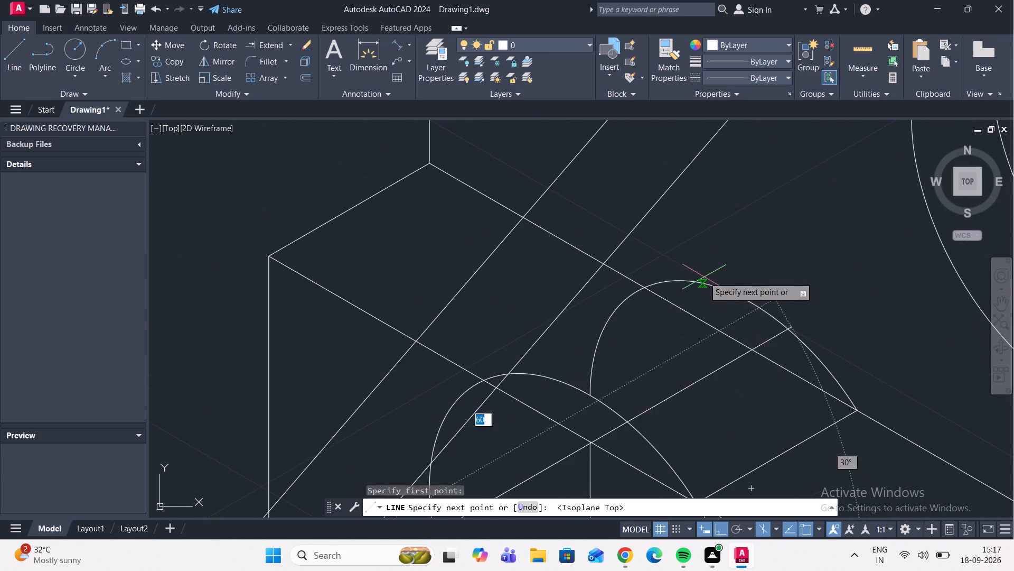
scroll(766, 267, "up", 2)
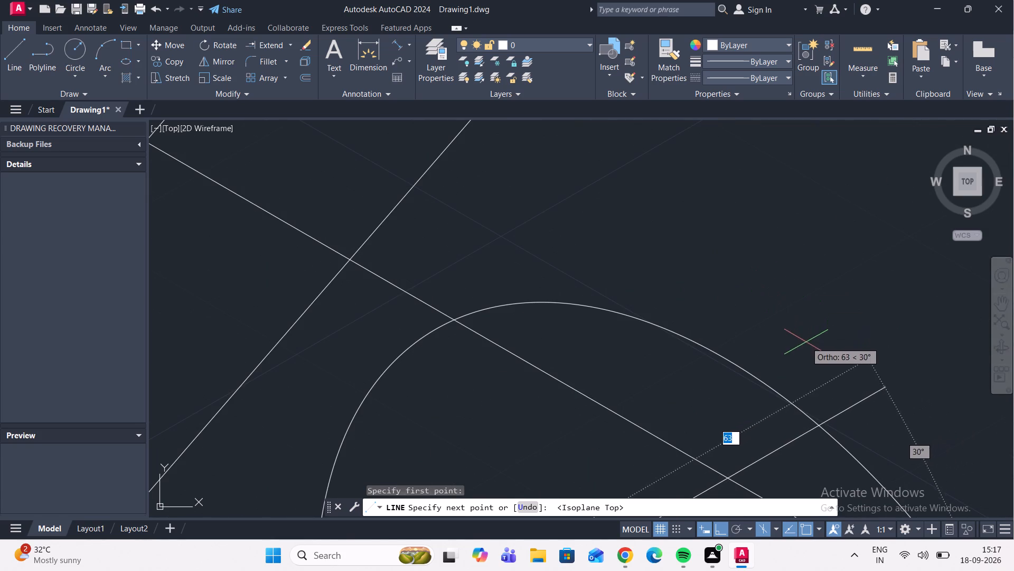
left_click(806, 342)
key("Escape")
scroll(782, 277, "down", 5)
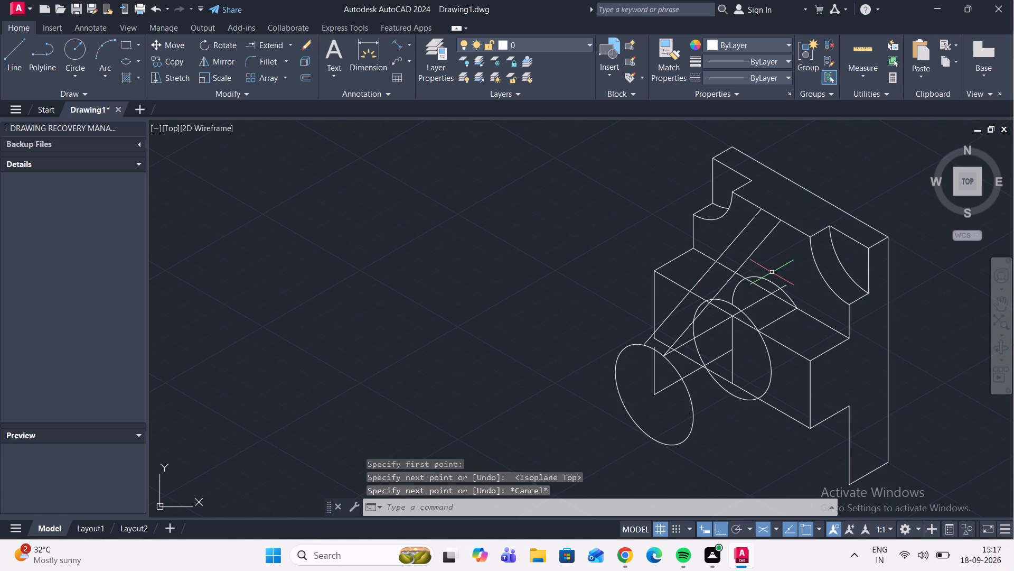
Draw a short vertical line upward from where the new 30° line crosses the rear arc.
left_click(16, 59)
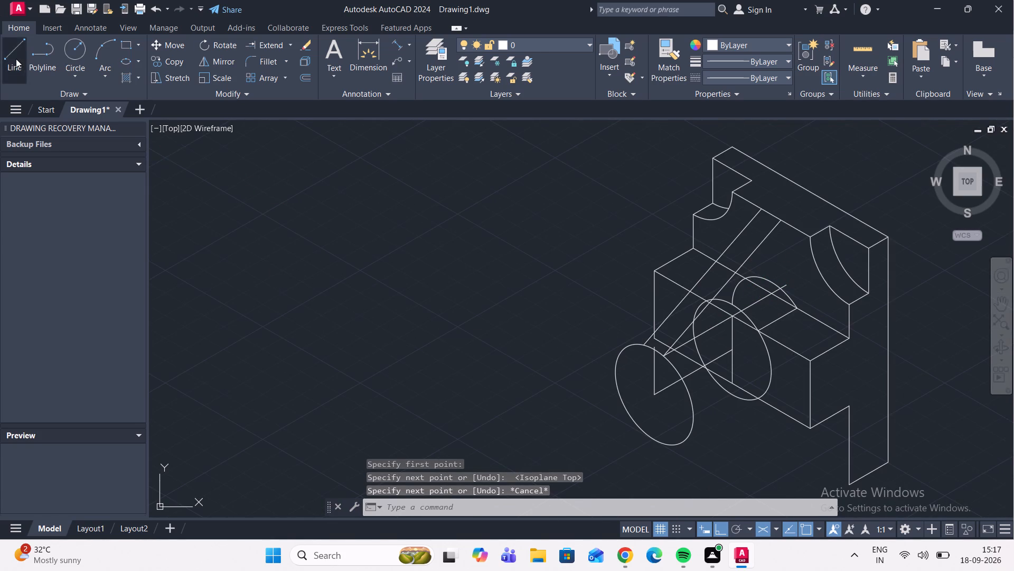
middle_click_drag(606, 268, 401, 252)
scroll(581, 272, "up", 3)
left_click(556, 273)
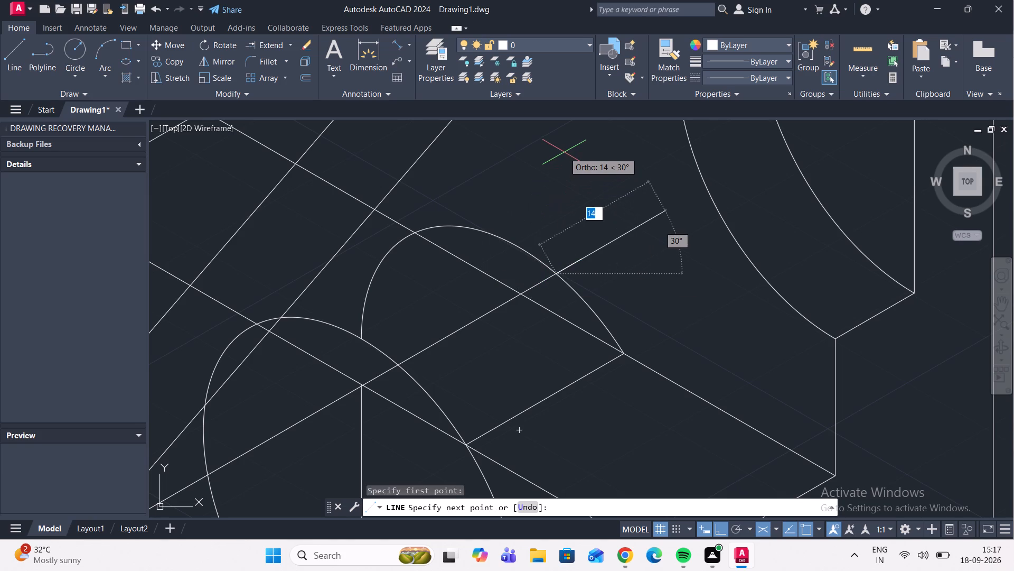
key("F5")
scroll(553, 183, "down", 3)
middle_click_drag(553, 195, 553, 218)
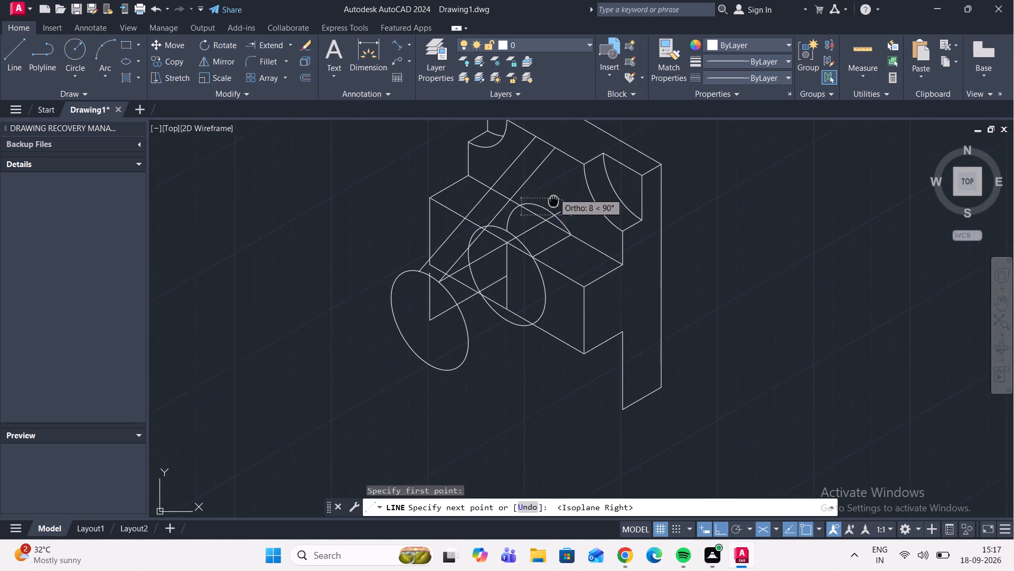
middle_click_drag(553, 218, 556, 252)
scroll(557, 206, "up", 2)
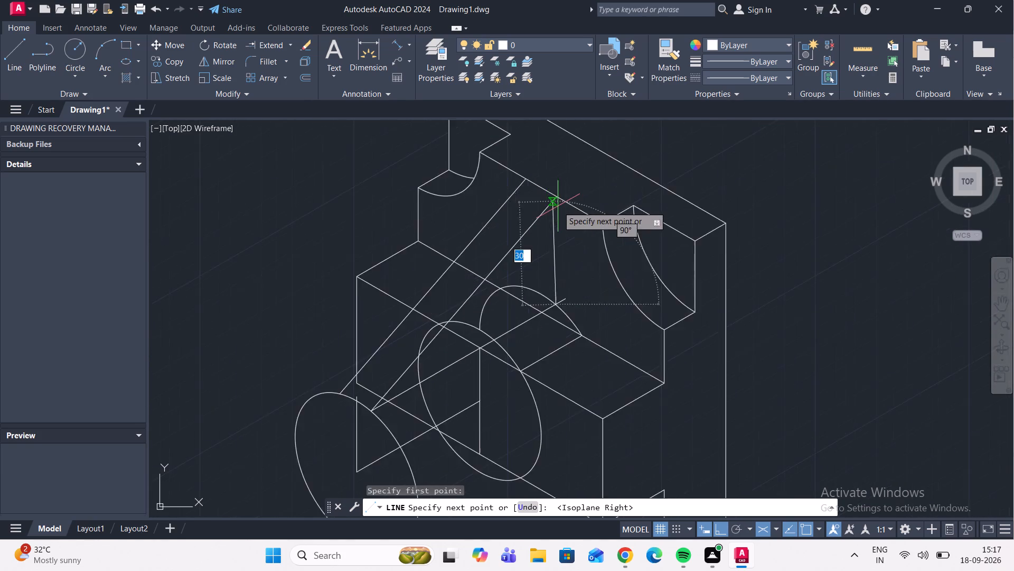
scroll(558, 206, "up", 2)
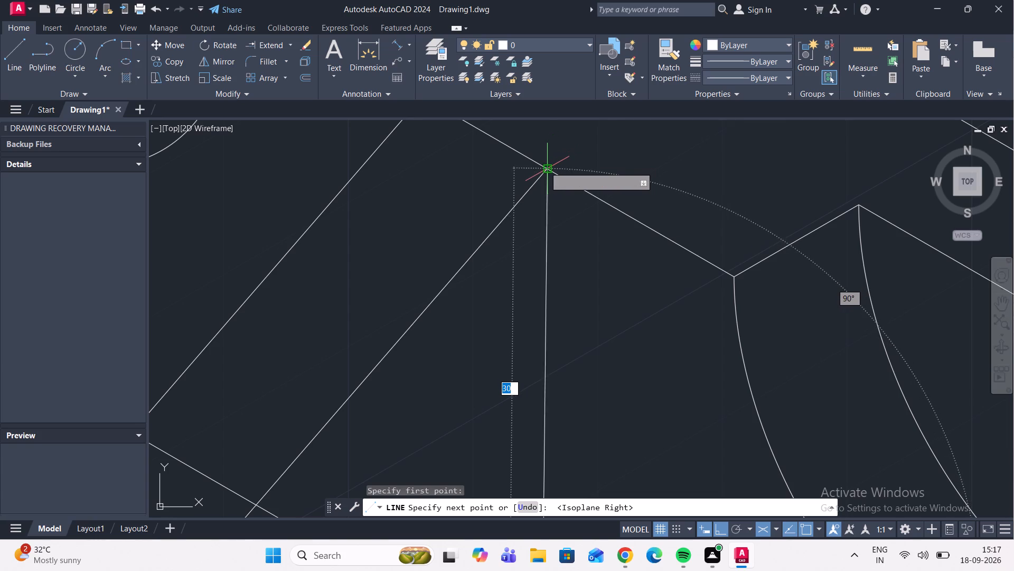
scroll(544, 167, "up", 4)
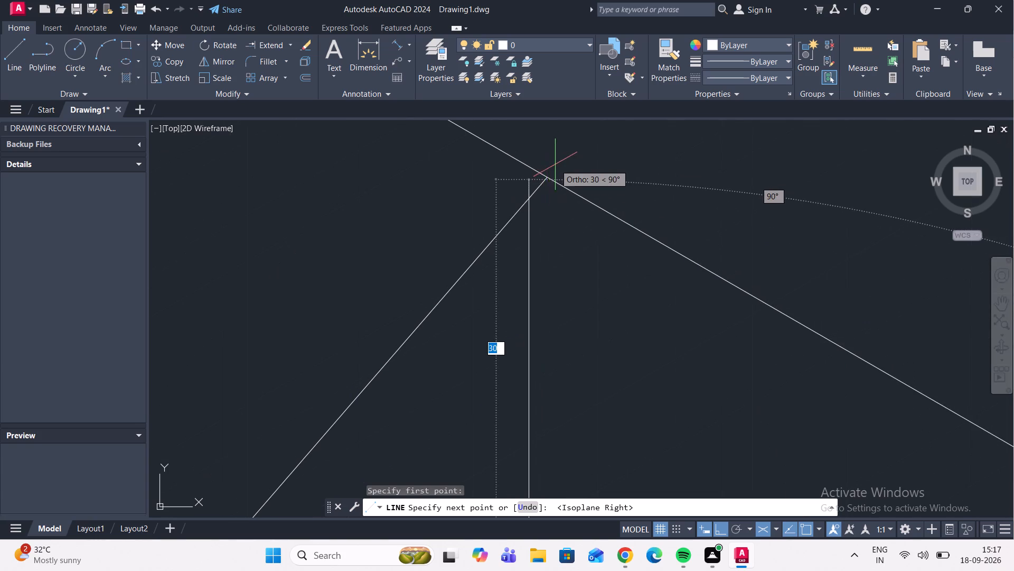
scroll(510, 201, "down", 4)
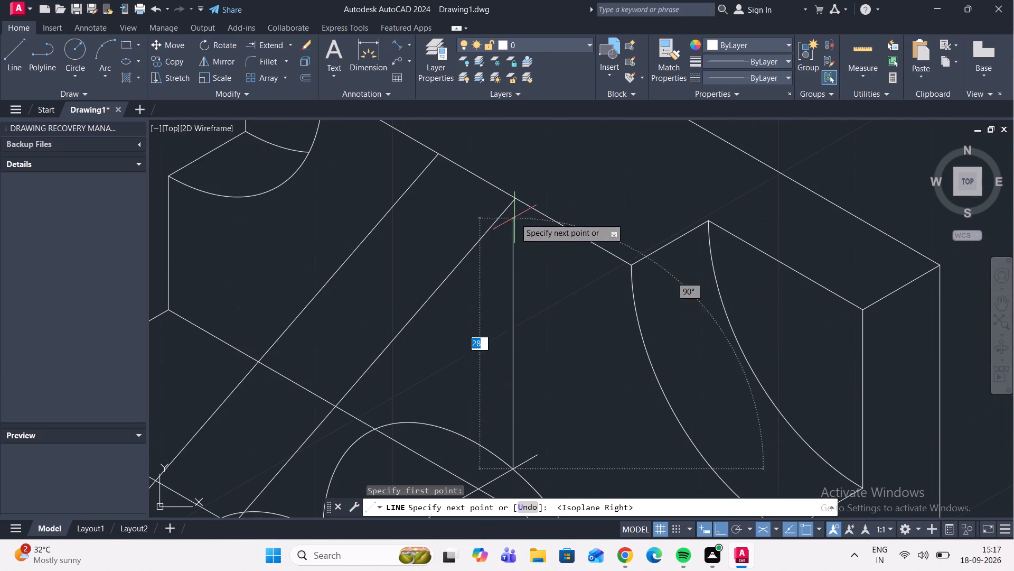
scroll(511, 245, "down", 2)
double_click(510, 279)
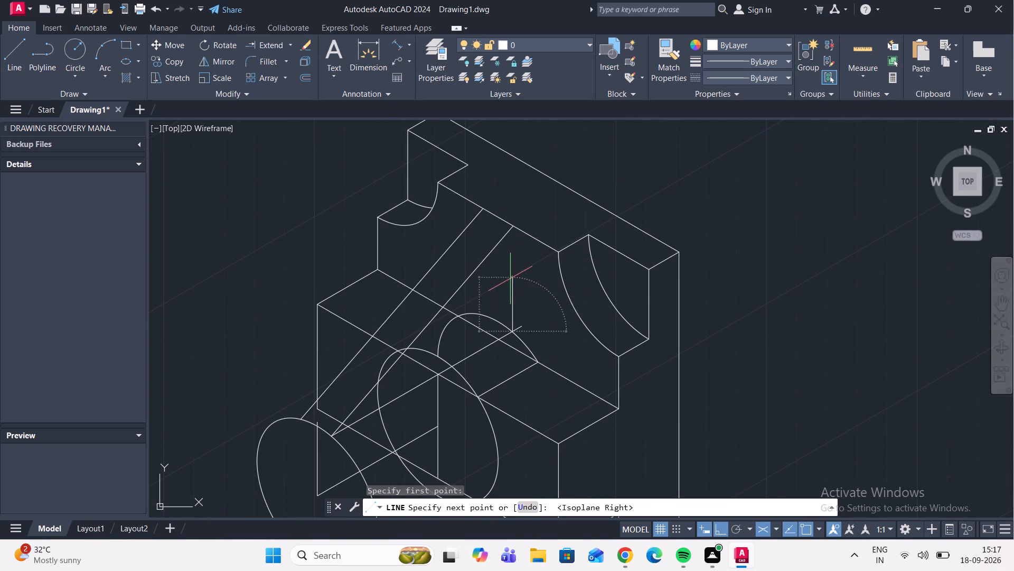
key("Escape")
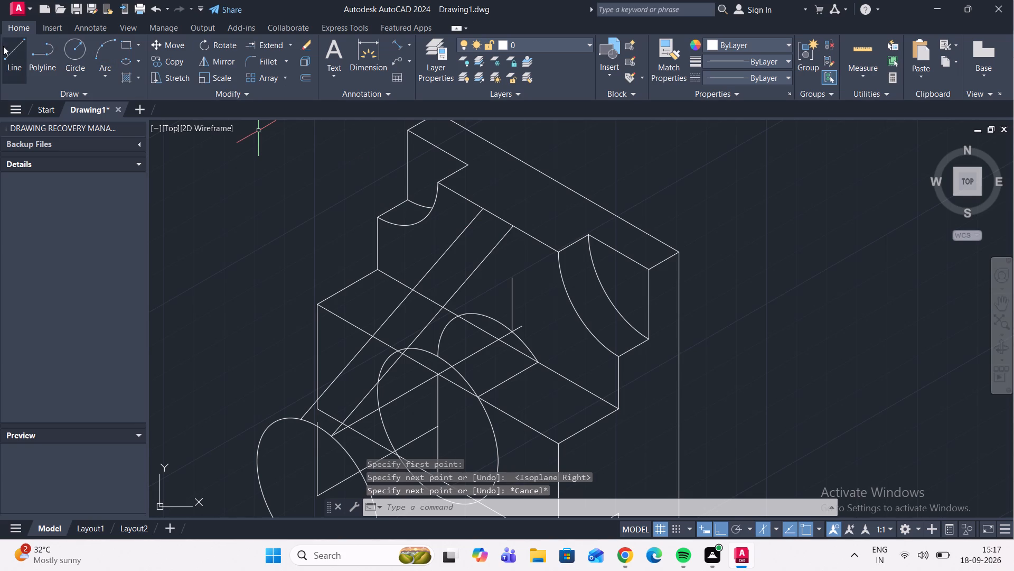
Draw a vertical line about 32 units down from the right slanted line's upper end, crossing the rear arc.
left_click(22, 59)
scroll(517, 228, "up", 4)
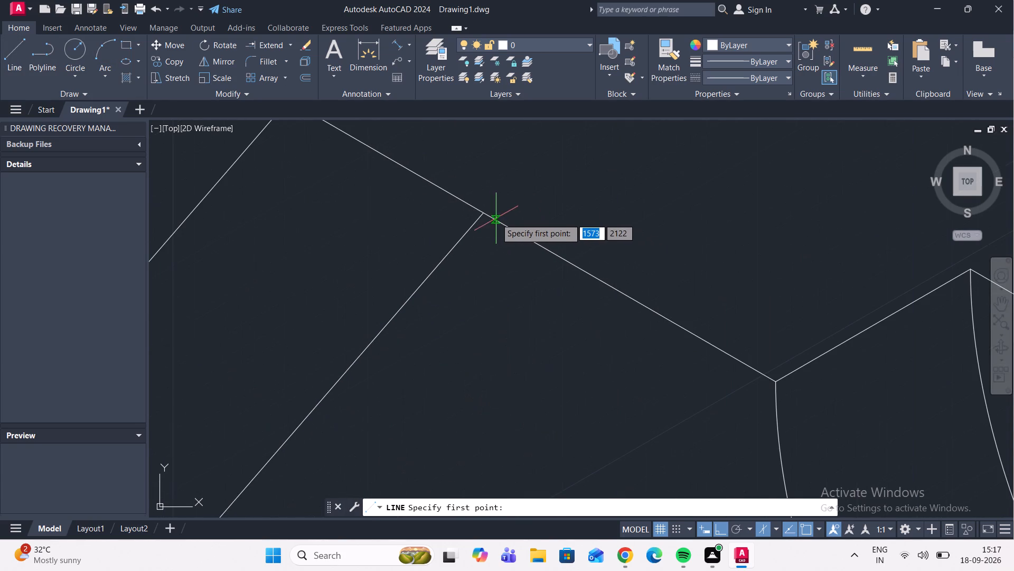
left_click(484, 215)
scroll(485, 178, "down", 5)
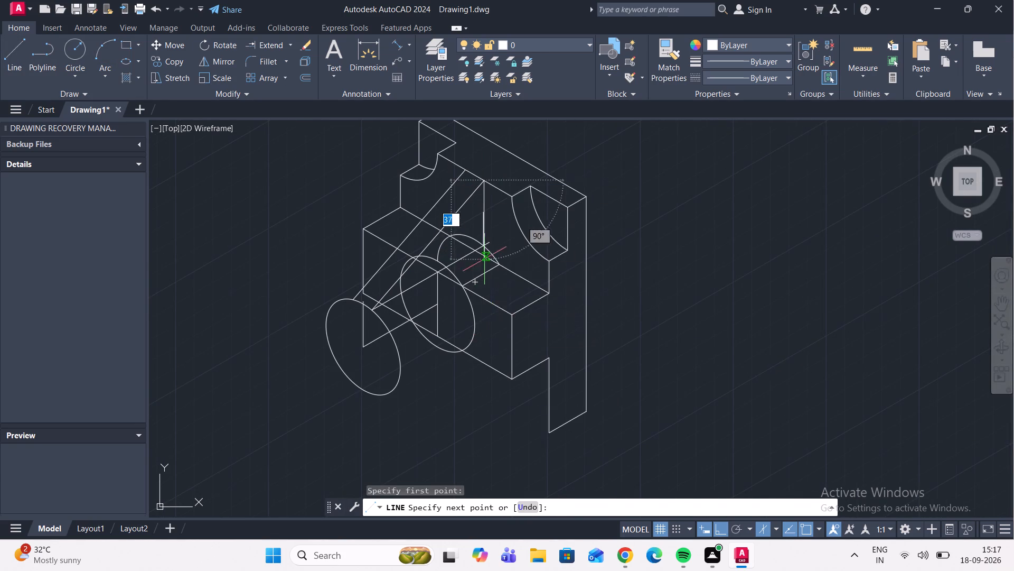
scroll(482, 254, "up", 5)
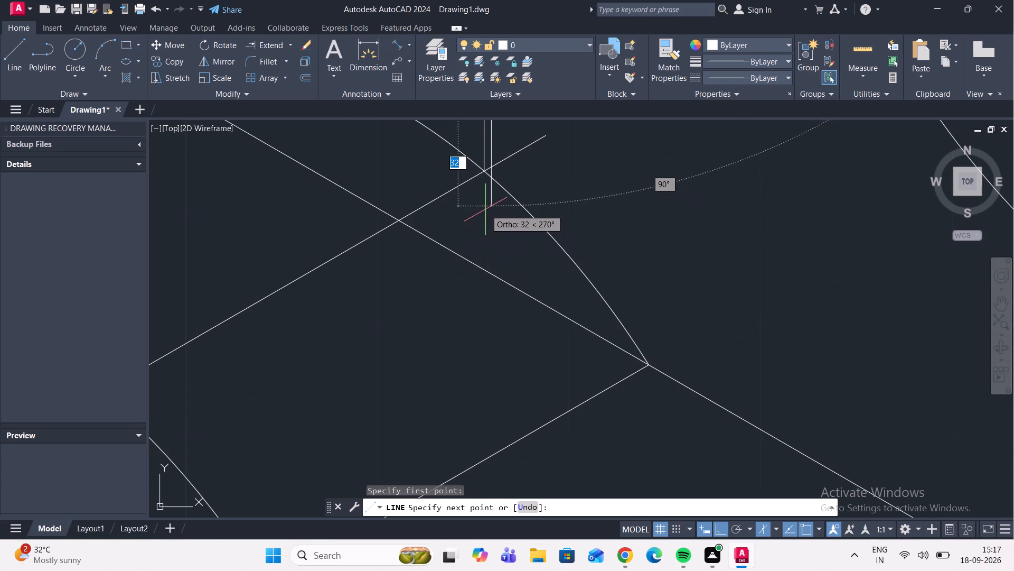
left_click(485, 207)
key("Escape")
scroll(502, 187, "down", 3)
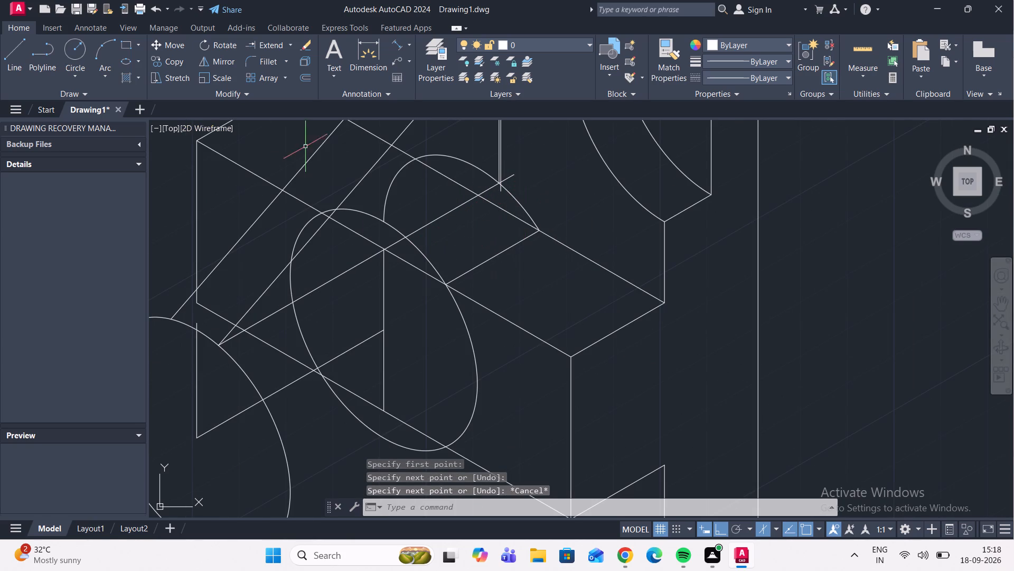
Draw a line about 63 units long at 210° from where the longer vertical crosses the rear arc, past the outer isocircle.
scroll(504, 186, "up", 2)
left_click(9, 55)
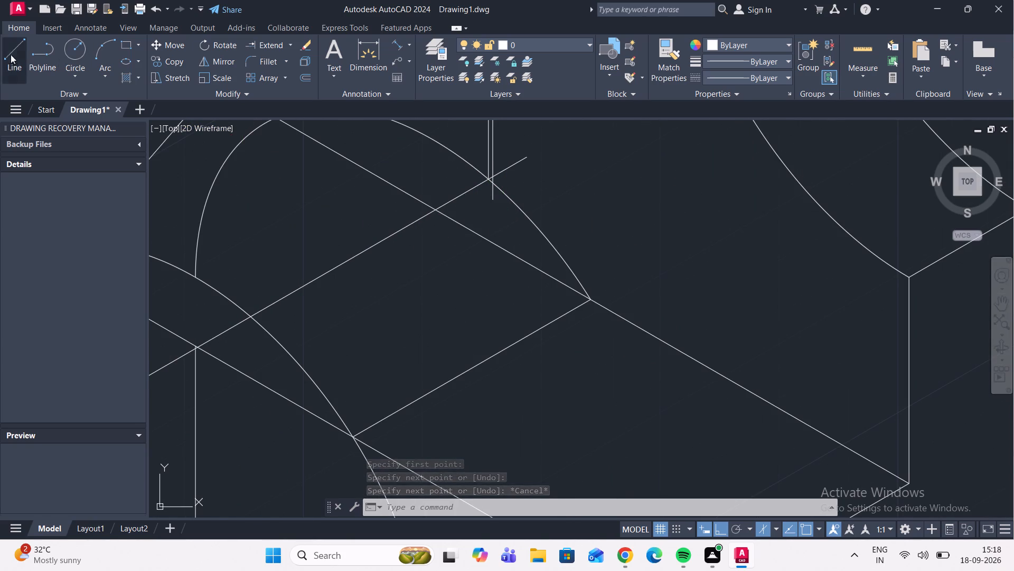
scroll(497, 188, "up", 4)
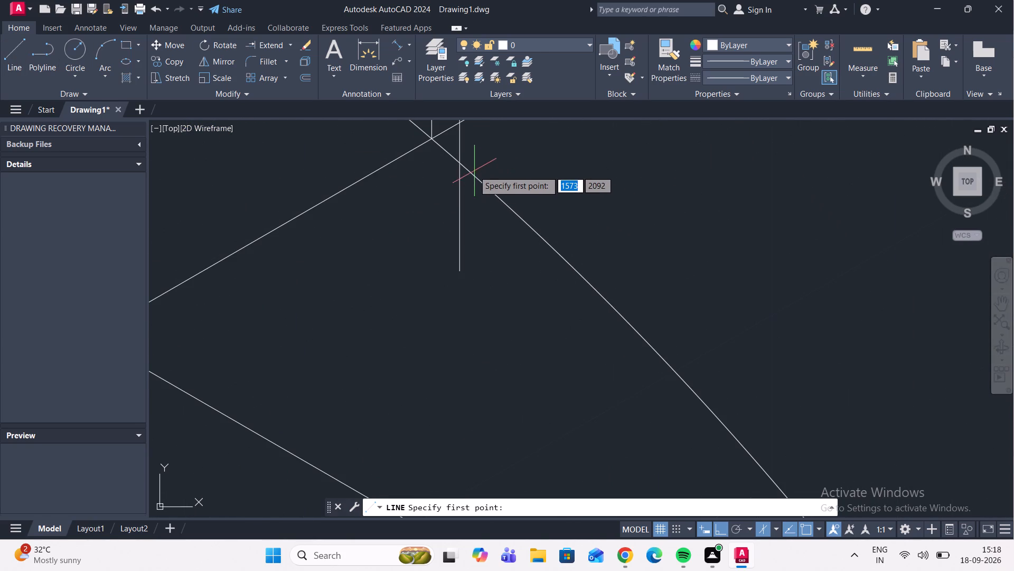
left_click(458, 165)
scroll(302, 236, "down", 5)
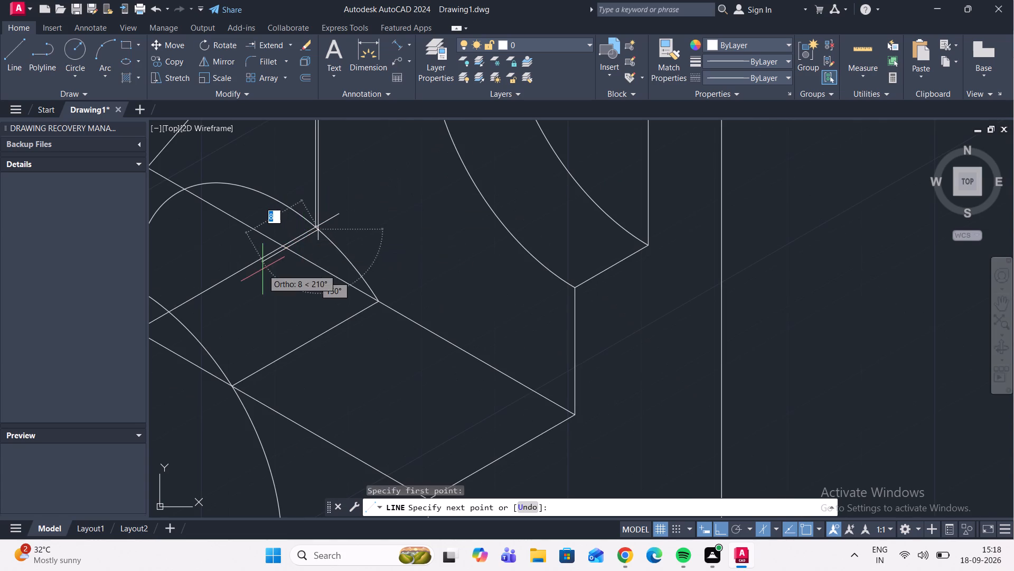
middle_click_drag(262, 269, 600, 255)
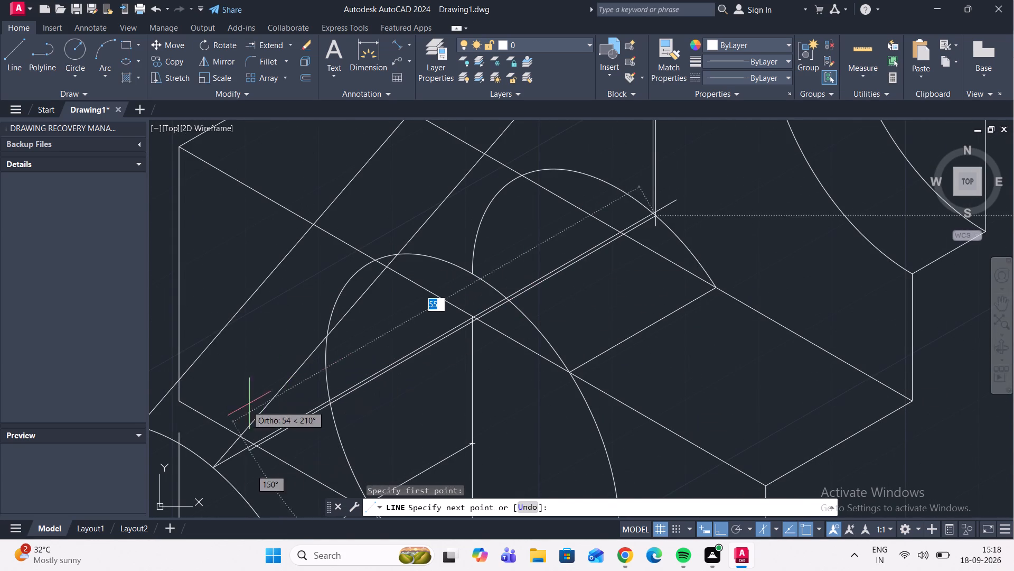
scroll(214, 464, "up", 4)
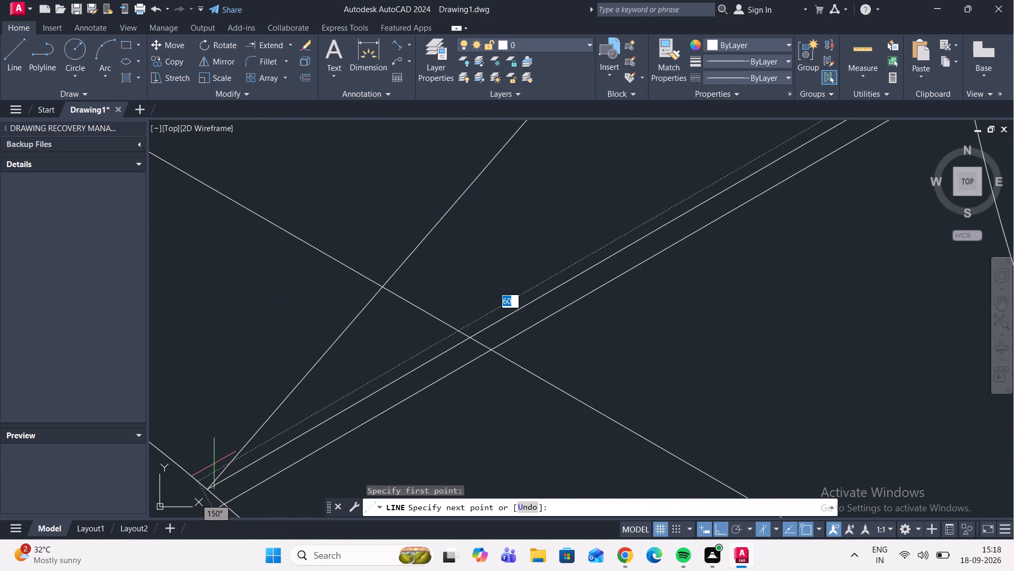
scroll(234, 390, "down", 4)
scroll(246, 398, "up", 2)
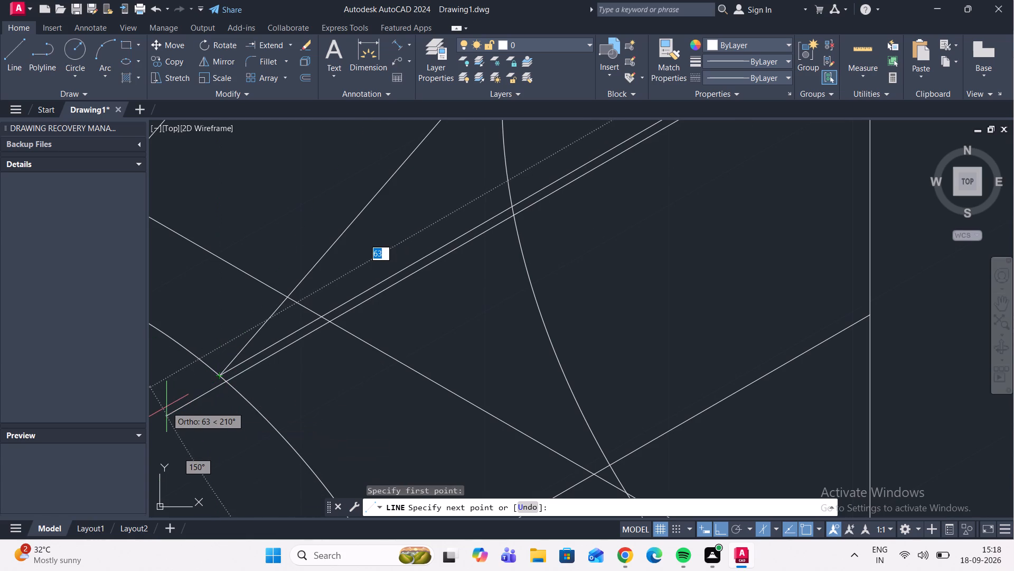
left_click(180, 403)
key("Escape")
Add an aligned dimension along the first 30° line, from the rear arc to the slanted line's lower end on the outer isocircle.
scroll(291, 329, "down", 1)
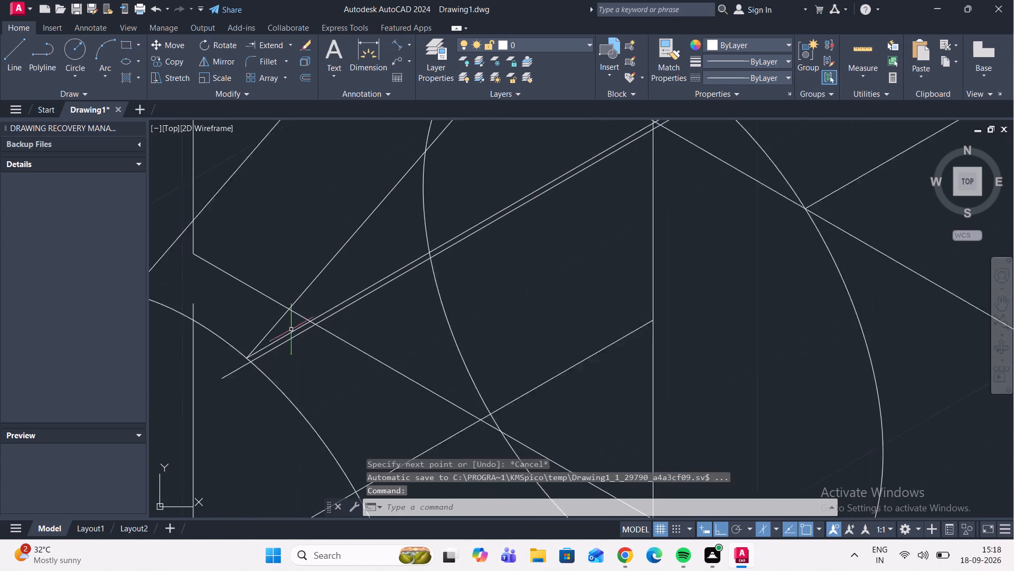
scroll(291, 329, "down", 2)
middle_click_drag(342, 276, 301, 298)
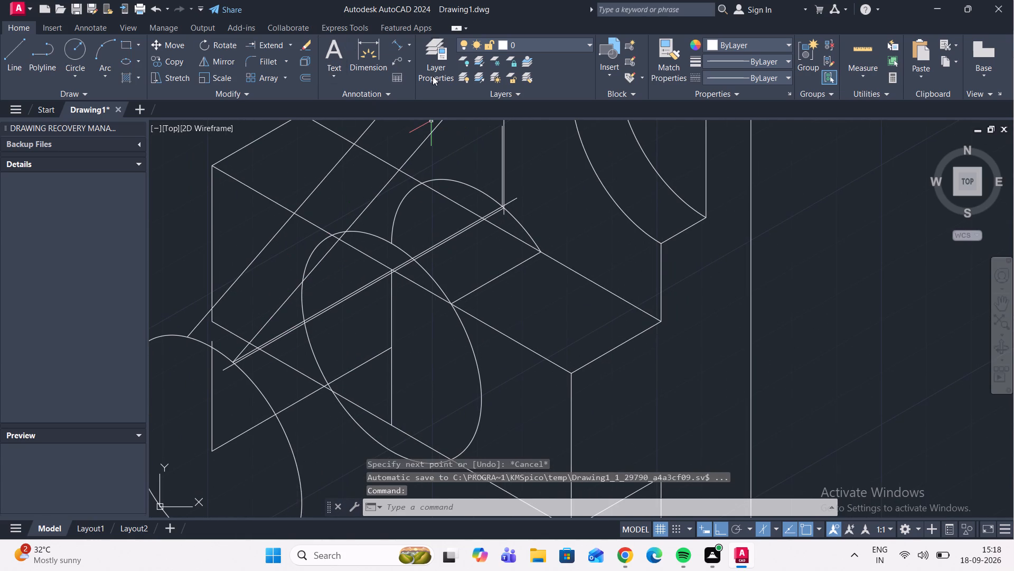
left_click(397, 47)
scroll(505, 210, "up", 5)
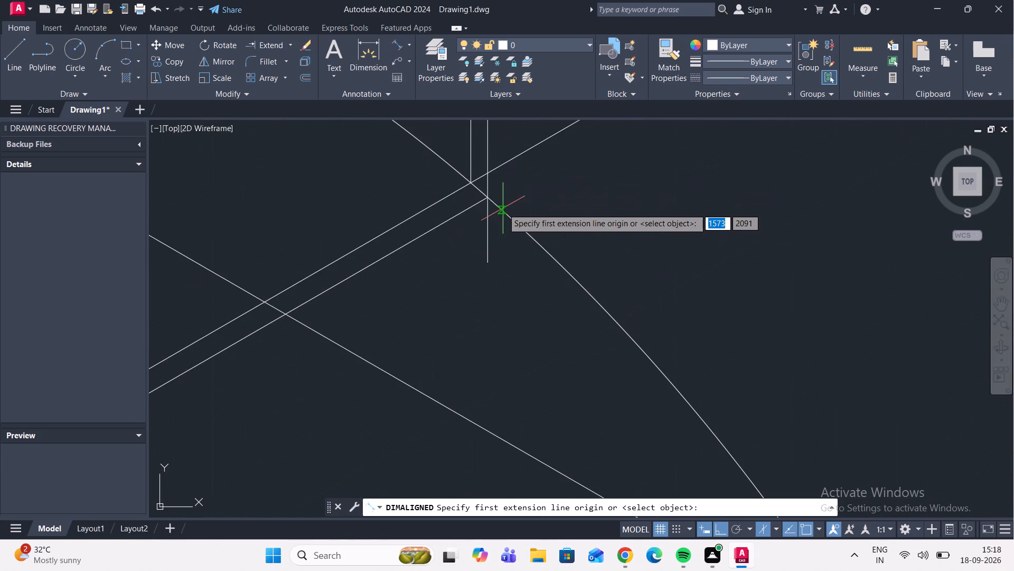
left_click(472, 180)
scroll(467, 108, "down", 4)
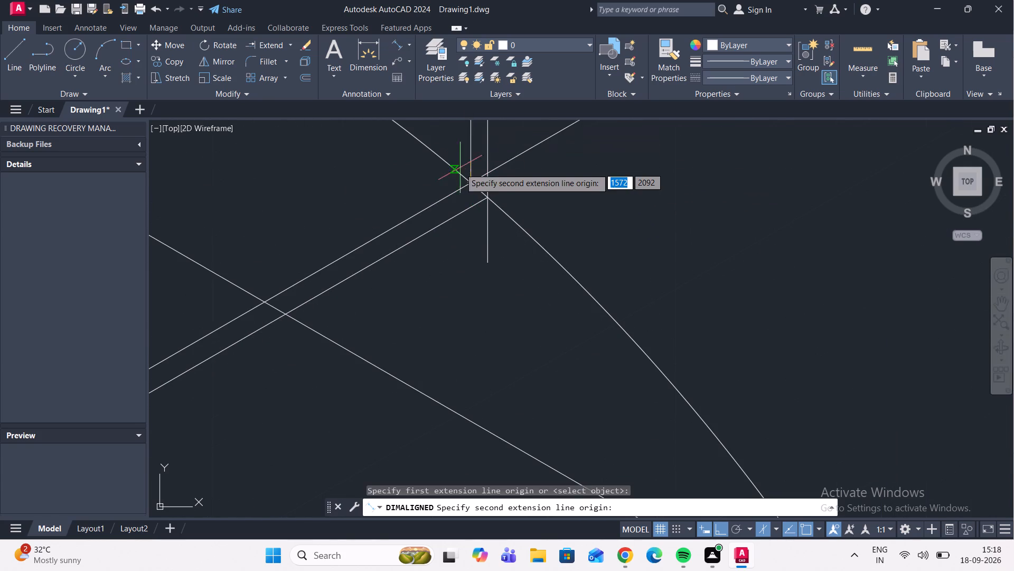
scroll(463, 180, "down", 4)
scroll(354, 245, "down", 1)
middle_click_drag(359, 244, 614, 211)
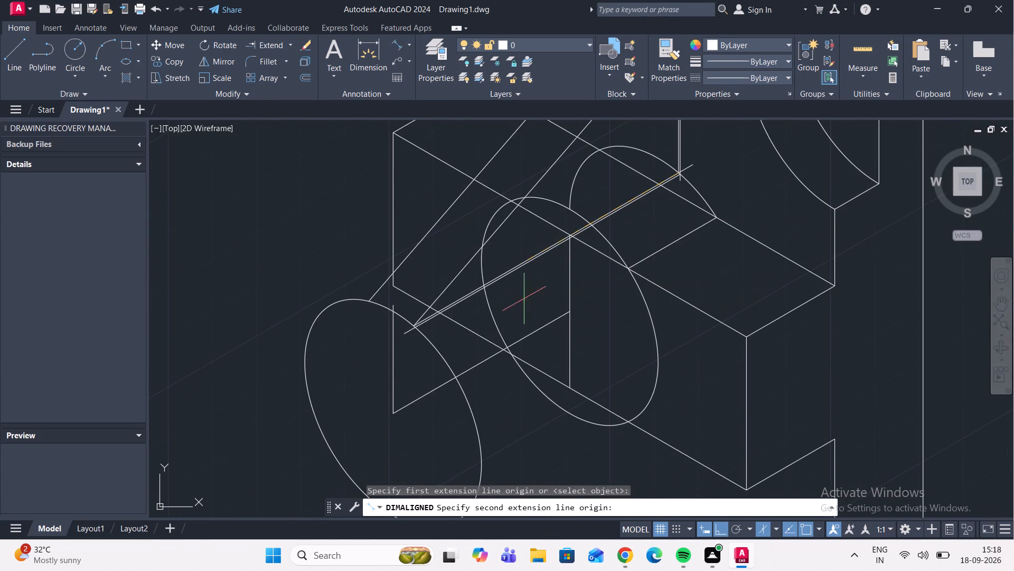
scroll(425, 318, "up", 4)
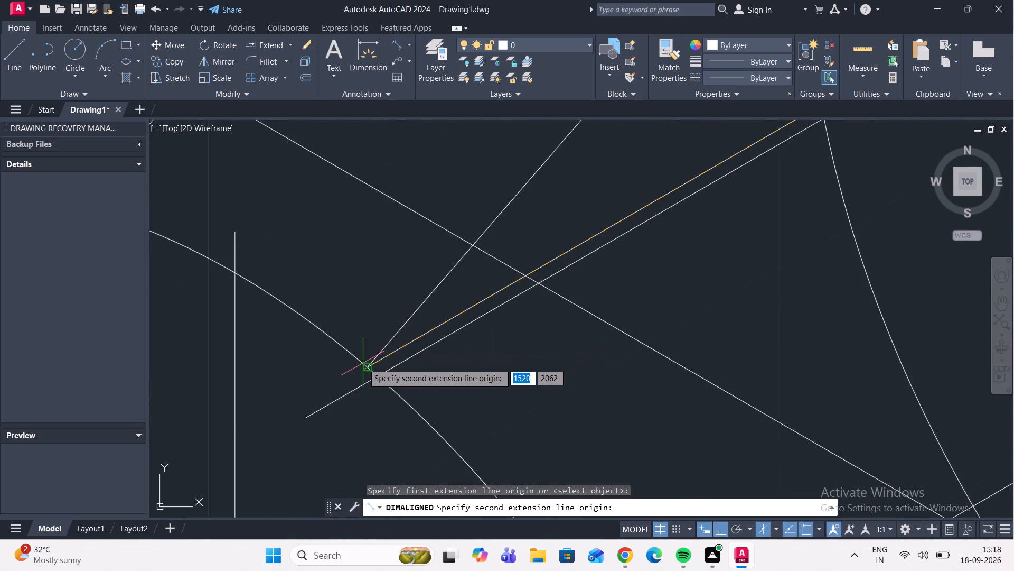
left_click(366, 366)
scroll(354, 312, "down", 5)
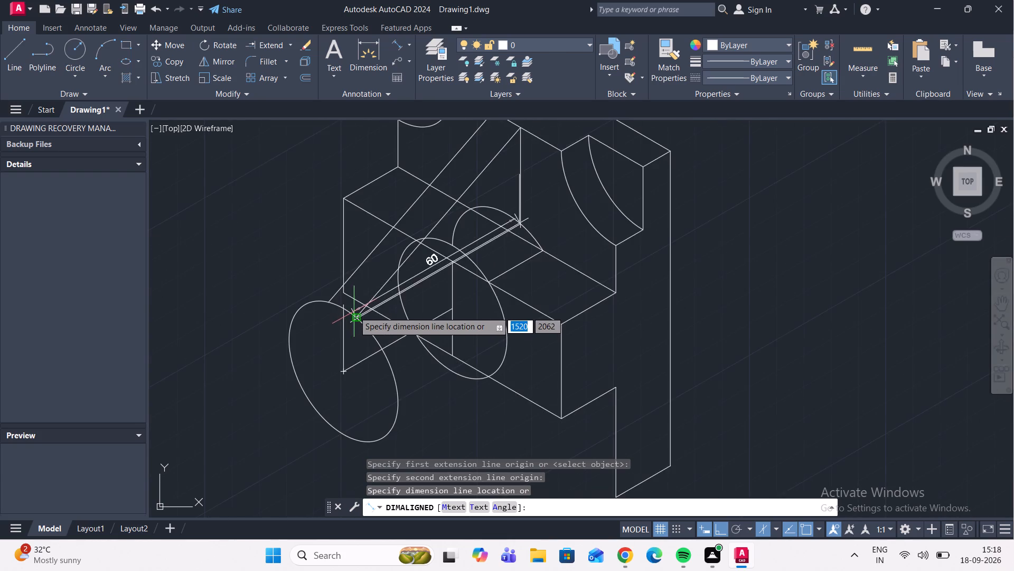
left_click(365, 297)
scroll(444, 297, "up", 3)
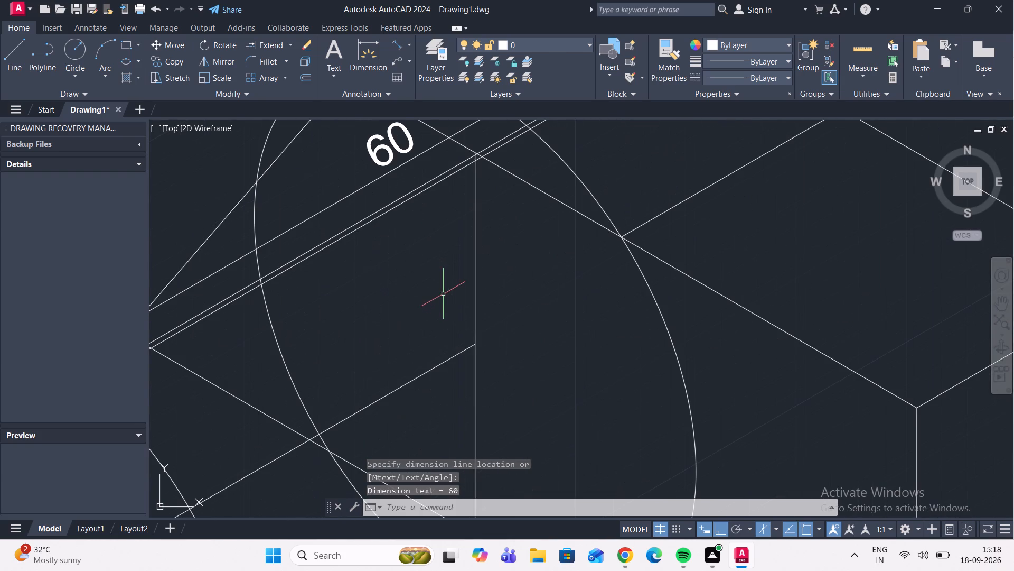
Measure along the newer 210° line from its rear arc crossing to the outer isocircle using a temporary aligned dimension.
left_click(399, 49)
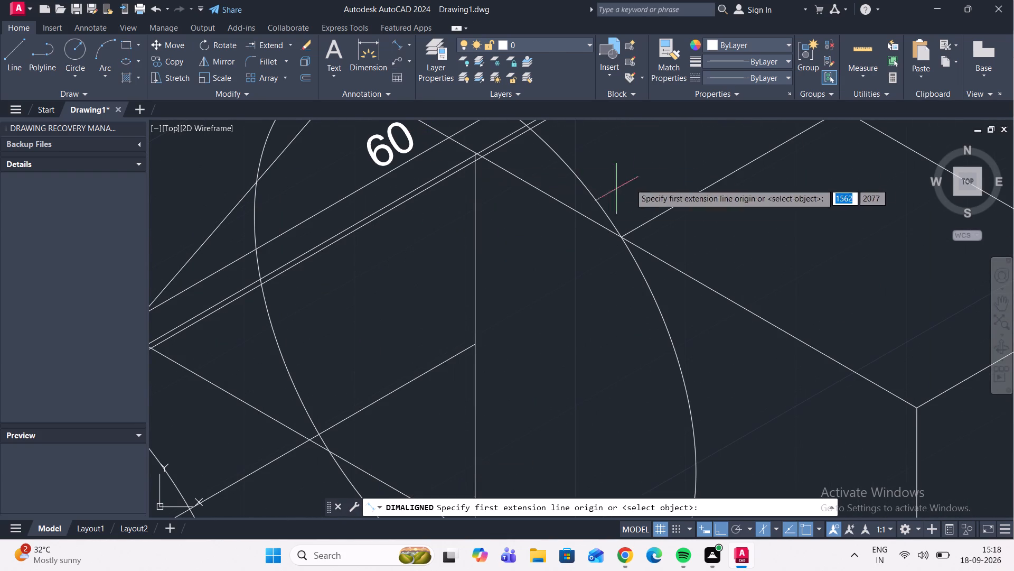
middle_click_drag(619, 207, 532, 313)
middle_click_drag(624, 187, 598, 298)
scroll(633, 224, "up", 4)
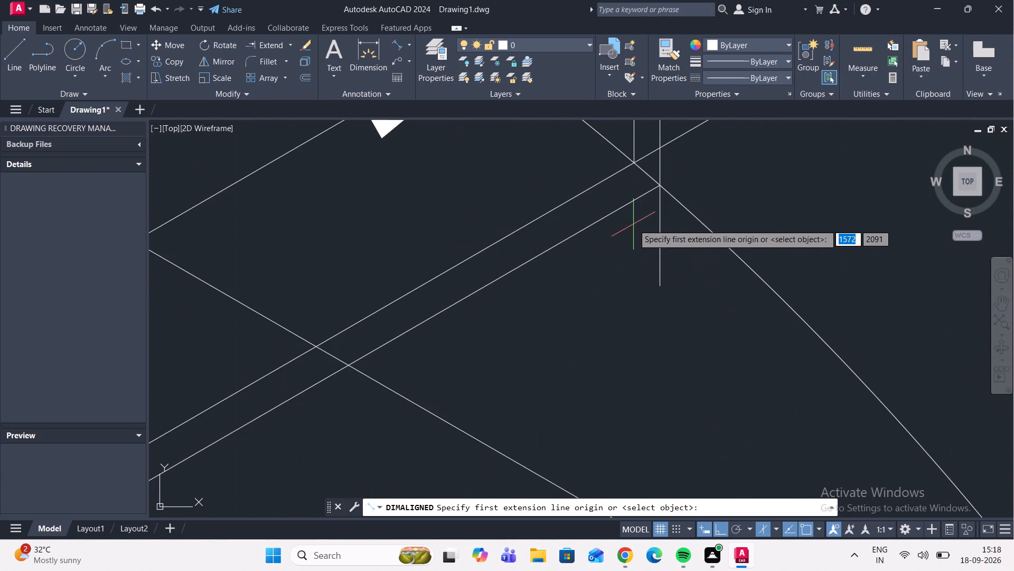
left_click(660, 184)
scroll(438, 354, "down", 3)
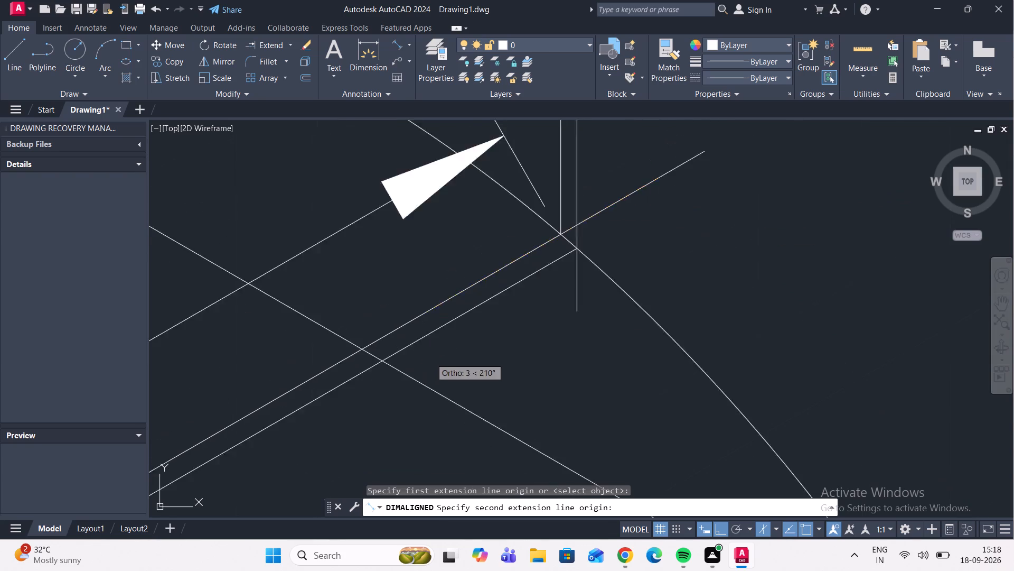
scroll(446, 351, "down", 2)
middle_click_drag(379, 416, 753, 367)
middle_click_drag(734, 306, 859, 200)
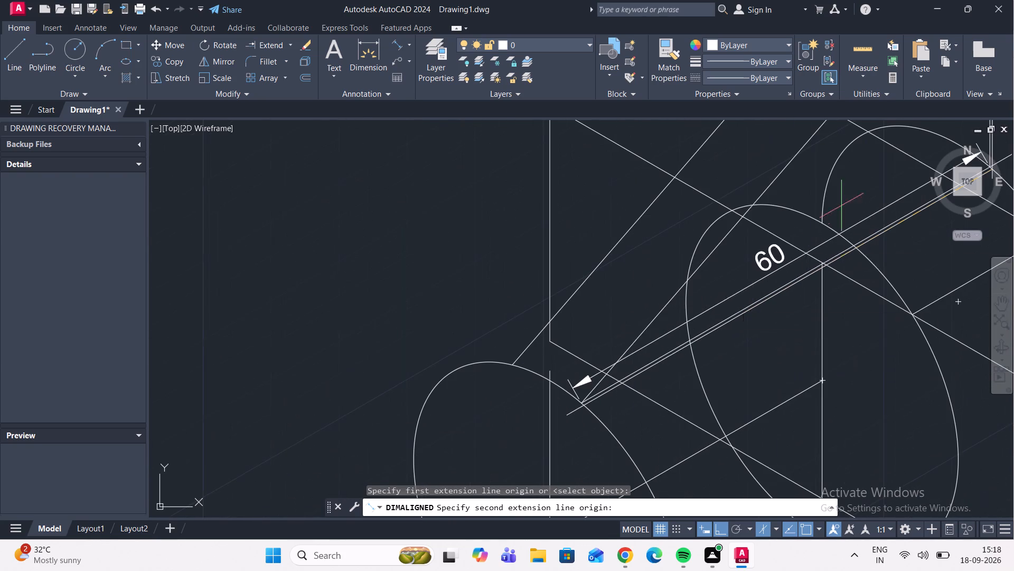
scroll(588, 402, "up", 4)
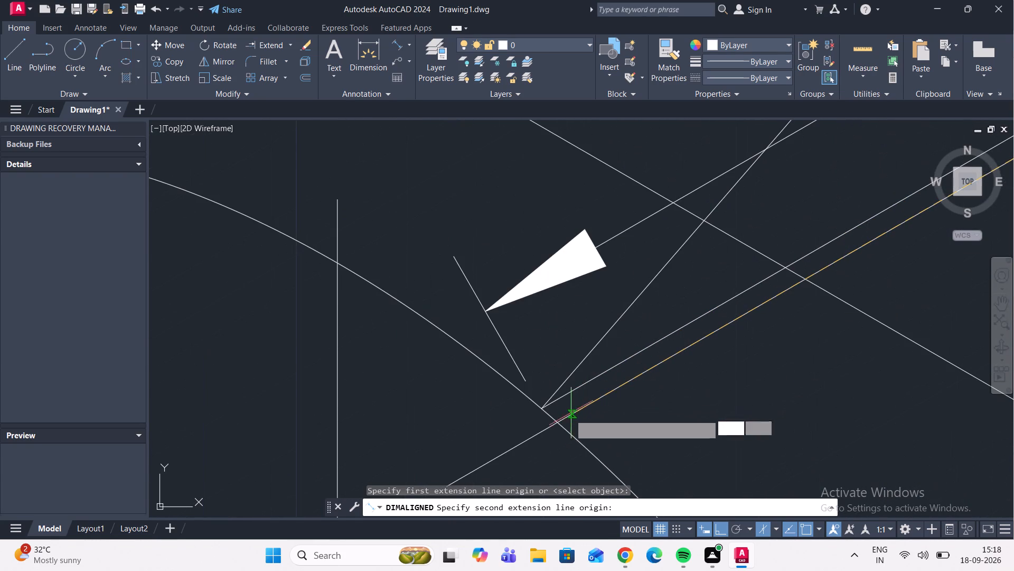
left_click(556, 421)
scroll(540, 359, "down", 5)
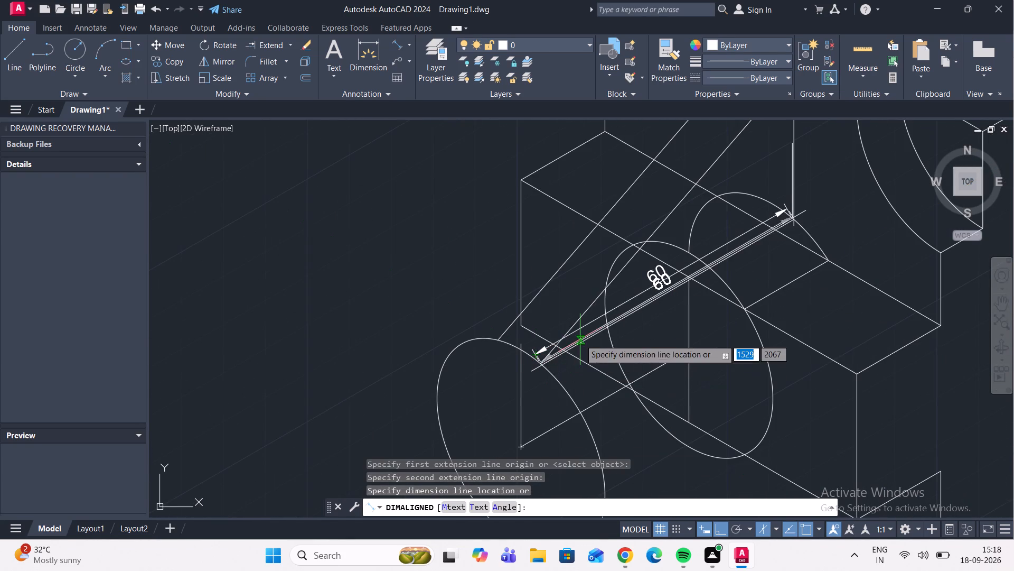
key("Escape")
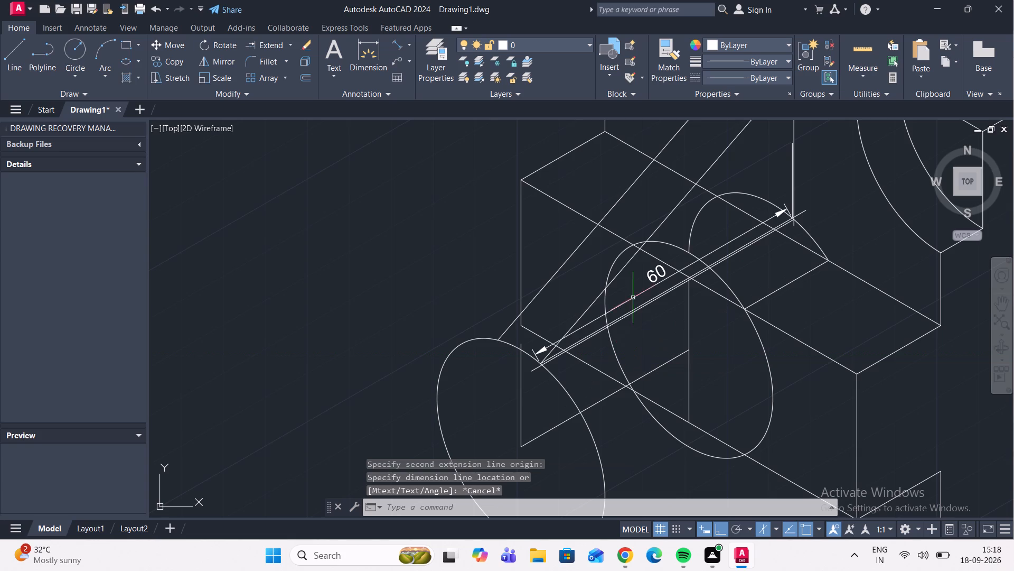
Measure between the lower ends of the two slanted rib lines on the outer isocircle using a temporary aligned dimension.
scroll(602, 343, "up", 3)
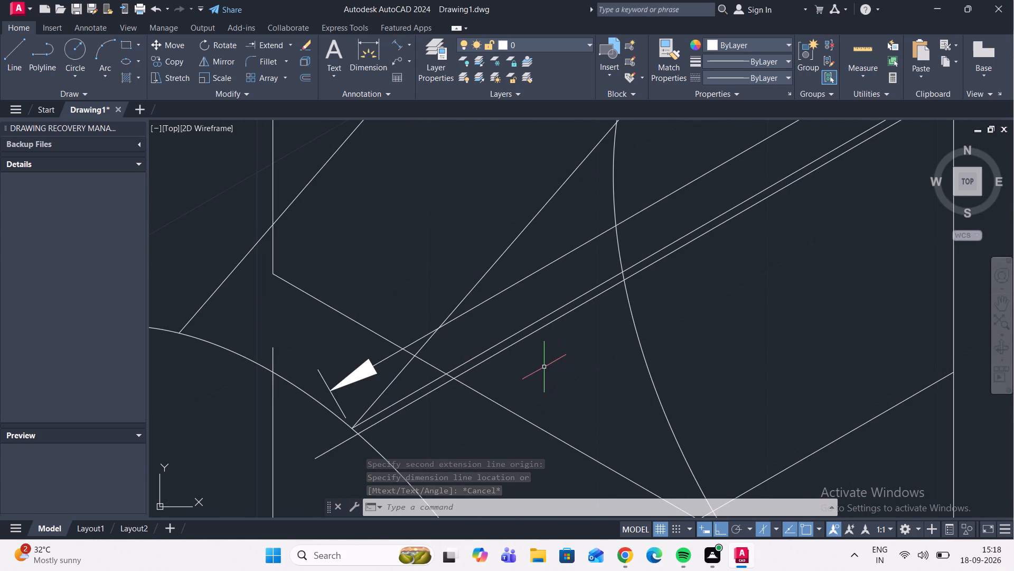
middle_click_drag(556, 371, 546, 386)
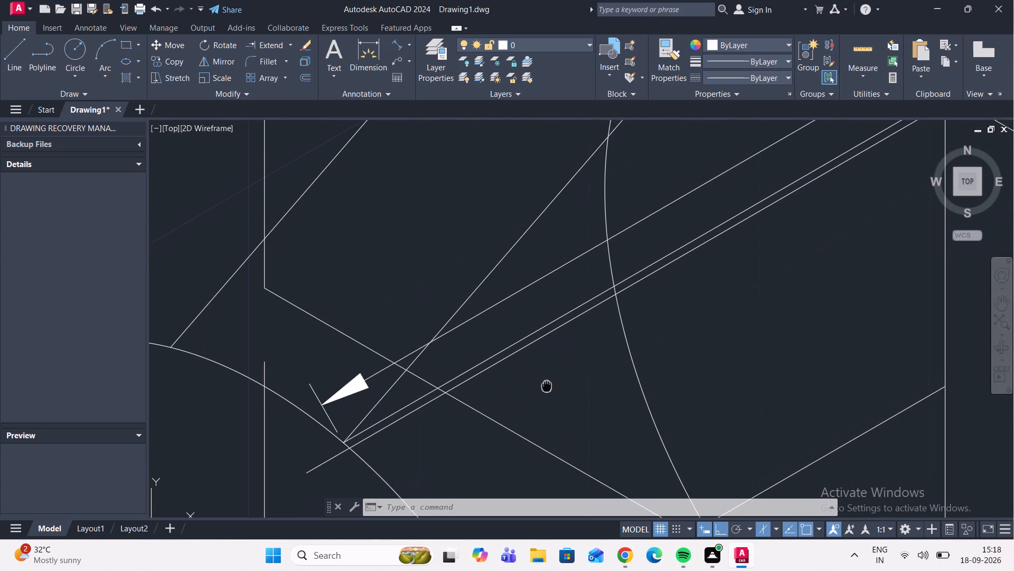
middle_click_drag(546, 386, 546, 387)
middle_click_drag(444, 393, 603, 390)
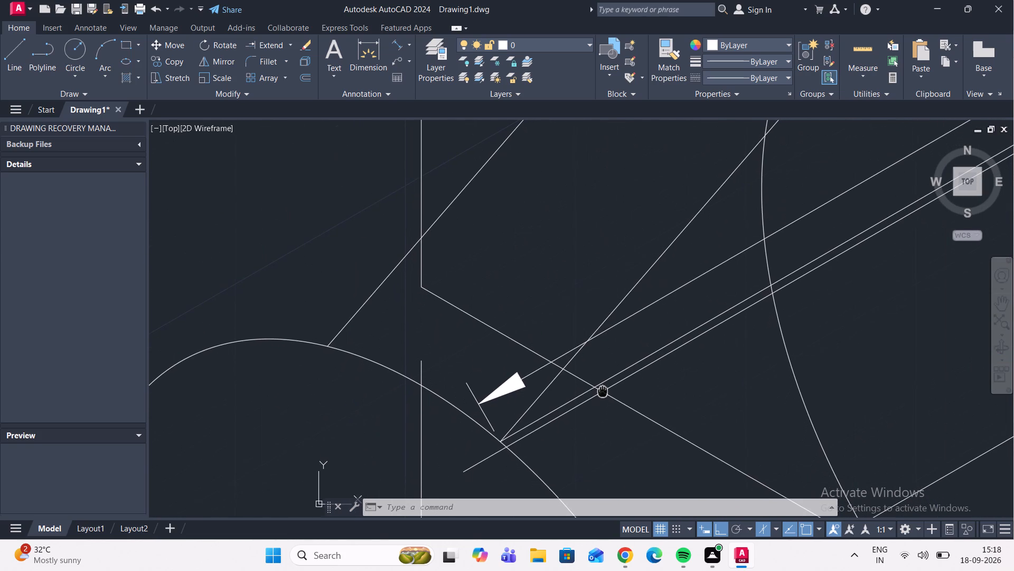
left_click(399, 46)
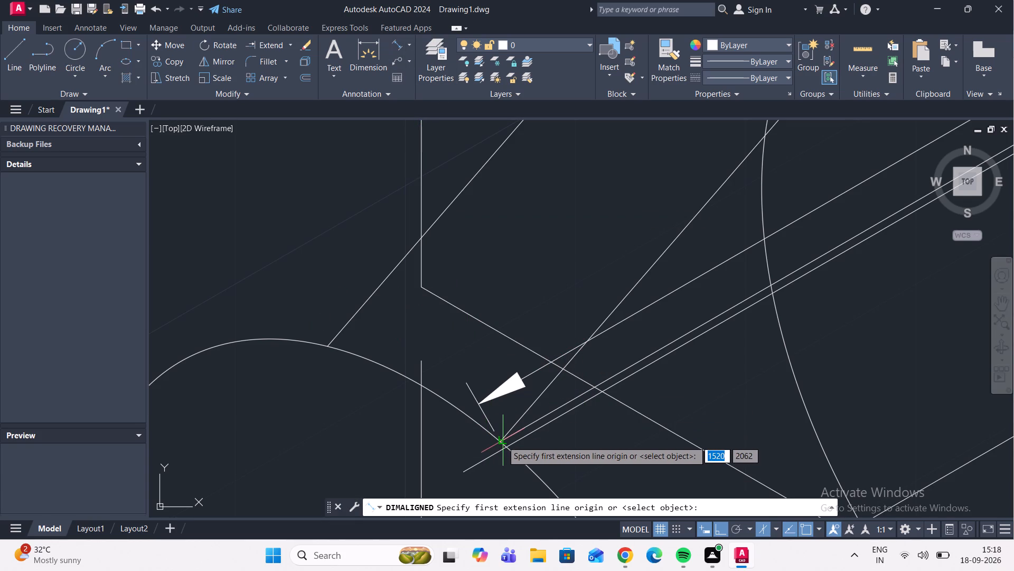
scroll(498, 440, "up", 3)
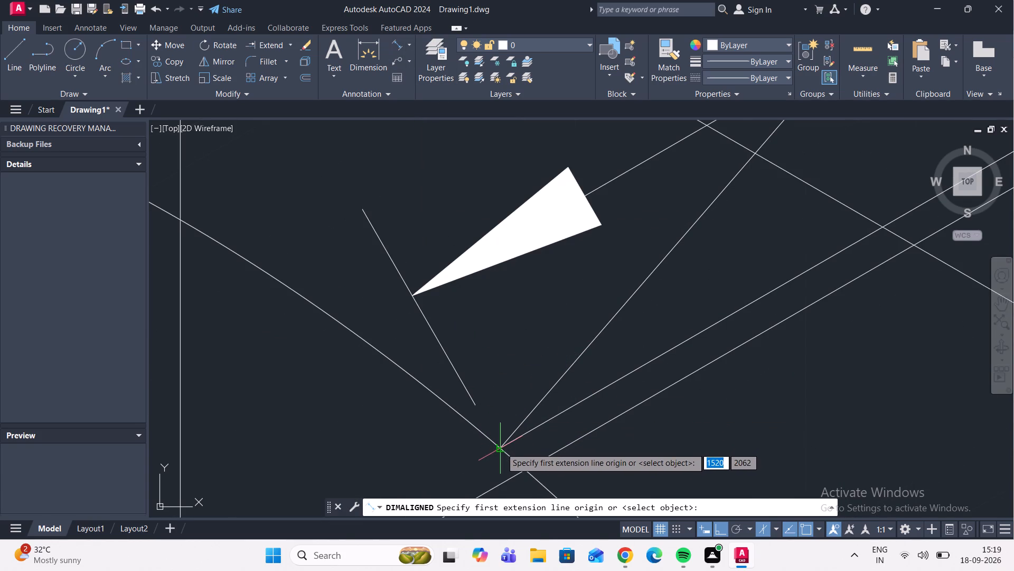
left_click(501, 448)
scroll(365, 330, "down", 3)
left_click(227, 265)
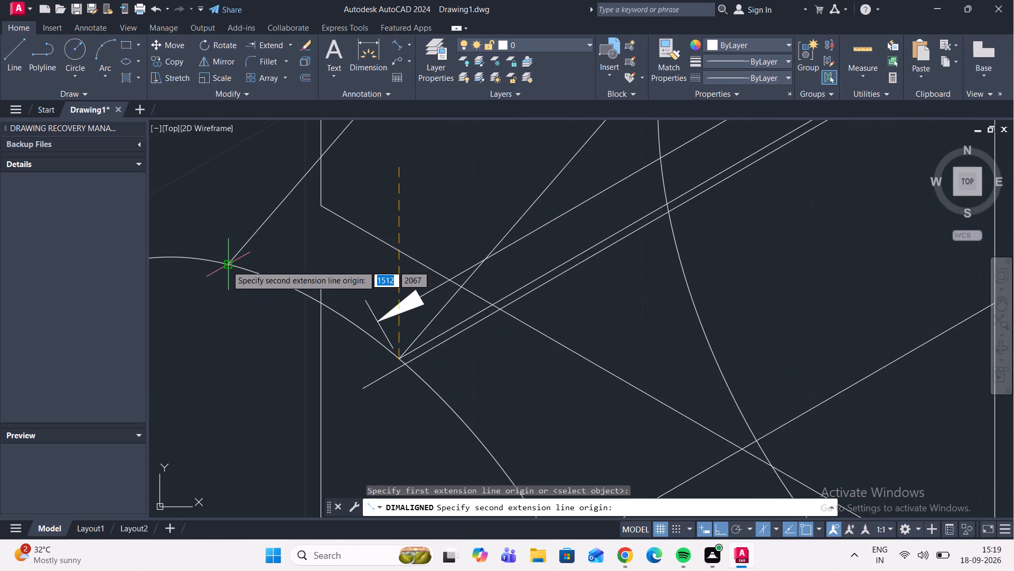
key("Escape")
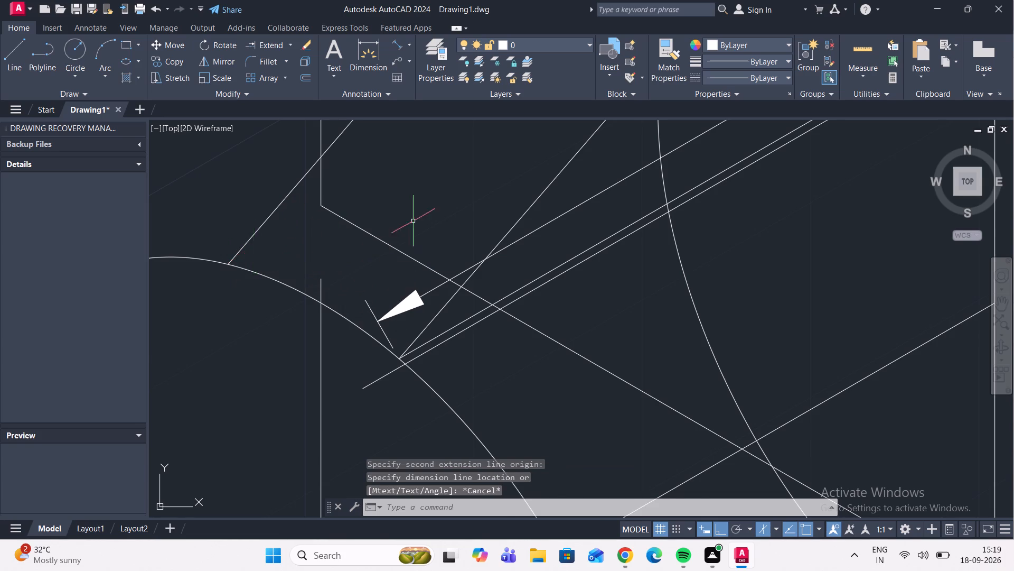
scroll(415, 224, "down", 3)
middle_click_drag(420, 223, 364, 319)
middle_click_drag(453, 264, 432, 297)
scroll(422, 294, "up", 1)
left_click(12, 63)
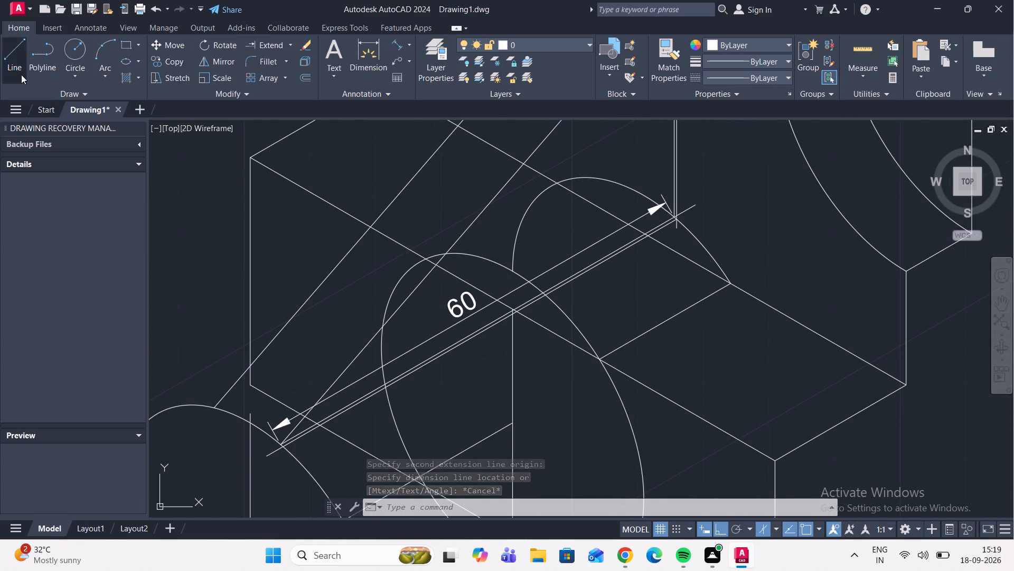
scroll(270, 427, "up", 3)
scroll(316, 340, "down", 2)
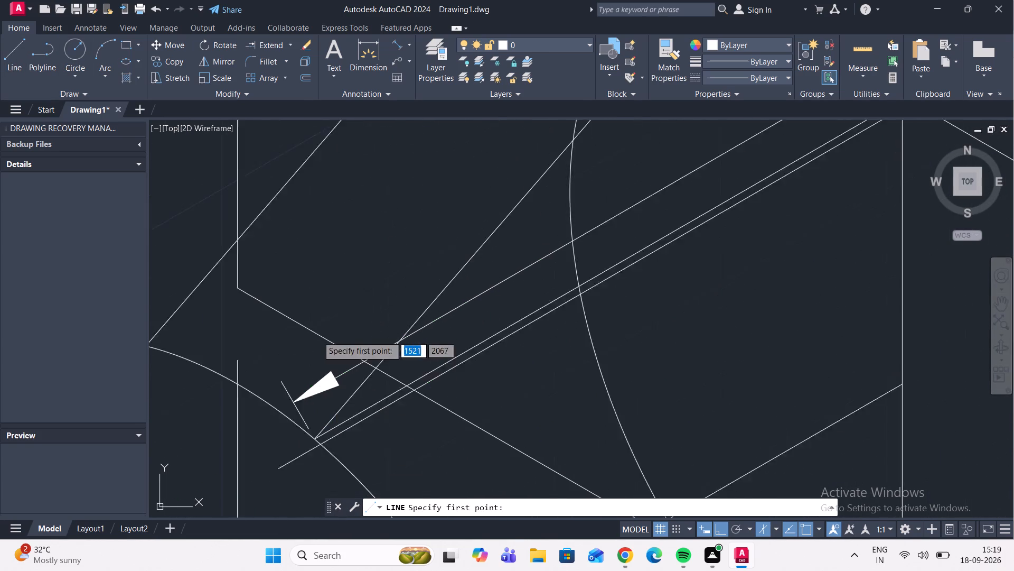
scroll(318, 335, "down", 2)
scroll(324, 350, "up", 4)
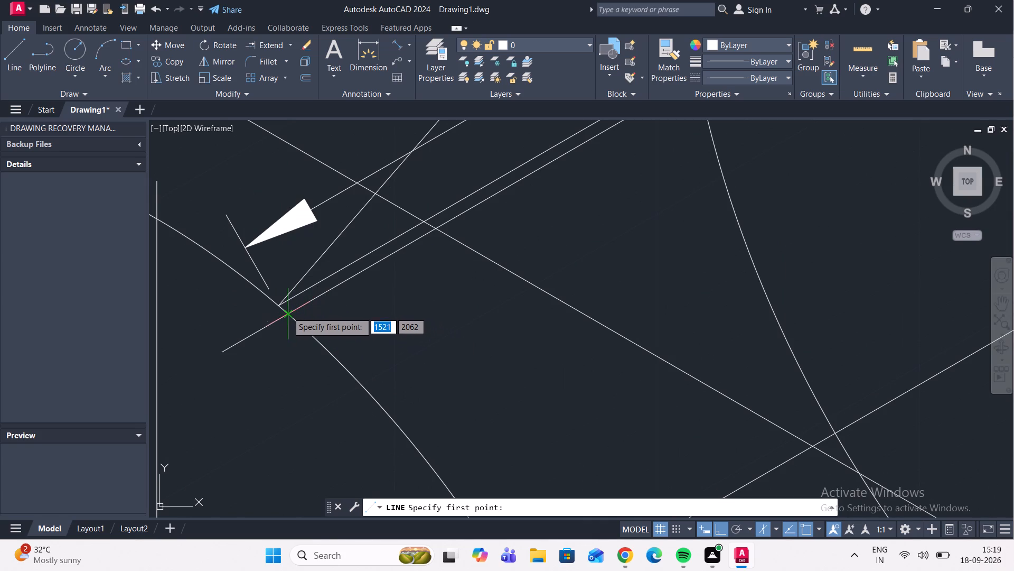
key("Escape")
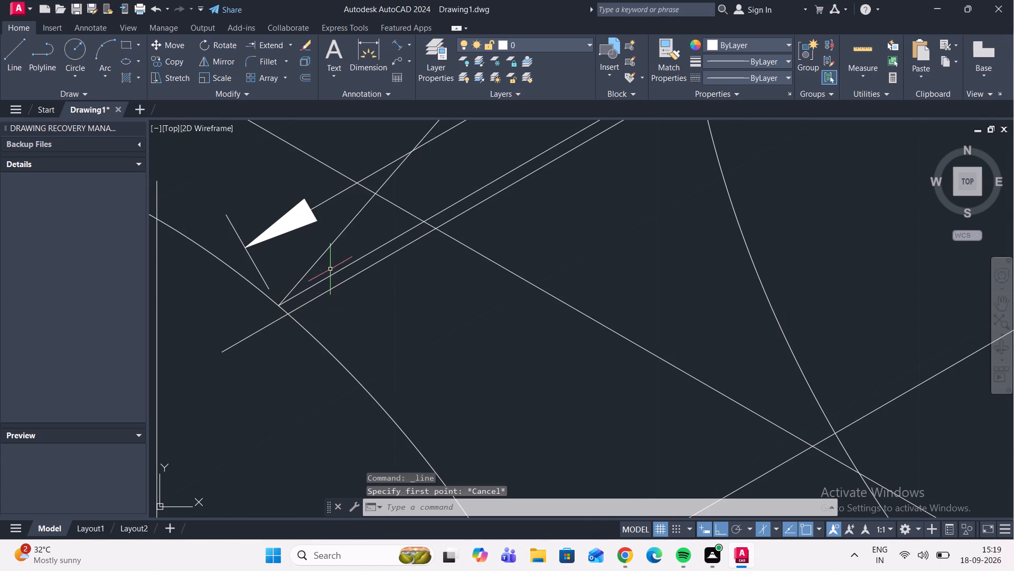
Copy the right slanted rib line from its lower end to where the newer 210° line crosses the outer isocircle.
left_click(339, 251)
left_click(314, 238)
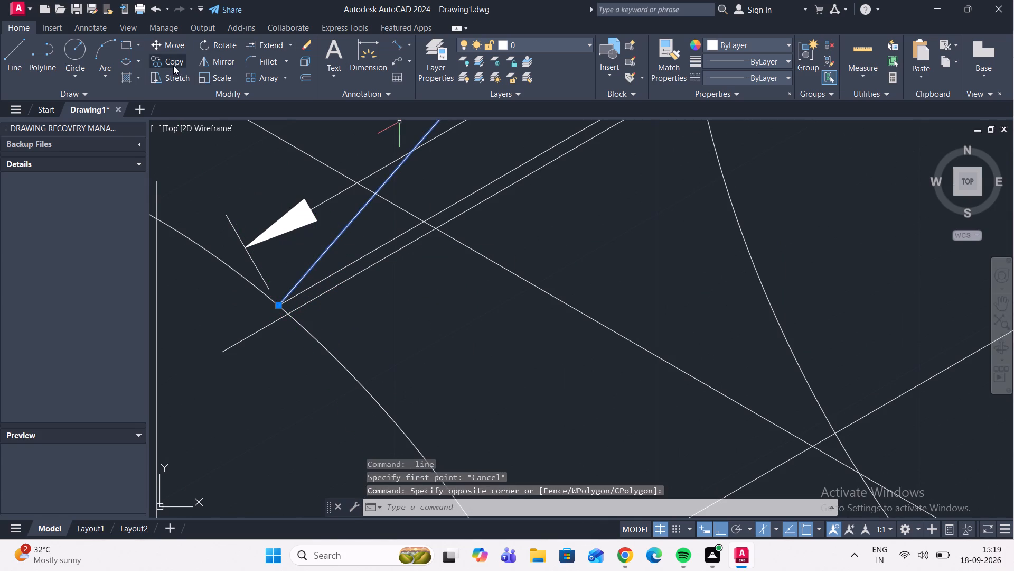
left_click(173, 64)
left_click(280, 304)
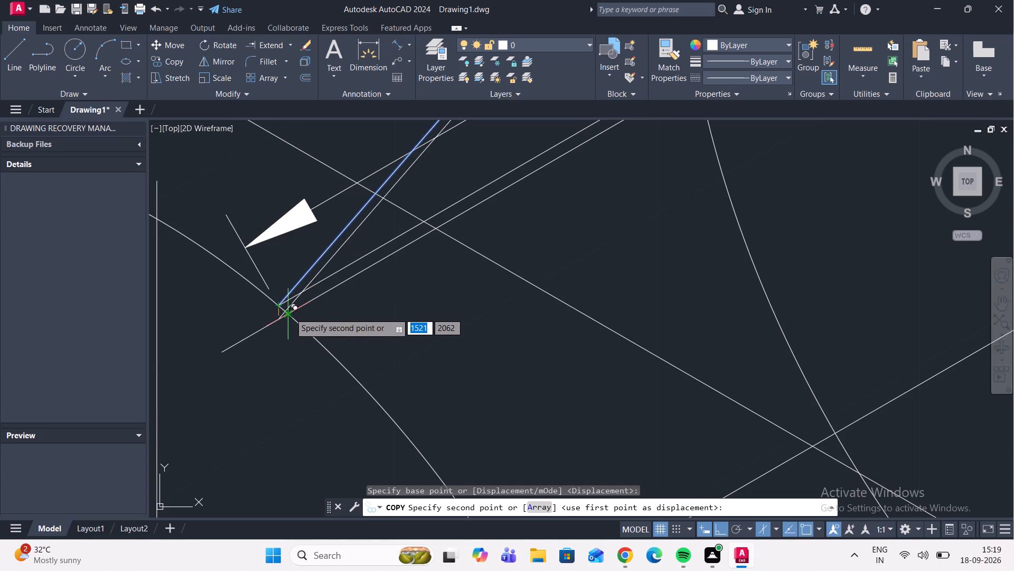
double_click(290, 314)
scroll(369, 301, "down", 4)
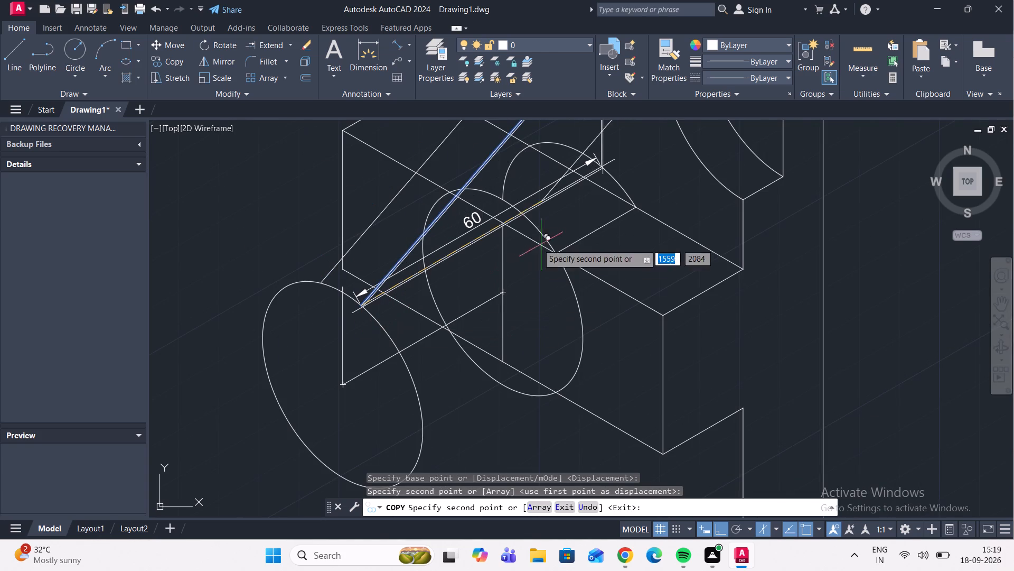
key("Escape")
Add an aligned dimension between the upper ends of the two original slanted rib lines, along the upright plate's edge.
scroll(496, 209, "down", 3)
middle_click_drag(511, 172, 522, 236)
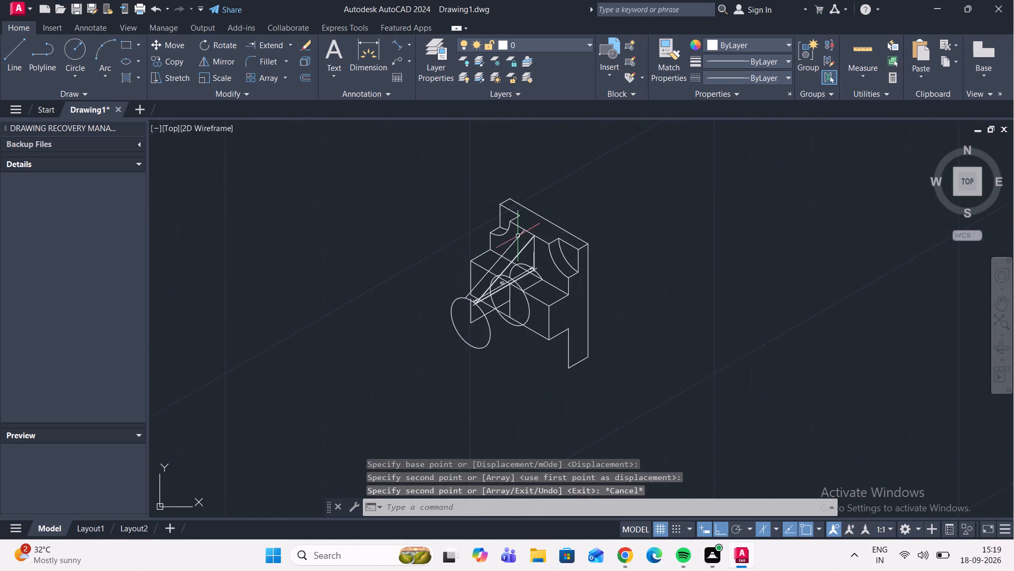
scroll(539, 226, "up", 8)
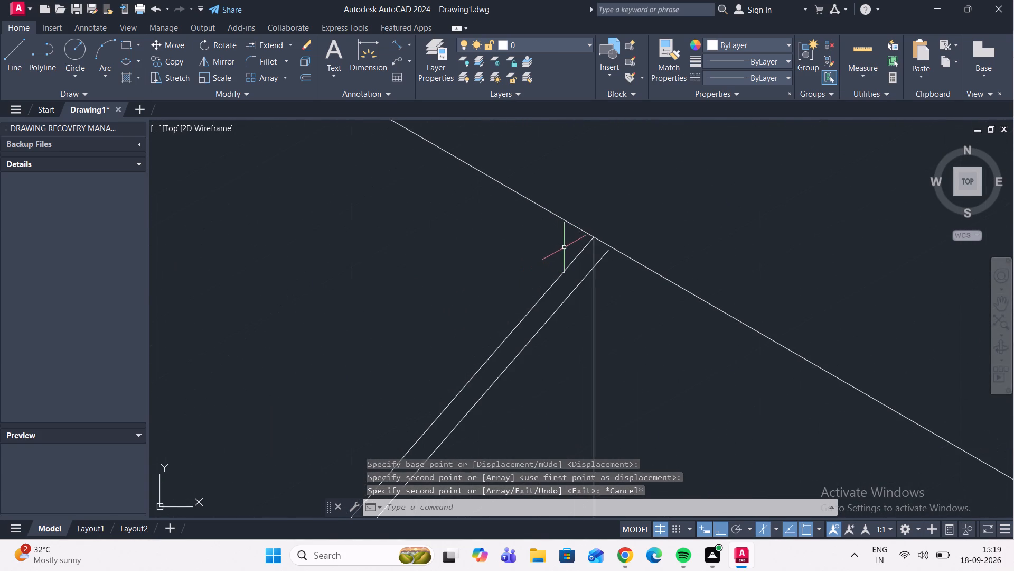
middle_click_drag(569, 252, 637, 398)
scroll(597, 285, "down", 2)
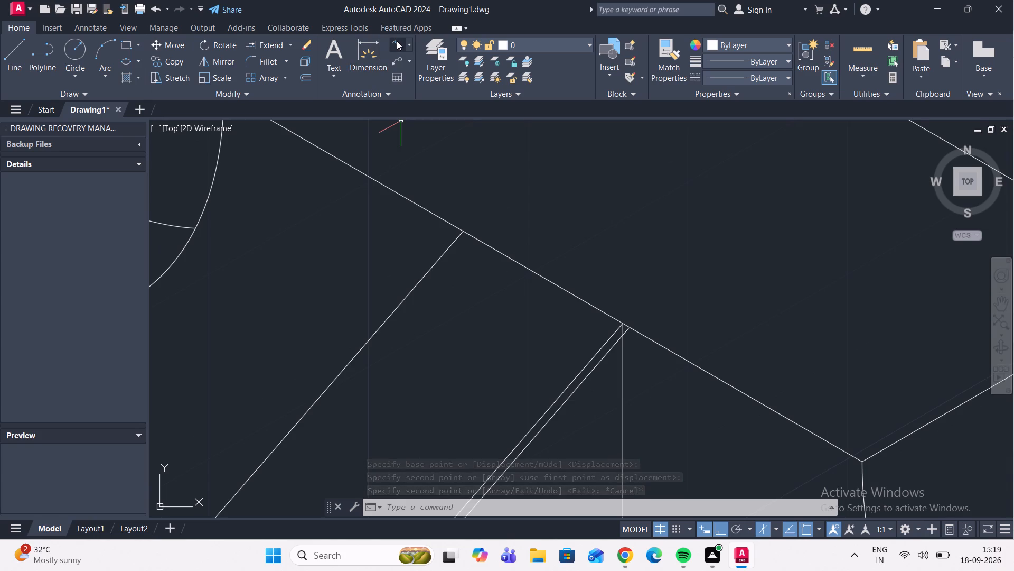
left_click(398, 42)
left_click(461, 234)
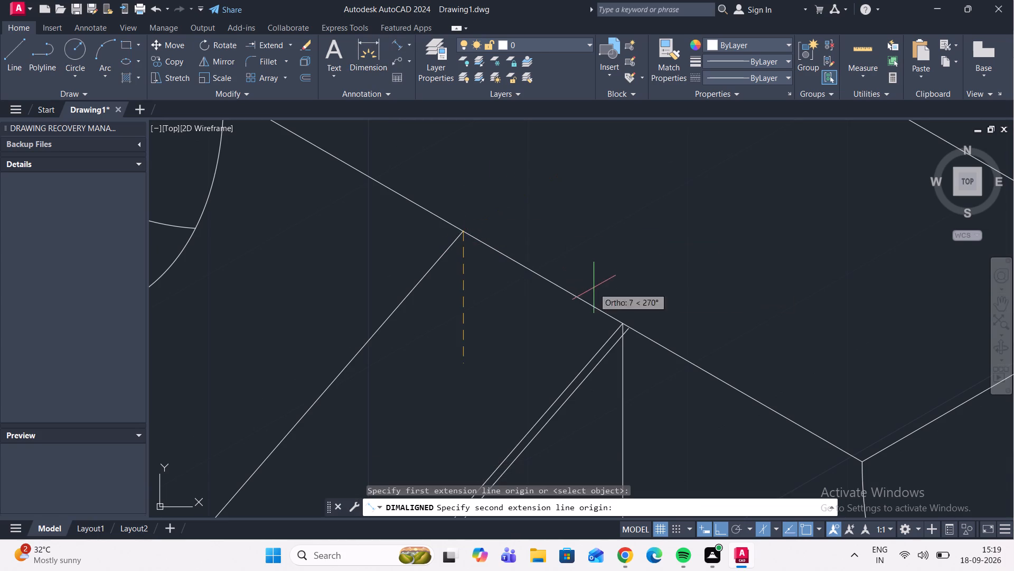
left_click(621, 325)
left_click(623, 306)
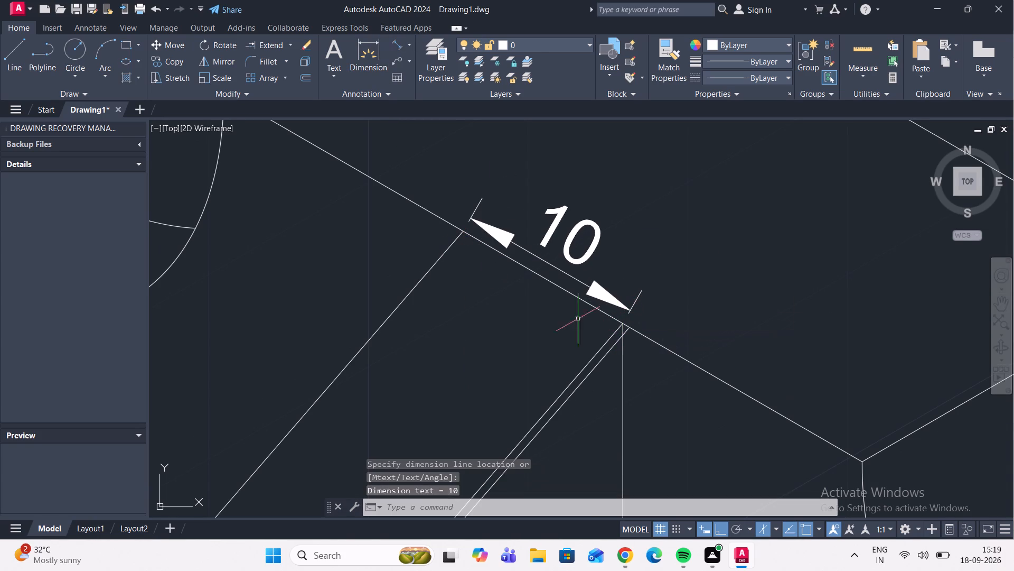
Measure from the left slanted line's upper end to the copied line's upper end using a temporary aligned dimension.
left_click(401, 45)
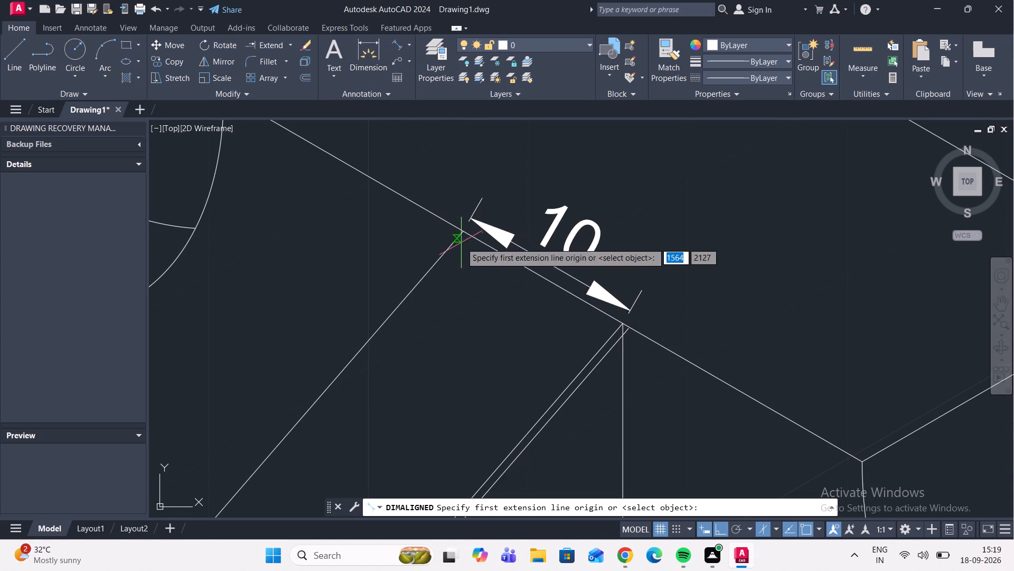
left_click(461, 235)
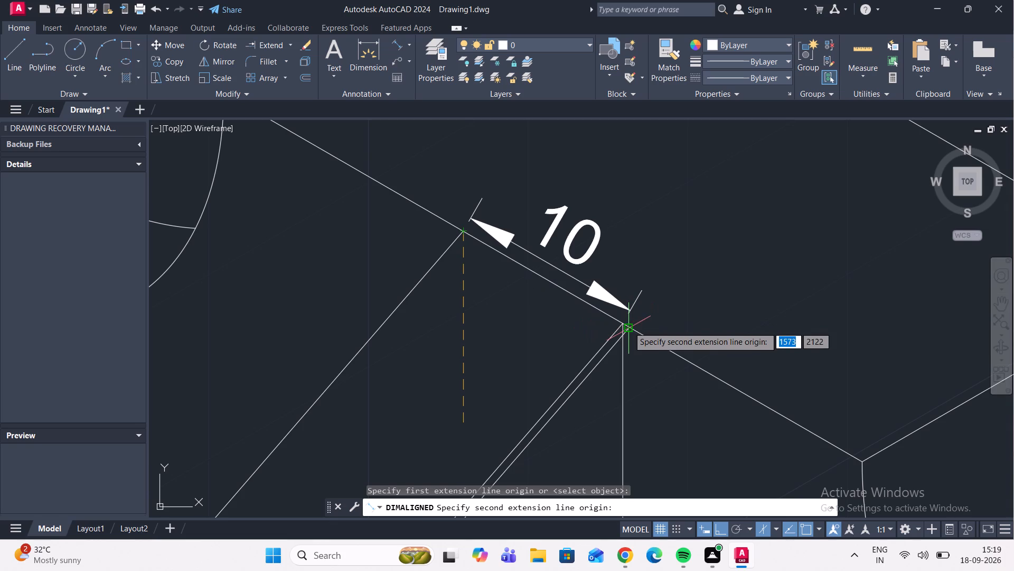
left_click(628, 328)
key("Escape")
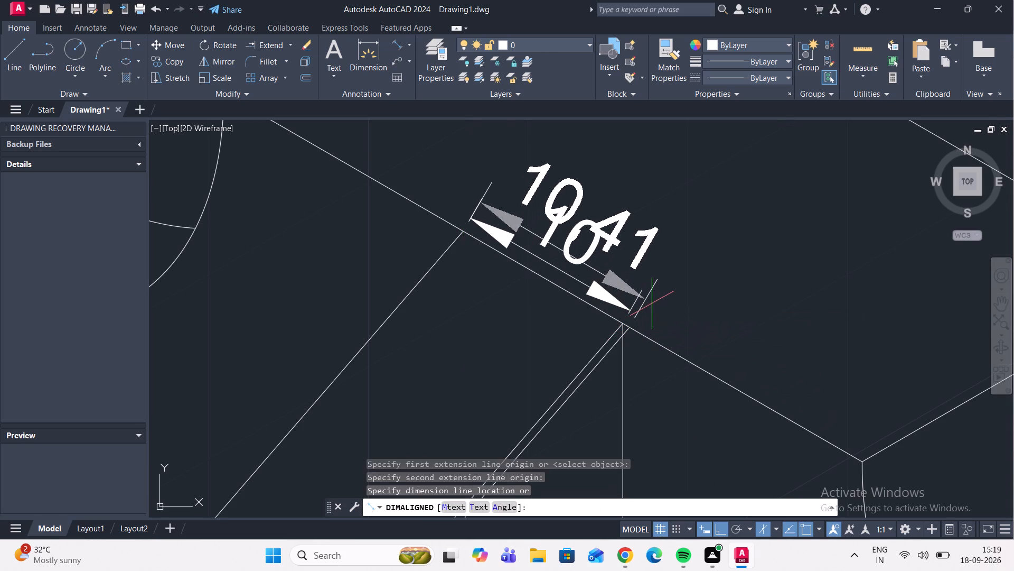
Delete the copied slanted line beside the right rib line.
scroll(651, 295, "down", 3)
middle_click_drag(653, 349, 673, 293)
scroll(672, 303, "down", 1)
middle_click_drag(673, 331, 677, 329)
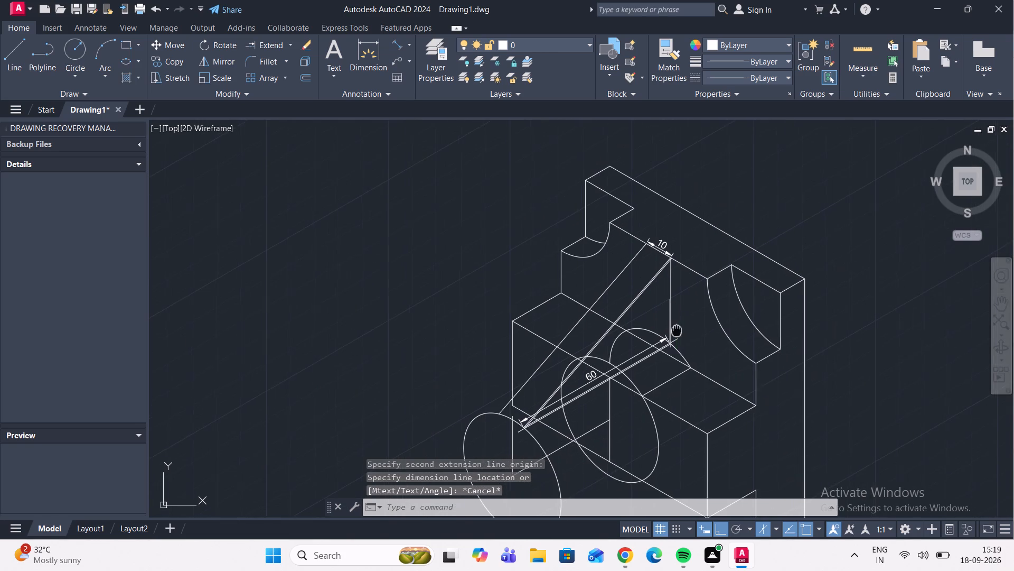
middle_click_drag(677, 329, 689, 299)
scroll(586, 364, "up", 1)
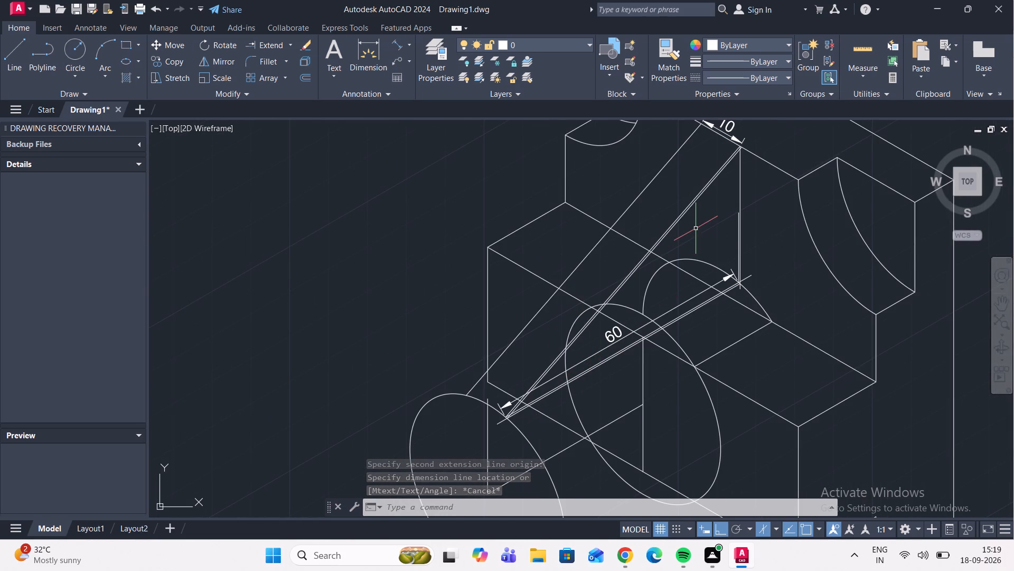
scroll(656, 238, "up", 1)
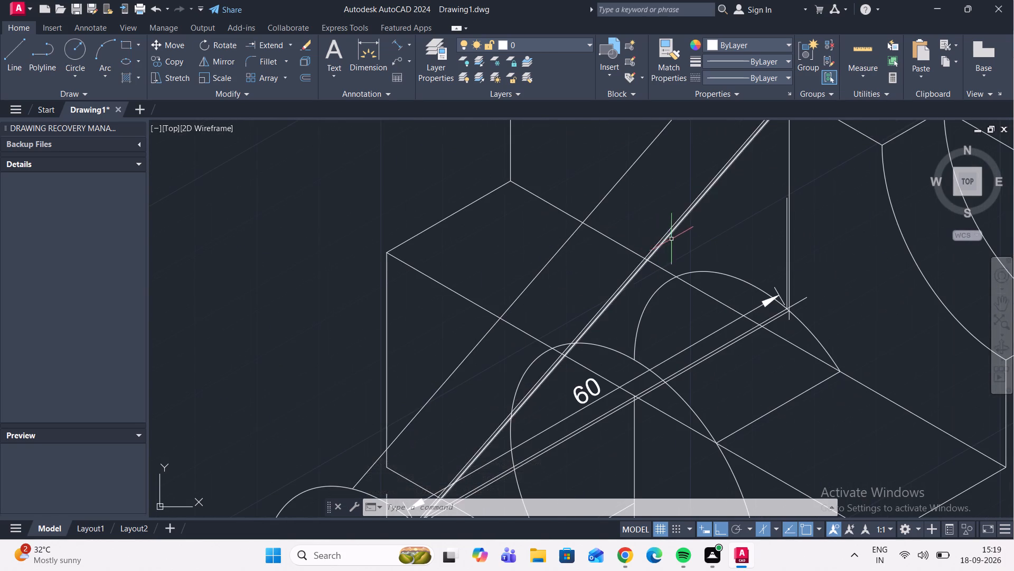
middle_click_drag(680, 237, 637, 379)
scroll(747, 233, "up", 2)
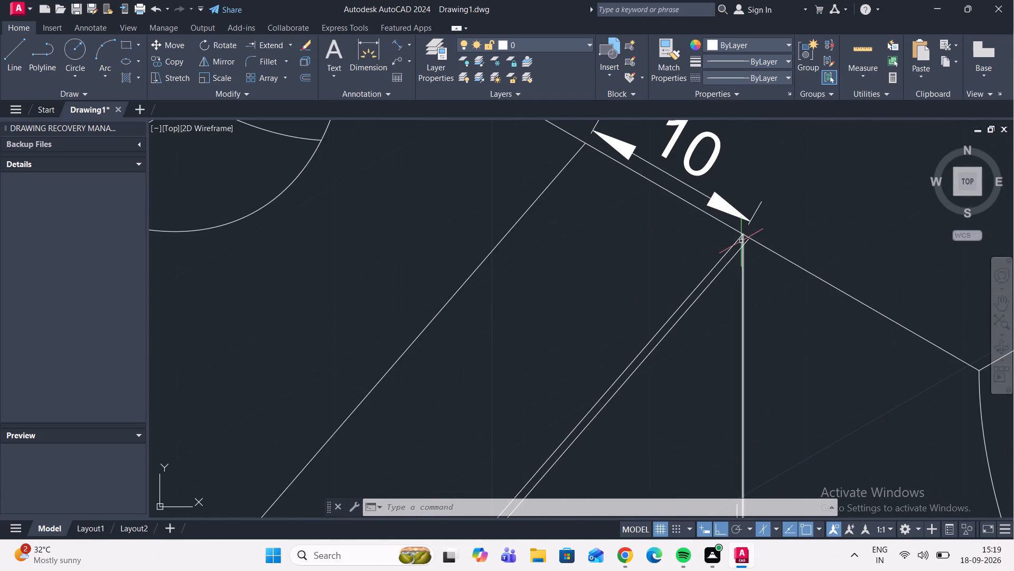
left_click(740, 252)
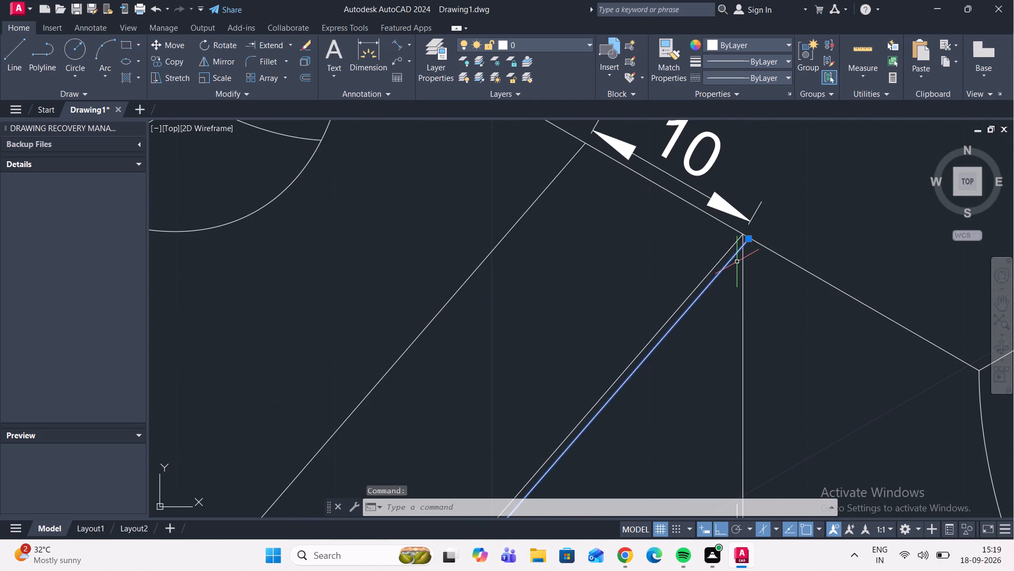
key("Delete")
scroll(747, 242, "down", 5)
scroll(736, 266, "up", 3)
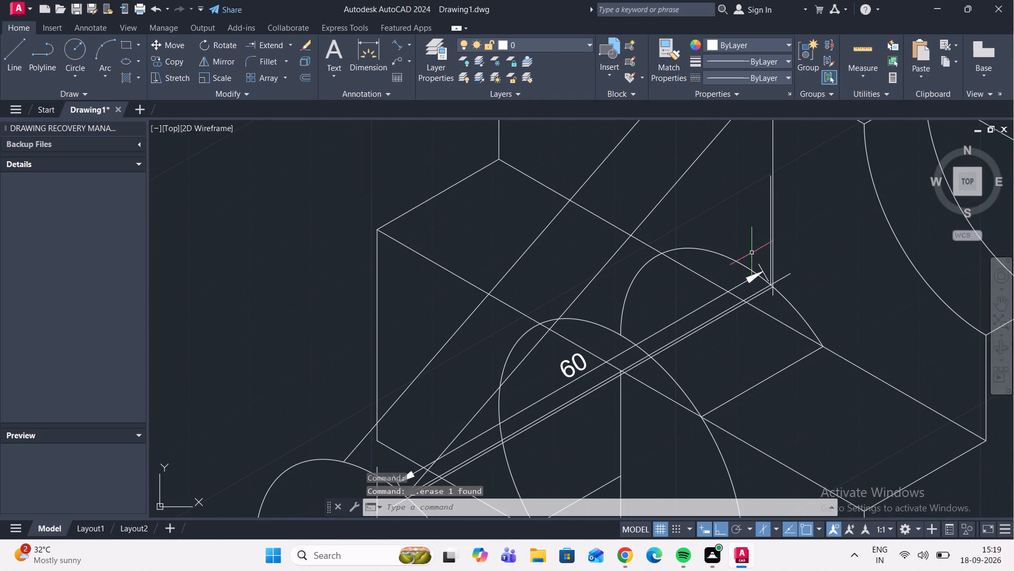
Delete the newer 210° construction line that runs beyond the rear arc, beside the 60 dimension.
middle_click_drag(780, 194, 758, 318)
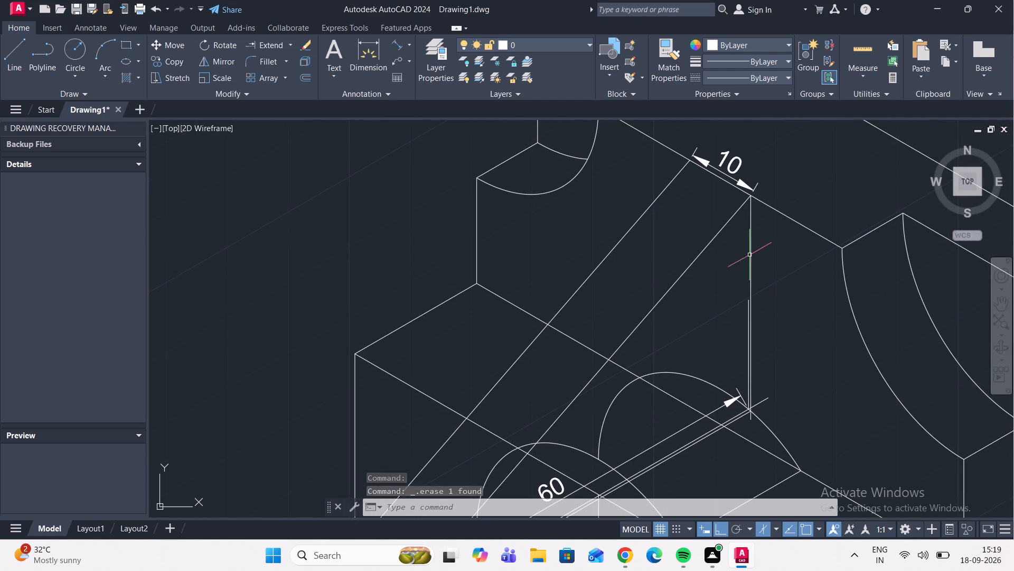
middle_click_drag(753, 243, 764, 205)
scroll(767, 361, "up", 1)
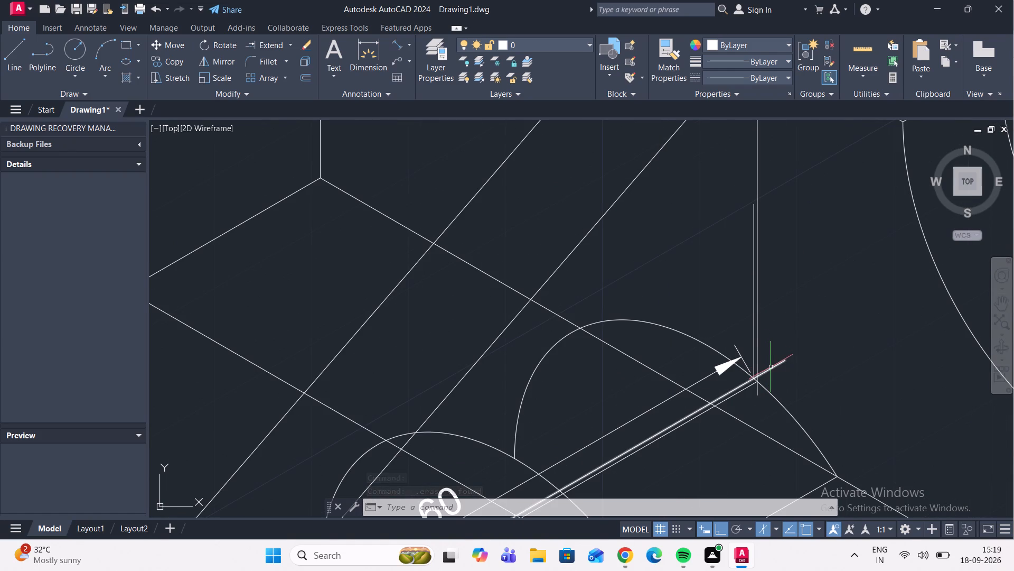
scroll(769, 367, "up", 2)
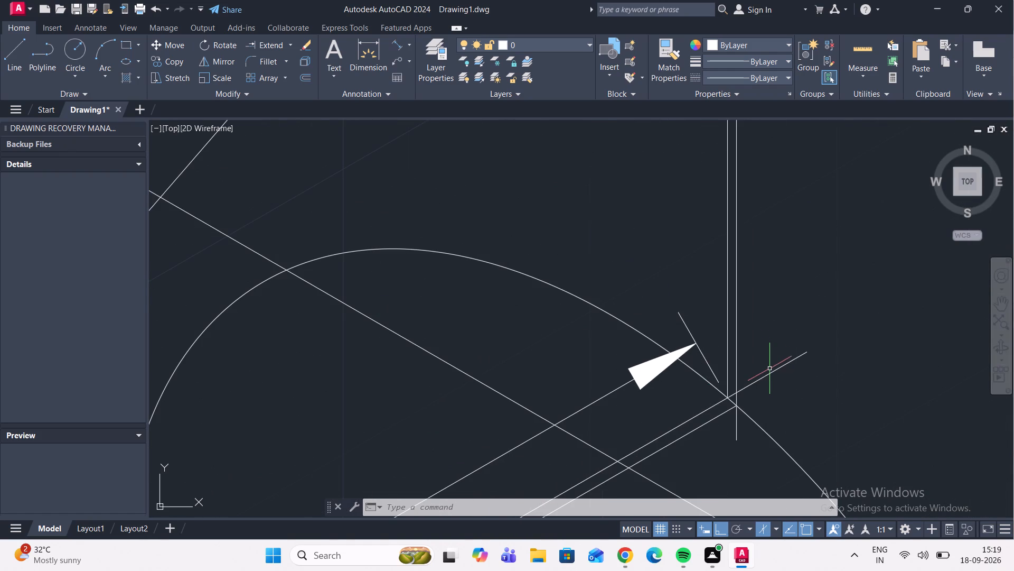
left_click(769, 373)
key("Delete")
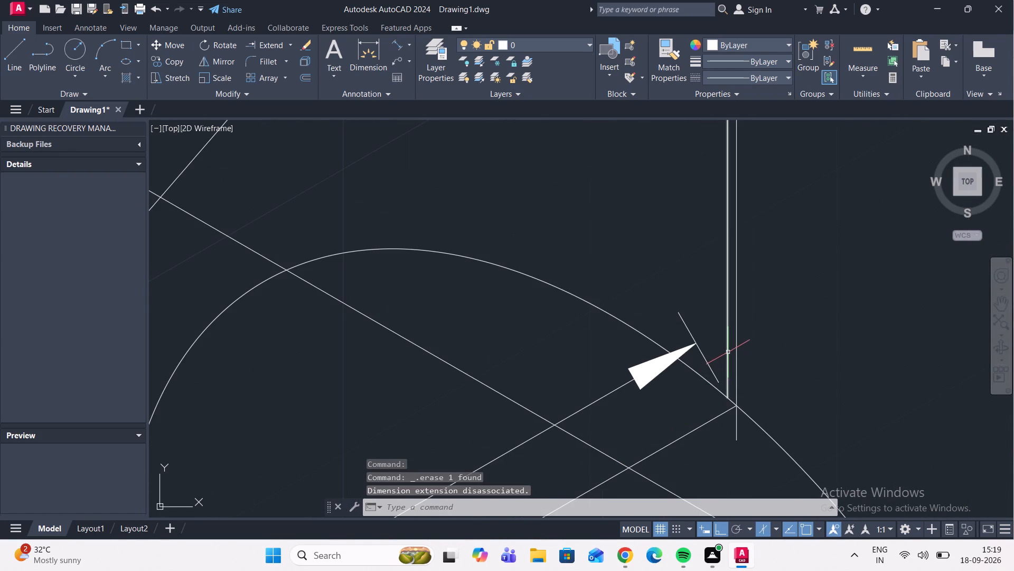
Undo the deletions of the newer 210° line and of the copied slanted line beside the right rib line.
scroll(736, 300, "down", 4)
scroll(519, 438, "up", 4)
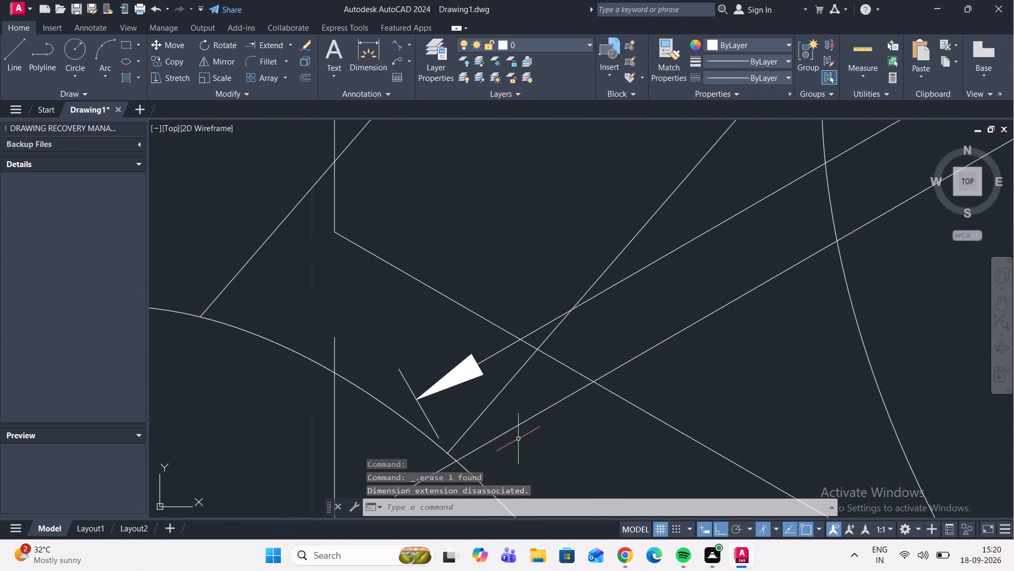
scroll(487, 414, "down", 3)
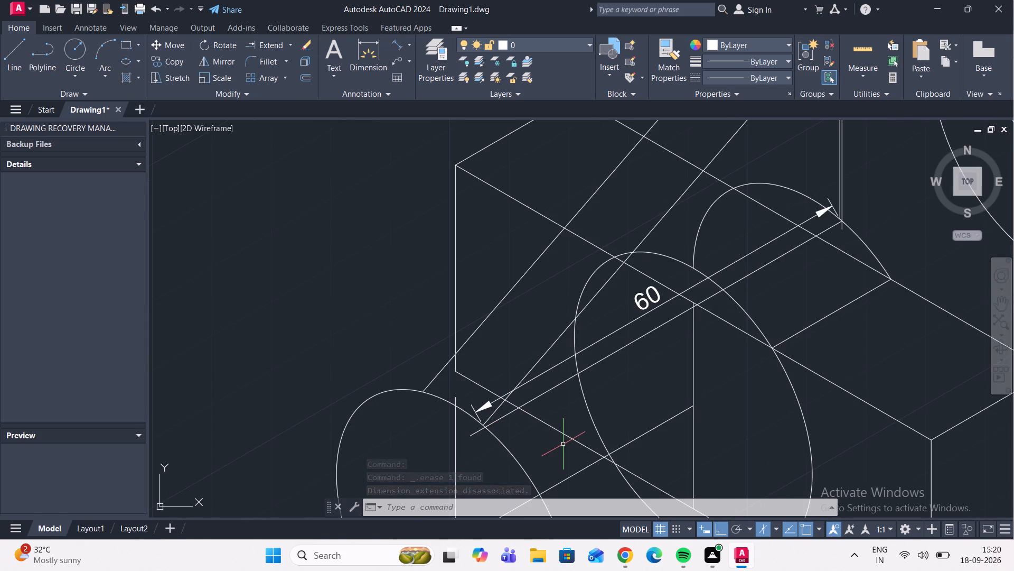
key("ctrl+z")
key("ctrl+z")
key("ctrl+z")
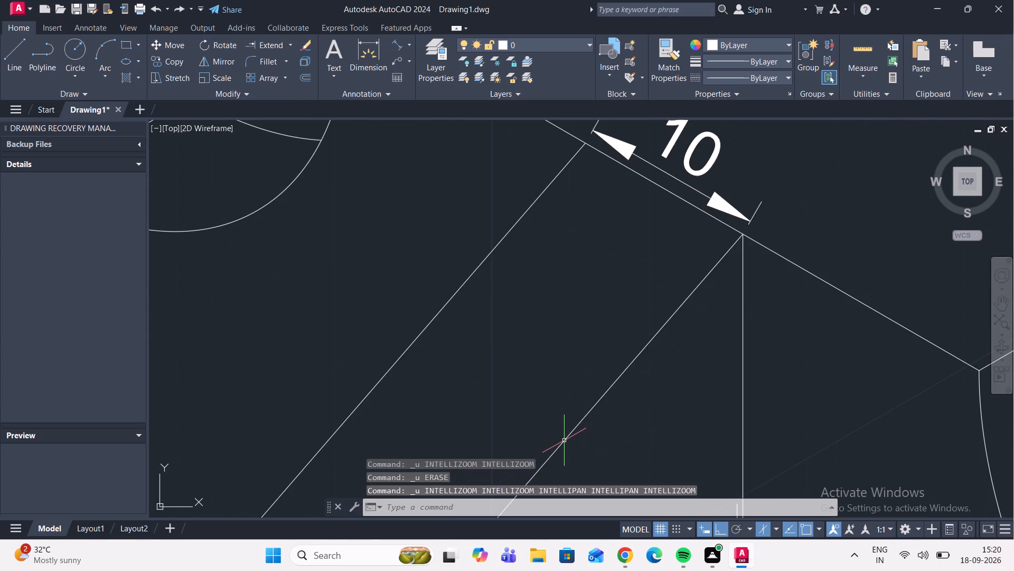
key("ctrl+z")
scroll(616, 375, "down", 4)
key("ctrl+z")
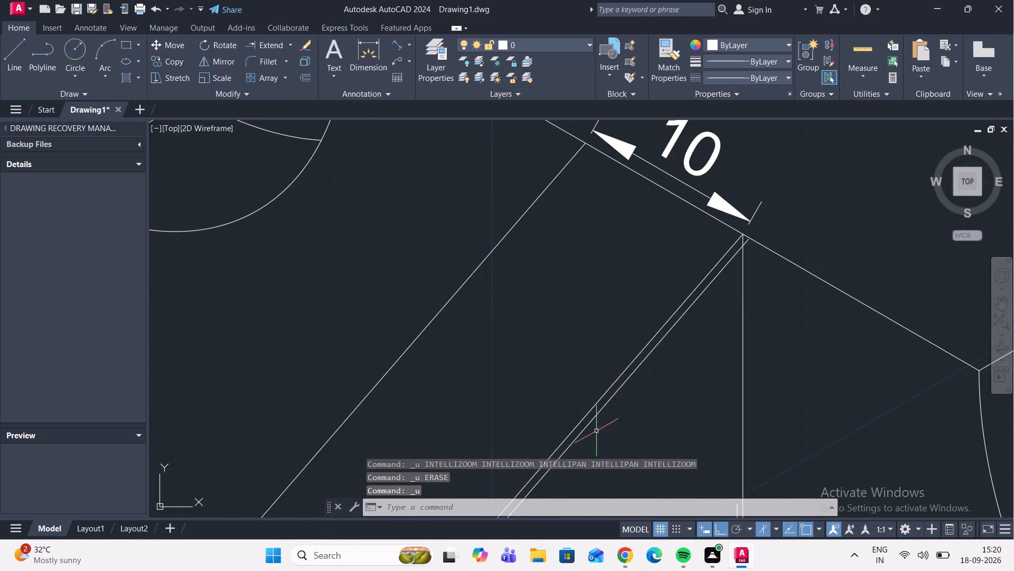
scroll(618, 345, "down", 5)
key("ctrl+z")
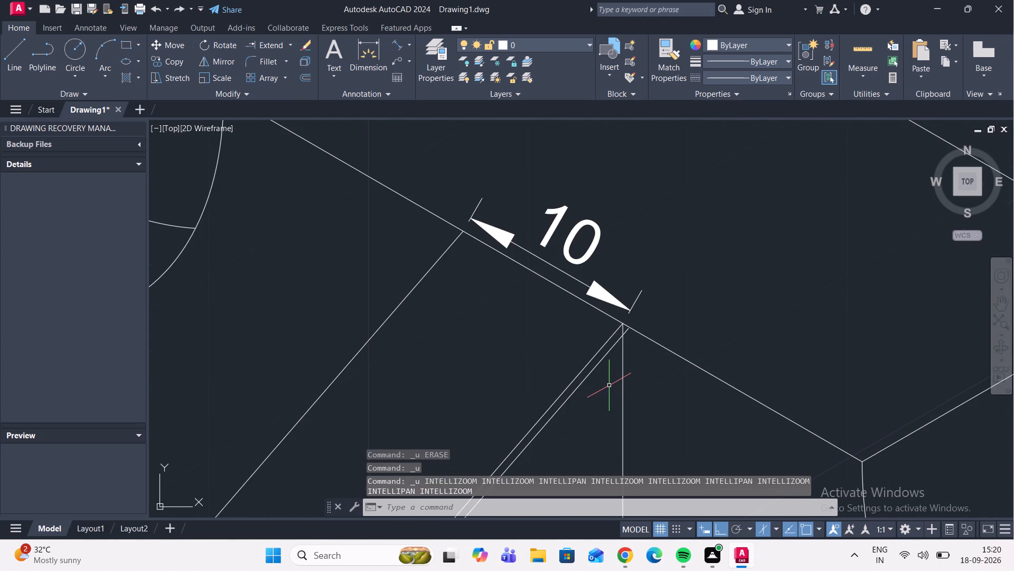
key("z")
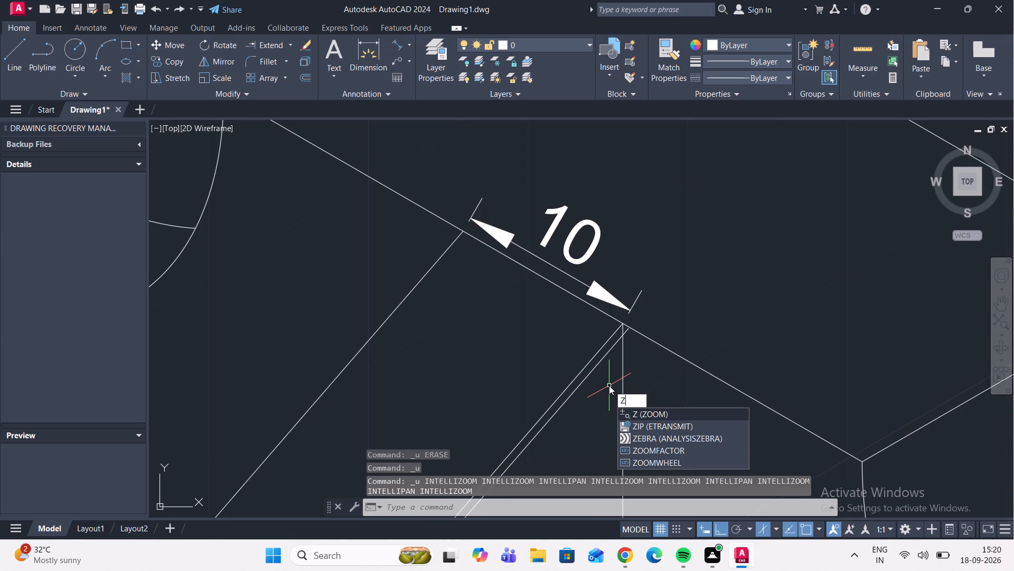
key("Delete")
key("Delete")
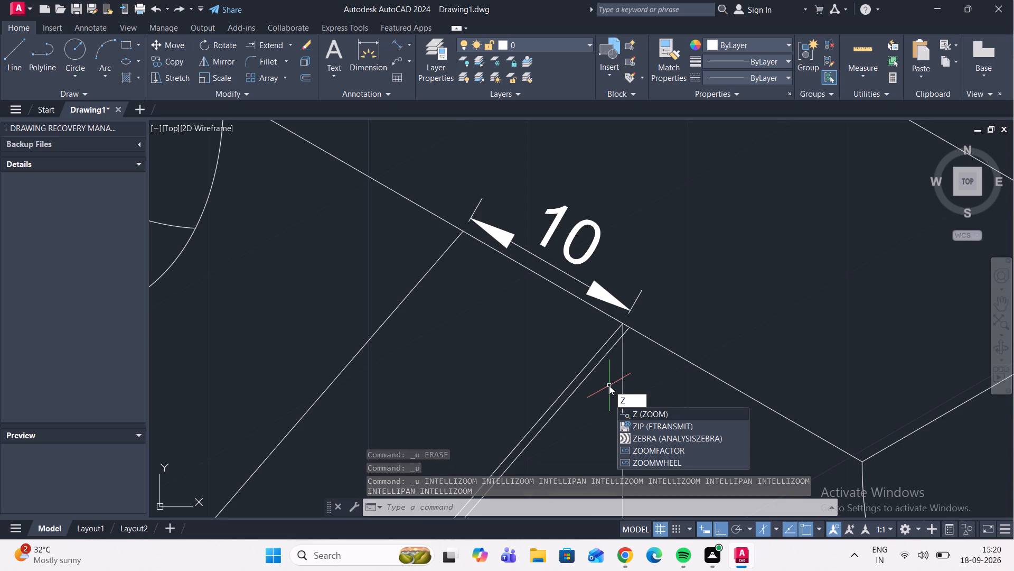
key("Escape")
Undo the aligned dimensions, the copied slanted line, the second 210° line and the vertical line from the right rib line's upper end.
key("ctrl+z")
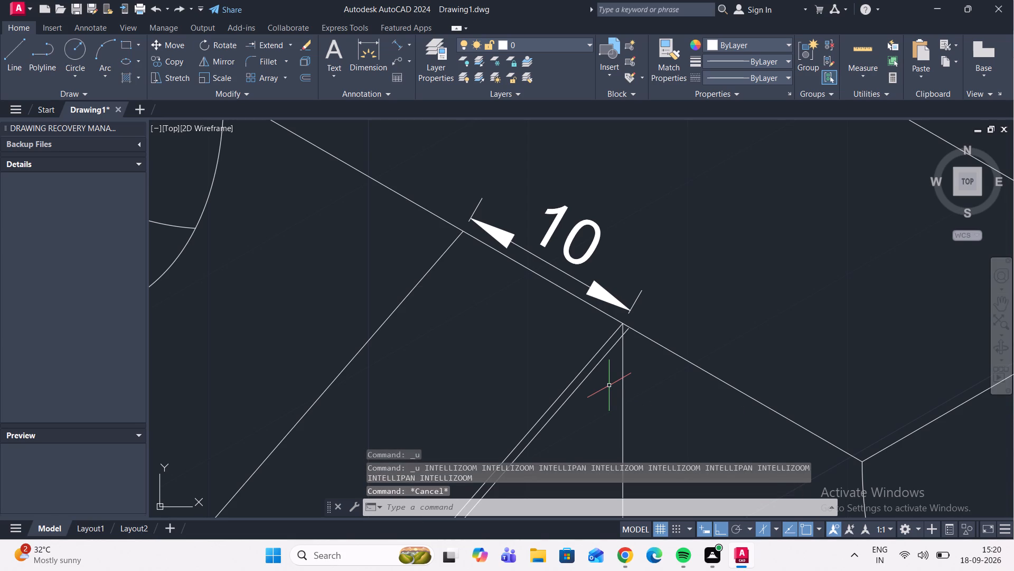
key("ctrl+z")
key("ctrl+z")
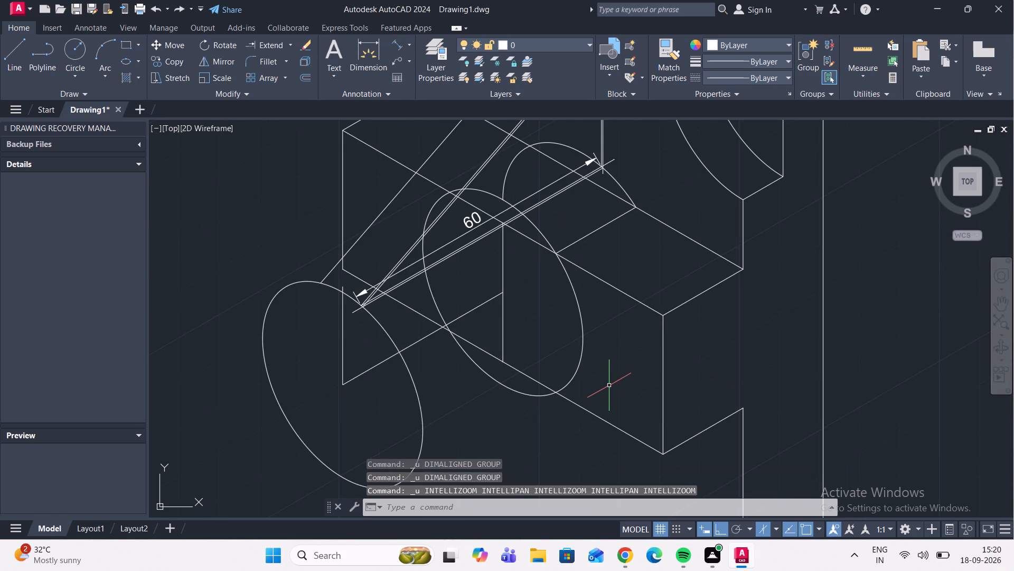
key("ctrl+z")
key("ctrl+z")
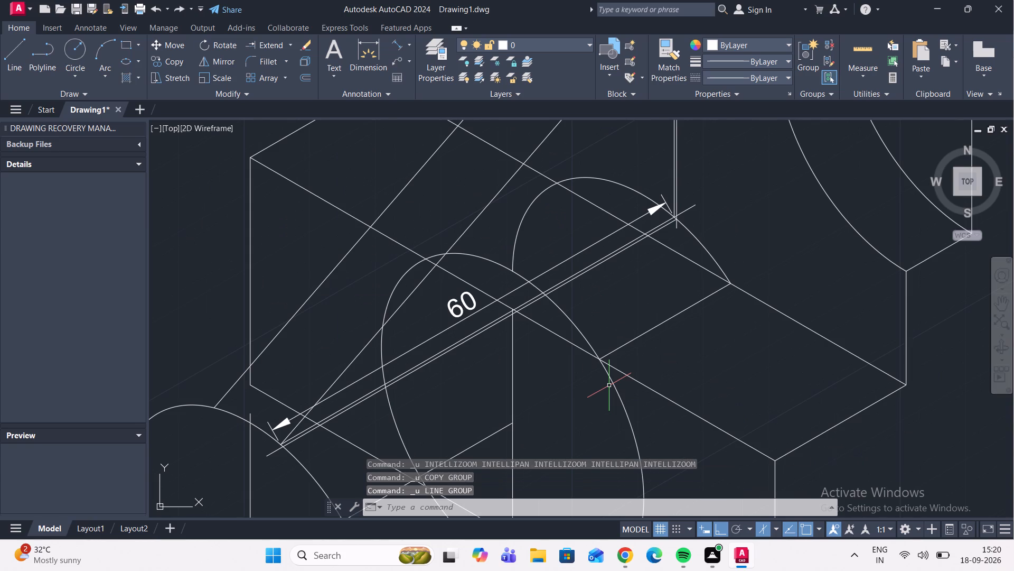
key("ctrl+z")
key("ctrl+z")
key("ctrl+z")
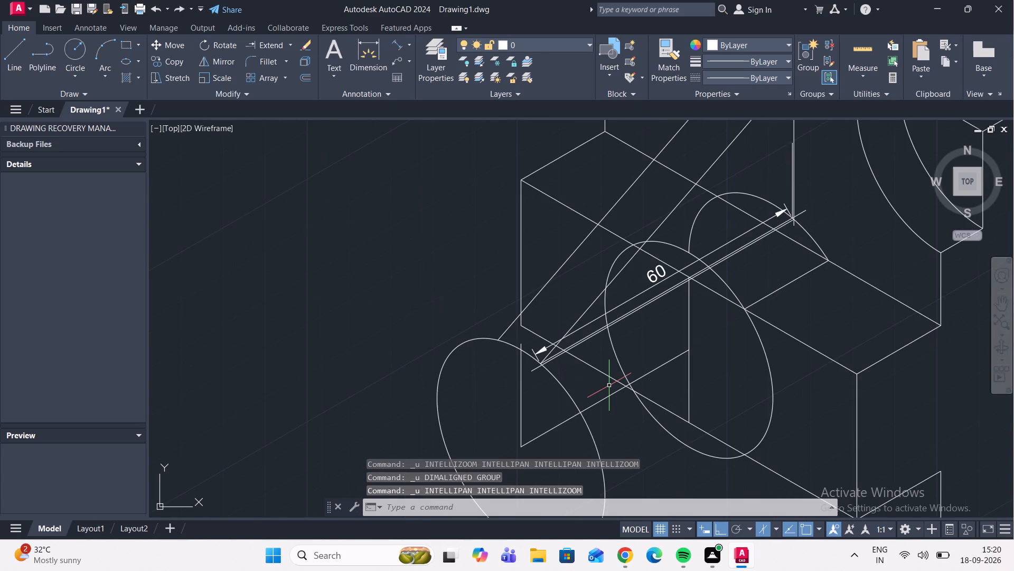
key("ctrl+z")
key("ctrl+z")
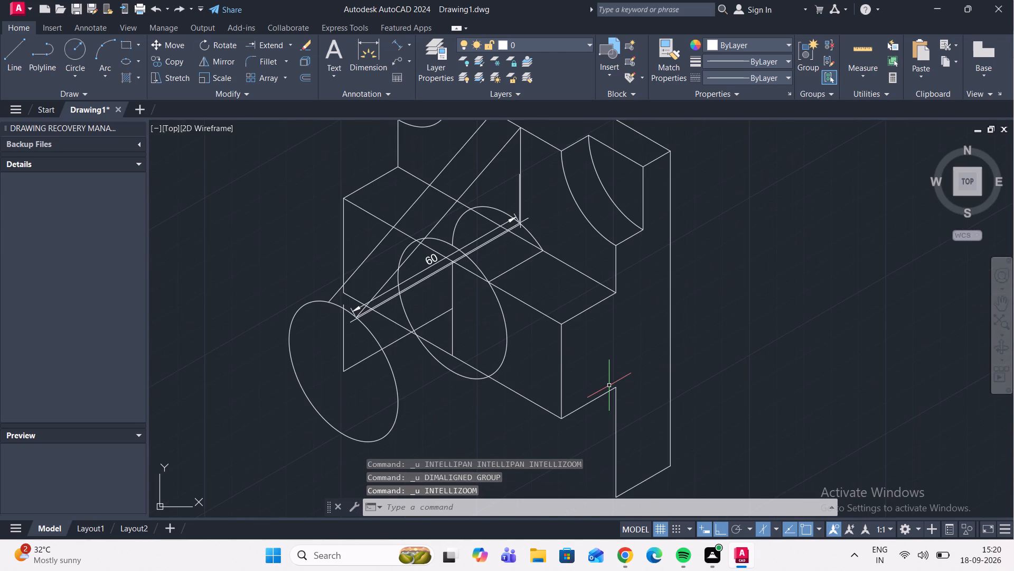
key("ctrl+z")
key("ctrl+z")
key("ctrl+z")
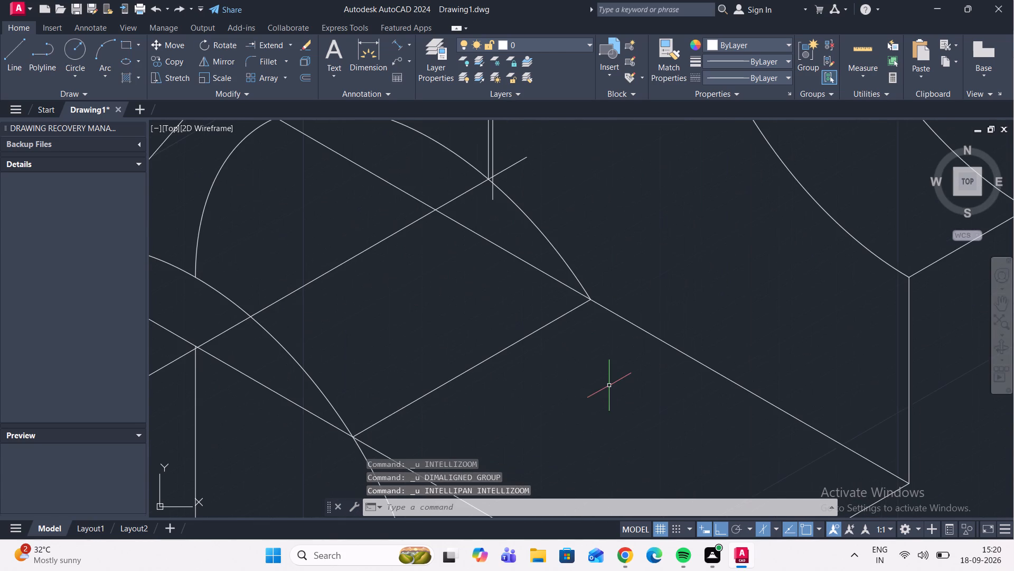
key("ctrl+z")
key("ctrl+z")
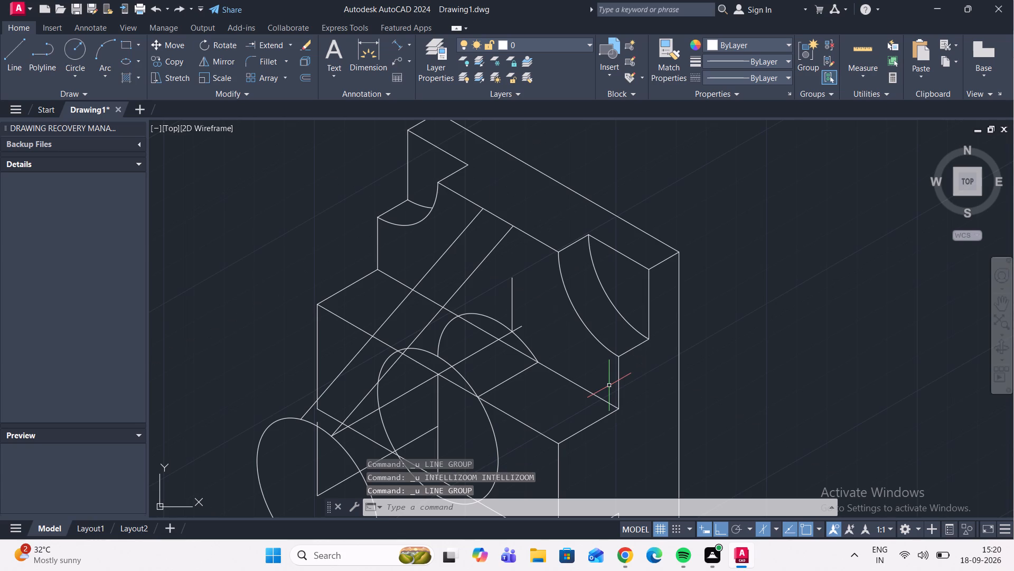
Delete the short vertical line rising from where the 210° line crosses the rear arc.
middle_click_drag(491, 377, 540, 341)
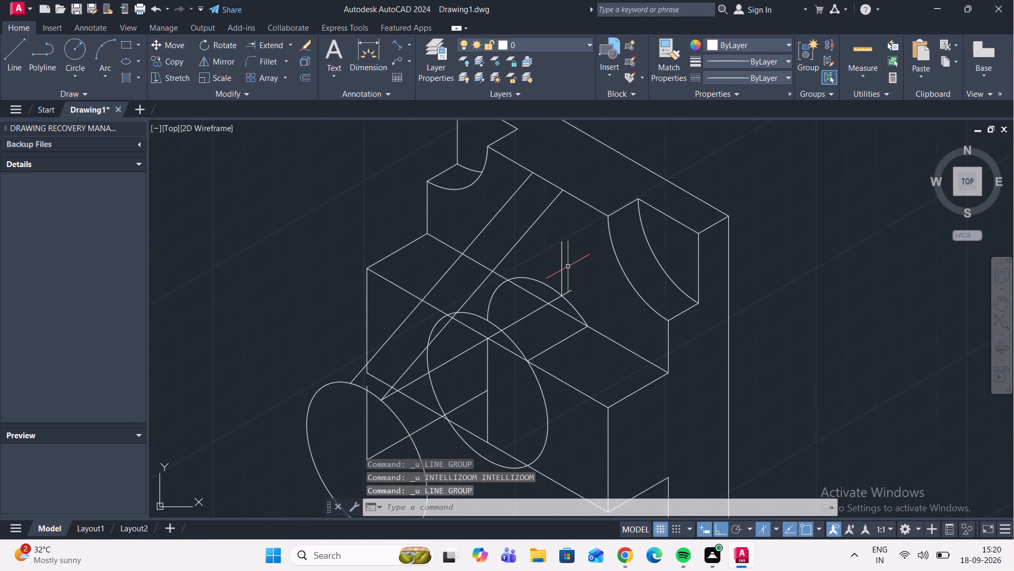
scroll(564, 253, "up", 1)
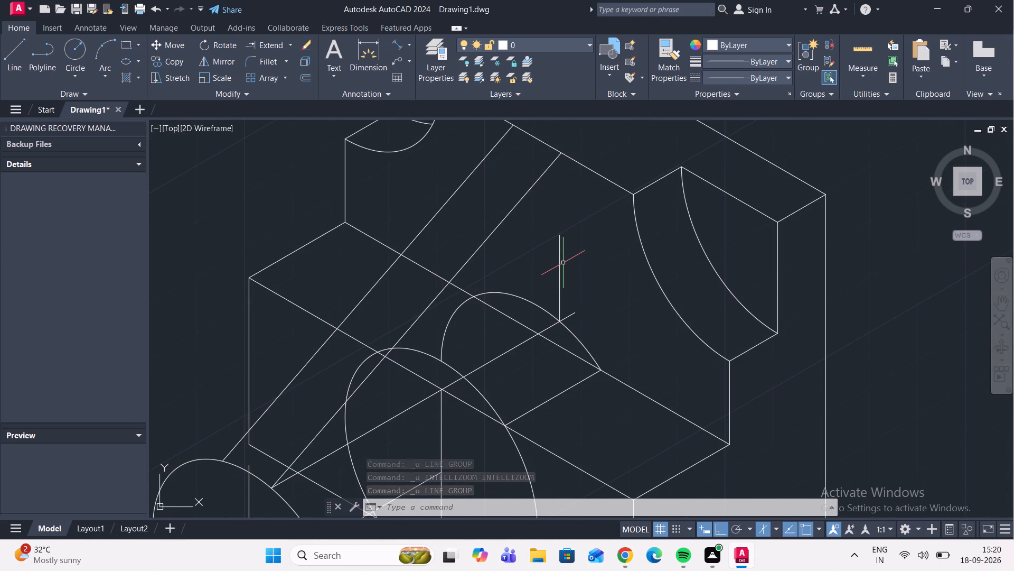
left_click(559, 265)
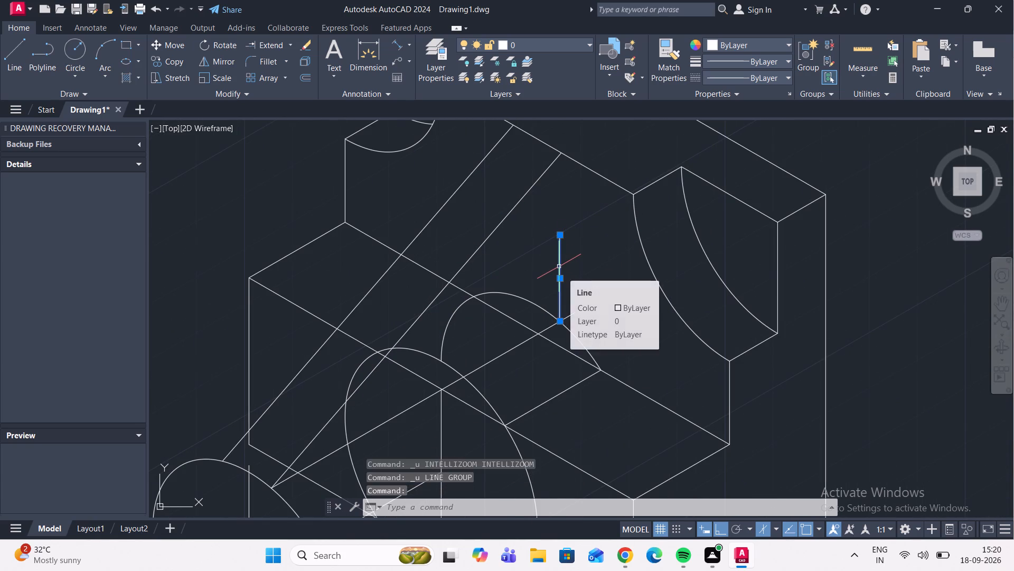
key("Delete")
Draw a line from the 210° line's crossing with the rear arc up to the right slanted rib line's upper end.
left_click(14, 51)
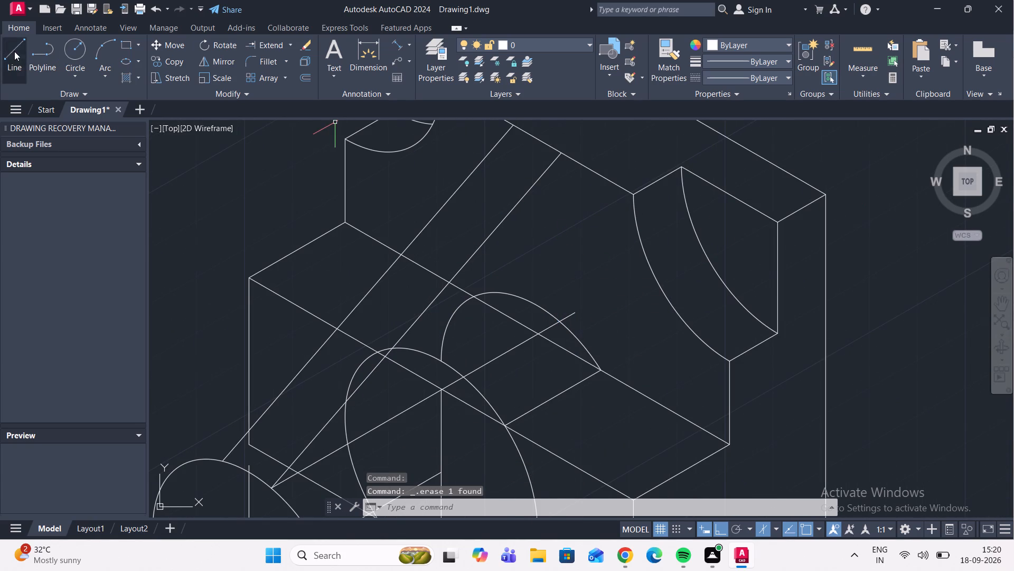
scroll(559, 320, "up", 3)
left_click(552, 329)
middle_click_drag(517, 153, 519, 197)
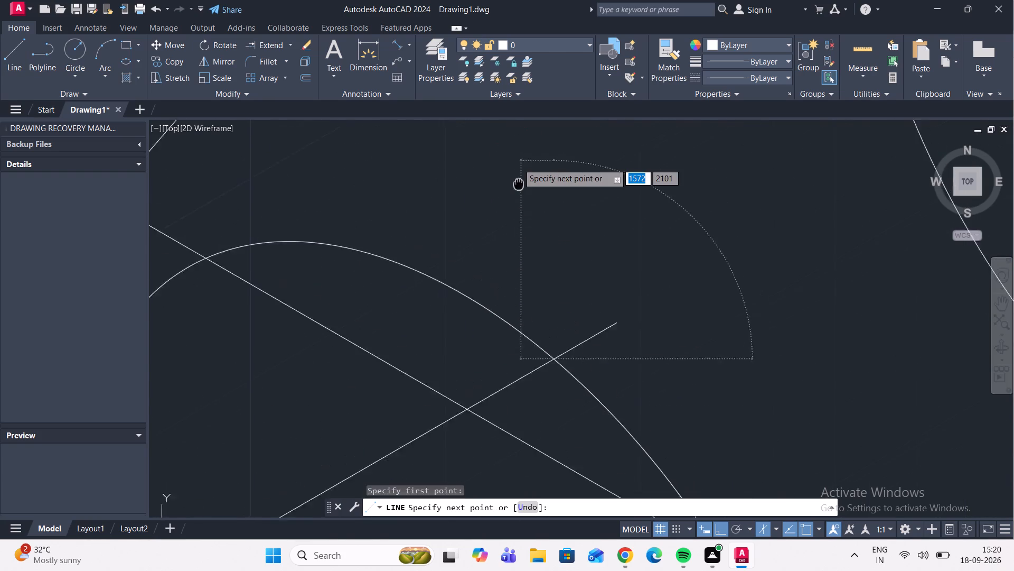
middle_click_drag(519, 197, 514, 404)
middle_click_drag(510, 254, 510, 304)
scroll(510, 293, "down", 3)
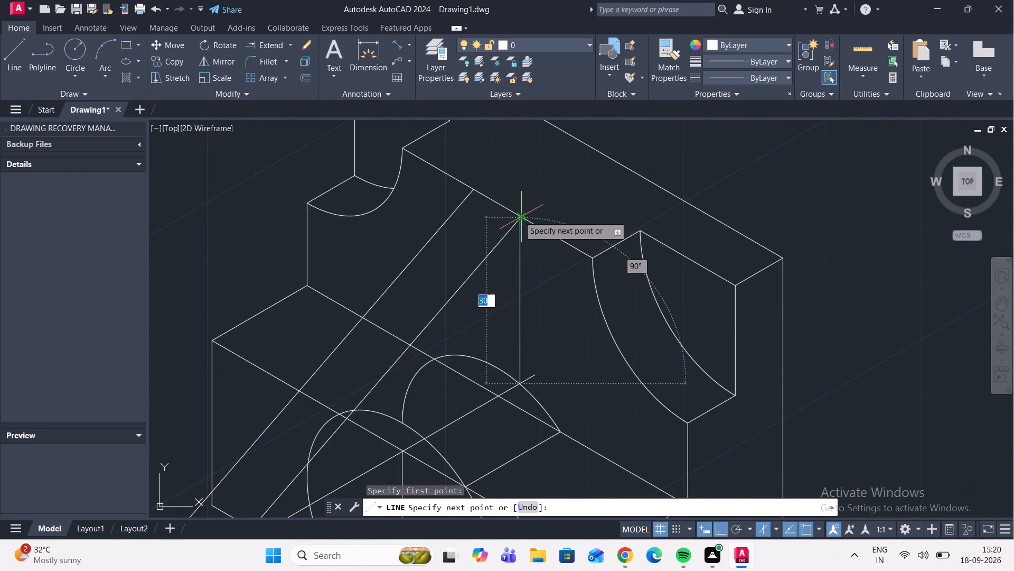
scroll(518, 216, "up", 4)
left_click(528, 222)
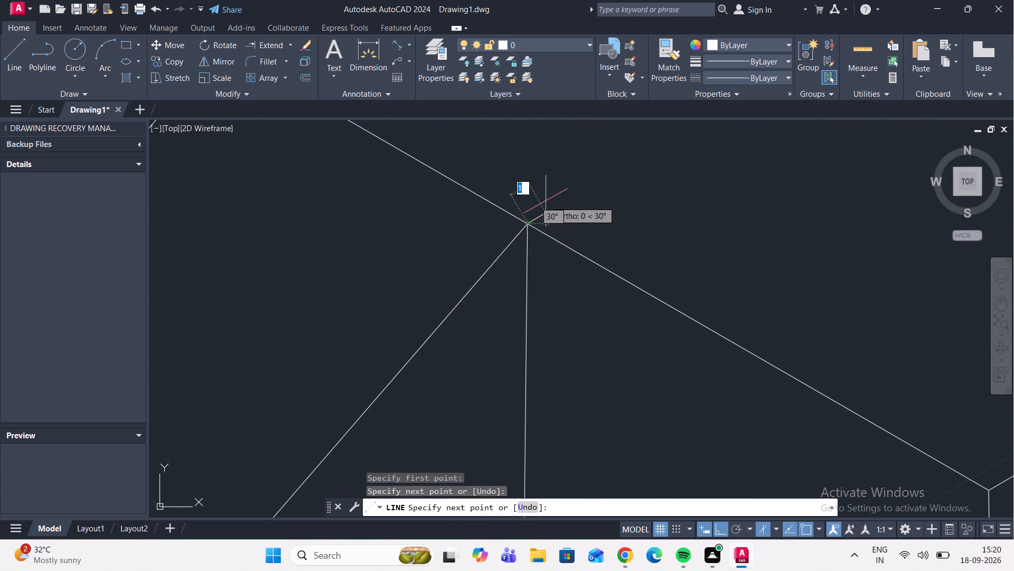
key("Escape")
Trim the 210° line's overhang, the rear arc beyond its crossing, and the block's rear top edge from the right rib line to the arc.
scroll(564, 183, "down", 4)
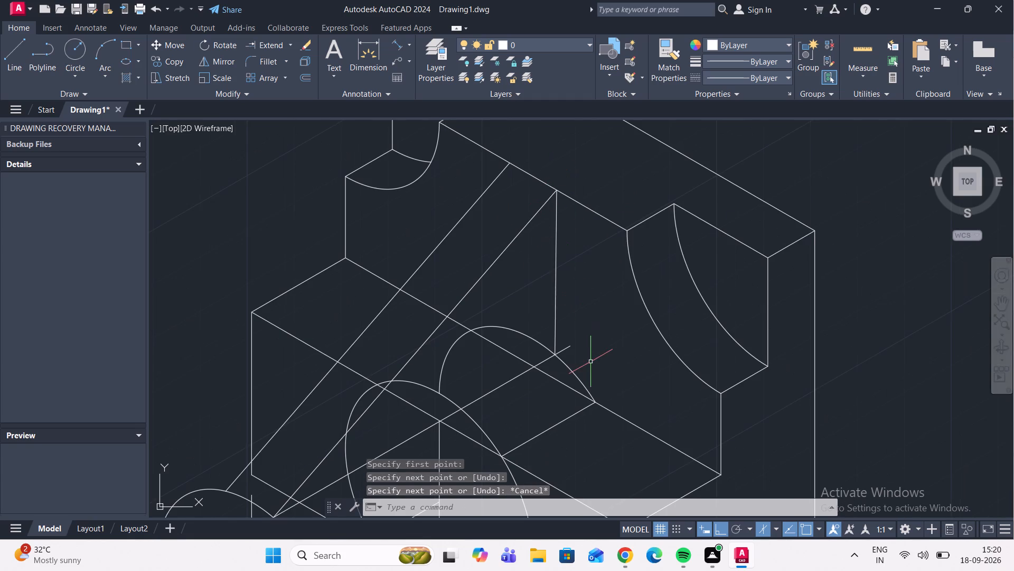
middle_click_drag(590, 362, 583, 298)
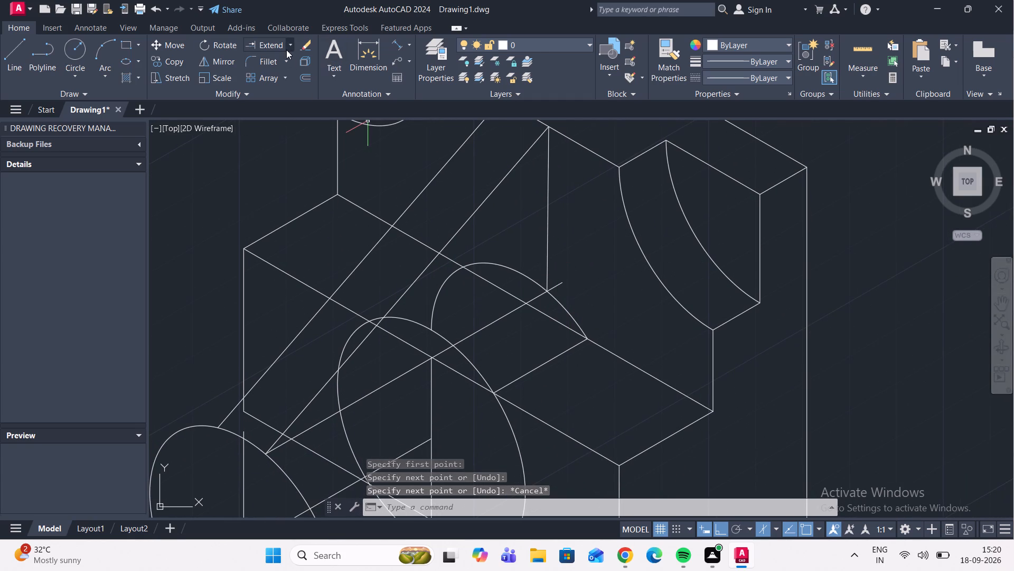
left_click(289, 47)
left_click(285, 68)
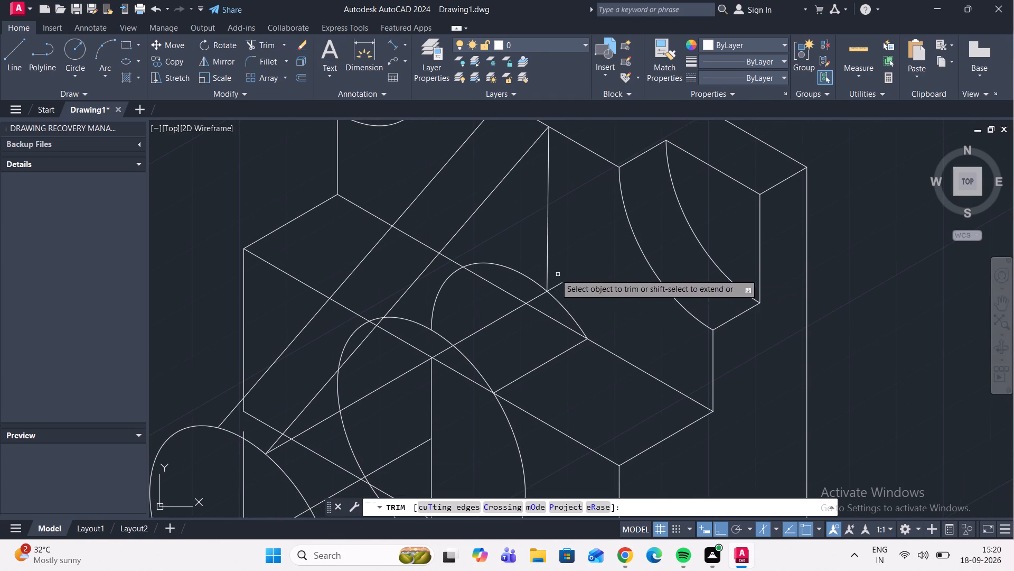
scroll(547, 273, "up", 1)
left_click(558, 296)
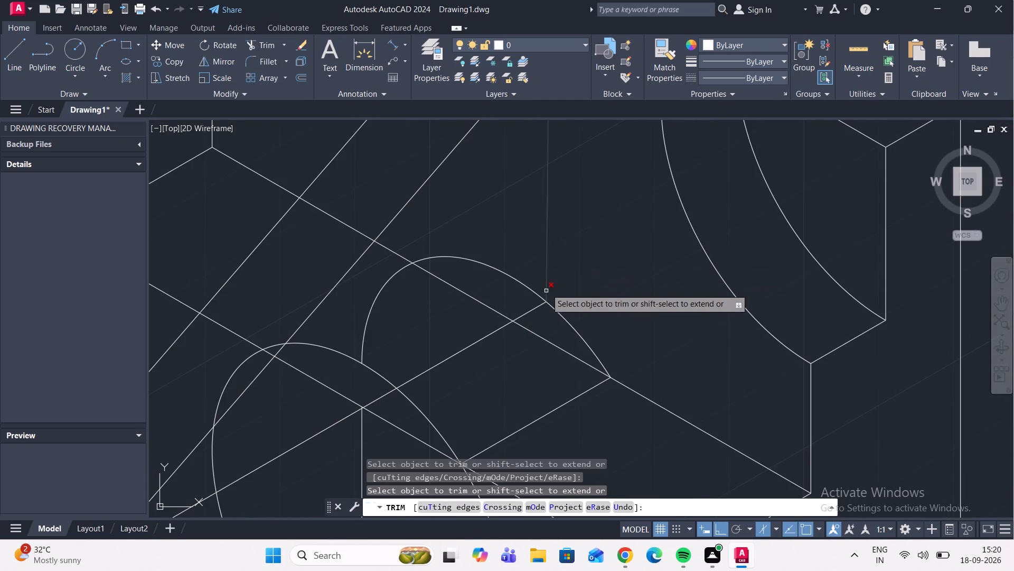
left_click(536, 291)
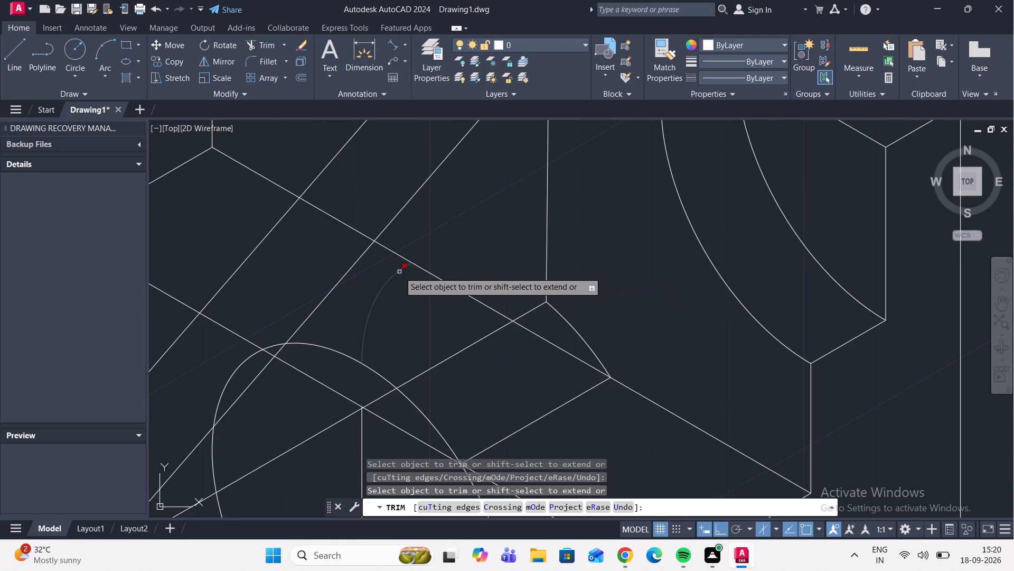
left_click(399, 272)
left_click(435, 274)
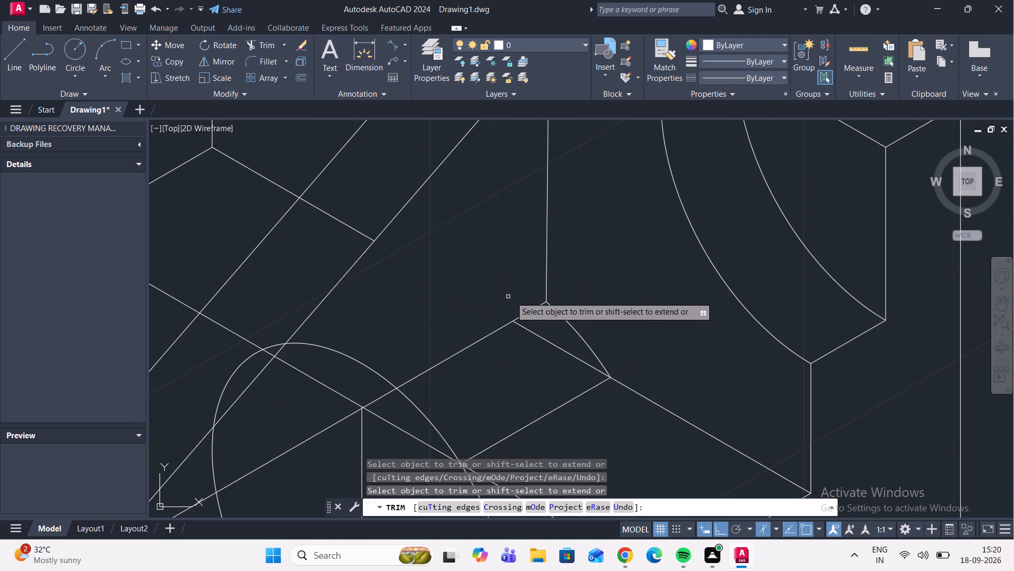
left_click(549, 340)
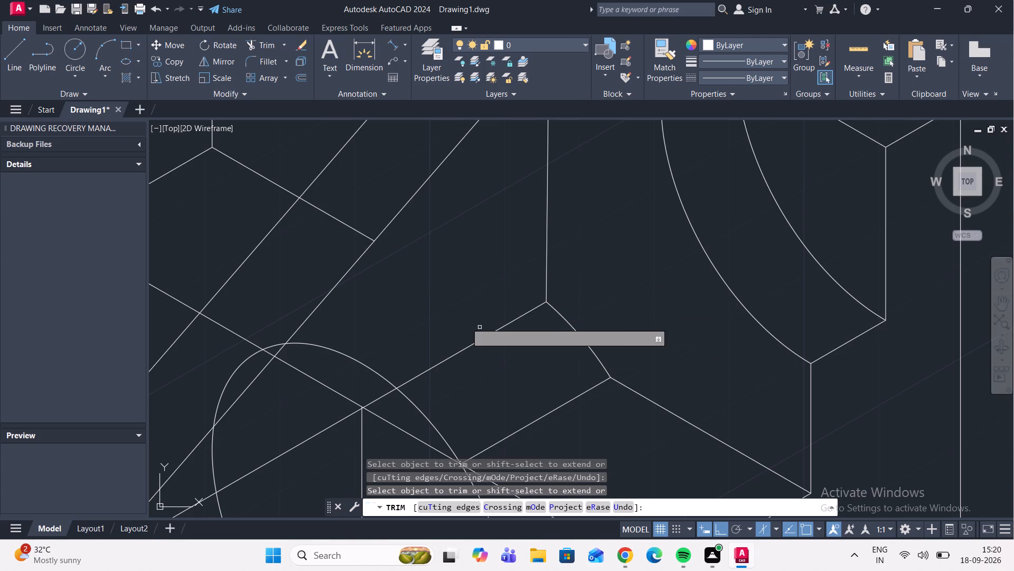
Trim the block's edges between the two slanted rib lines and the rear ellipse's upper part from the left rib line to the 210° line.
middle_click_drag(426, 262, 499, 209)
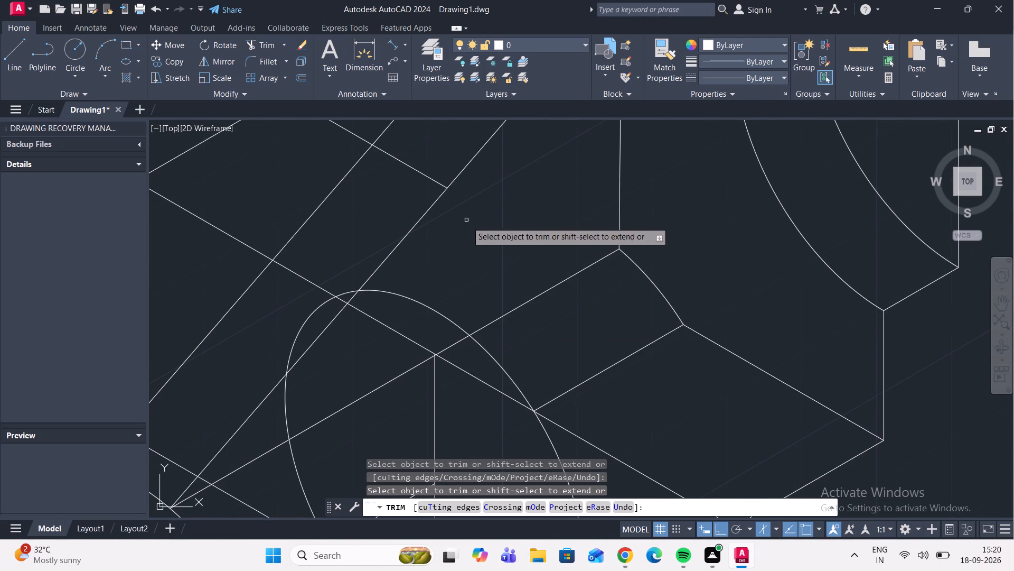
middle_click_drag(476, 239, 490, 262)
left_click(441, 198)
scroll(467, 189, "down", 3)
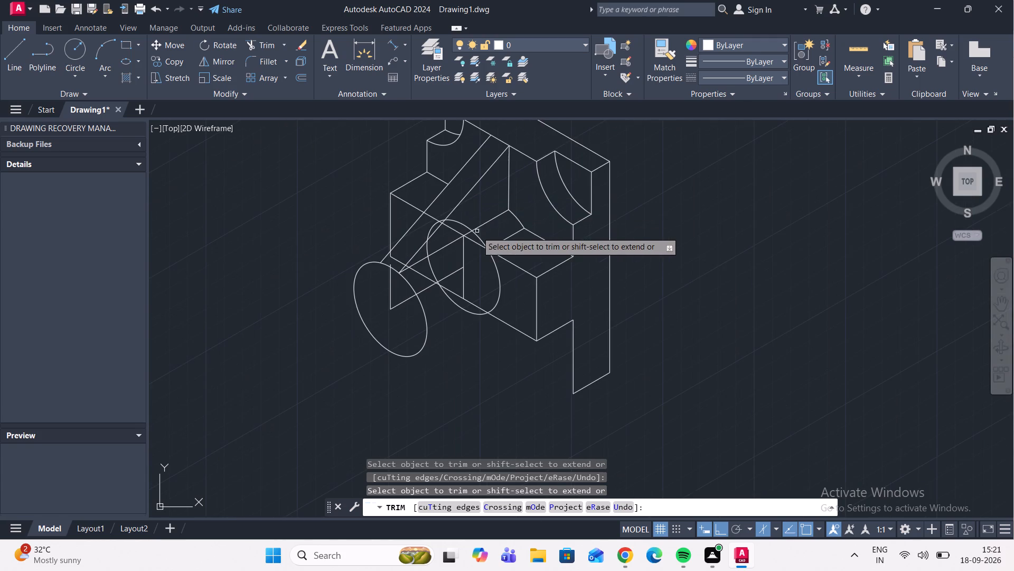
scroll(433, 228, "up", 2)
left_click(432, 219)
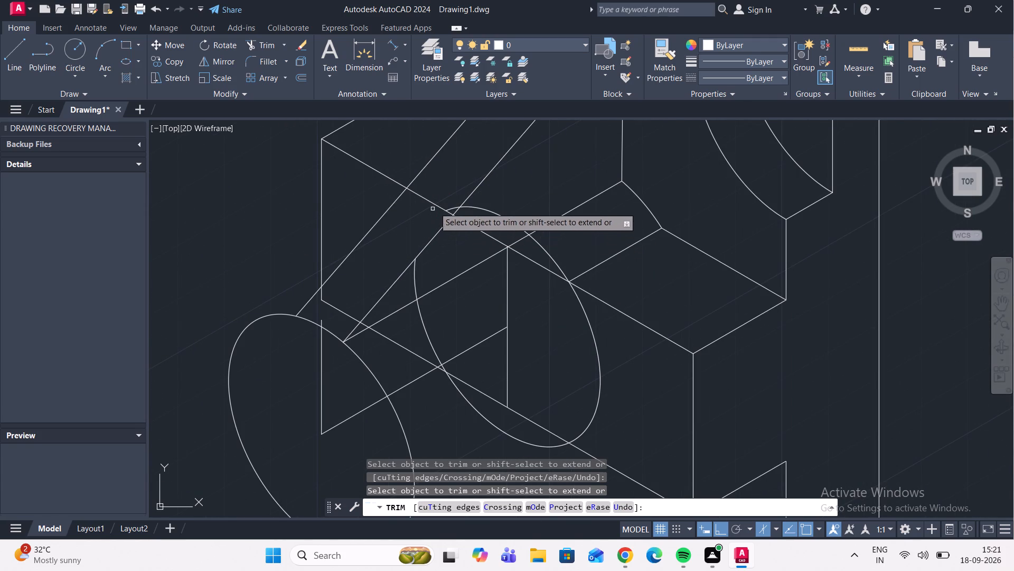
left_click(450, 206)
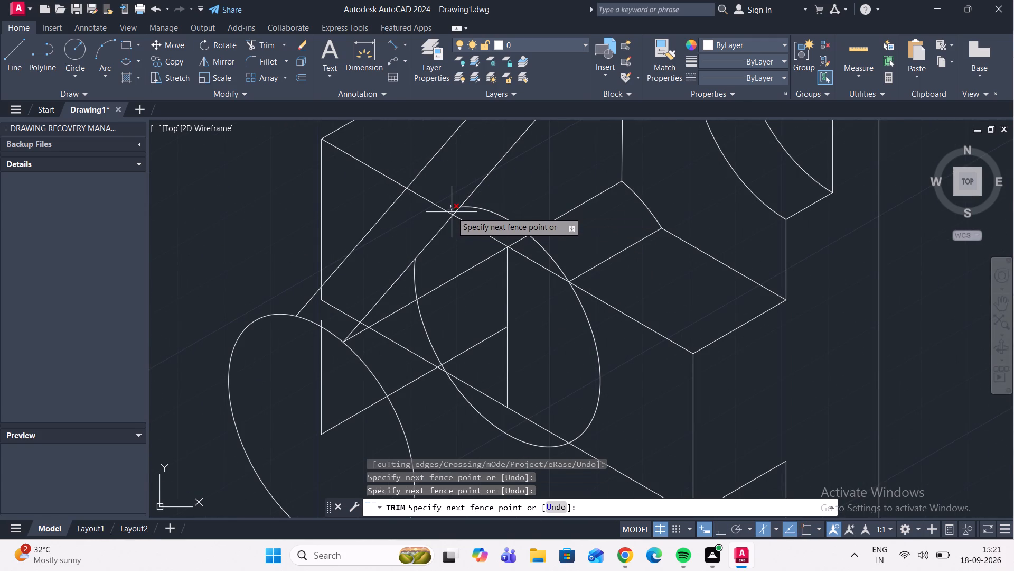
scroll(452, 211, "up", 3)
left_click(405, 231)
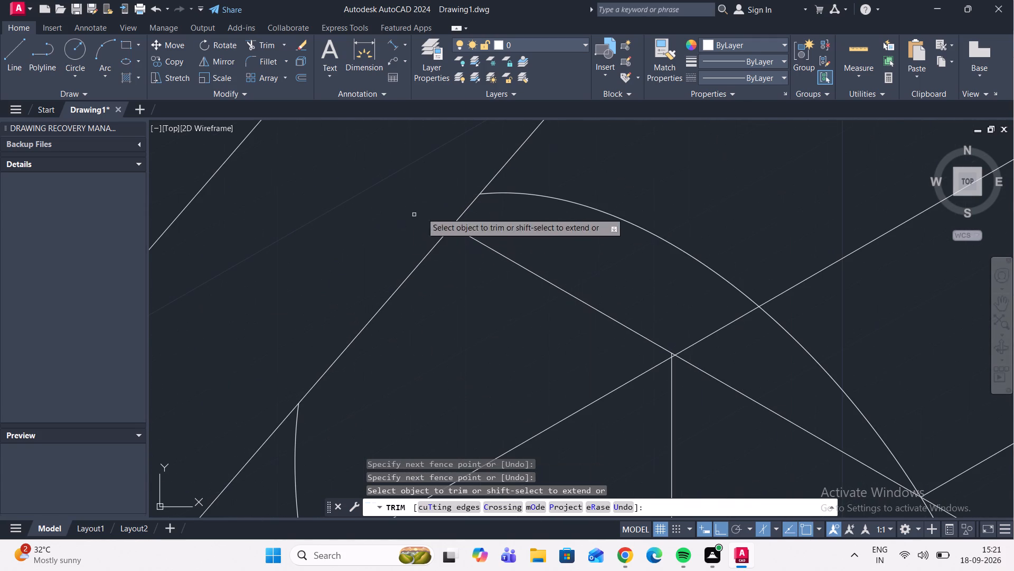
left_click(547, 196)
scroll(643, 182, "down", 4)
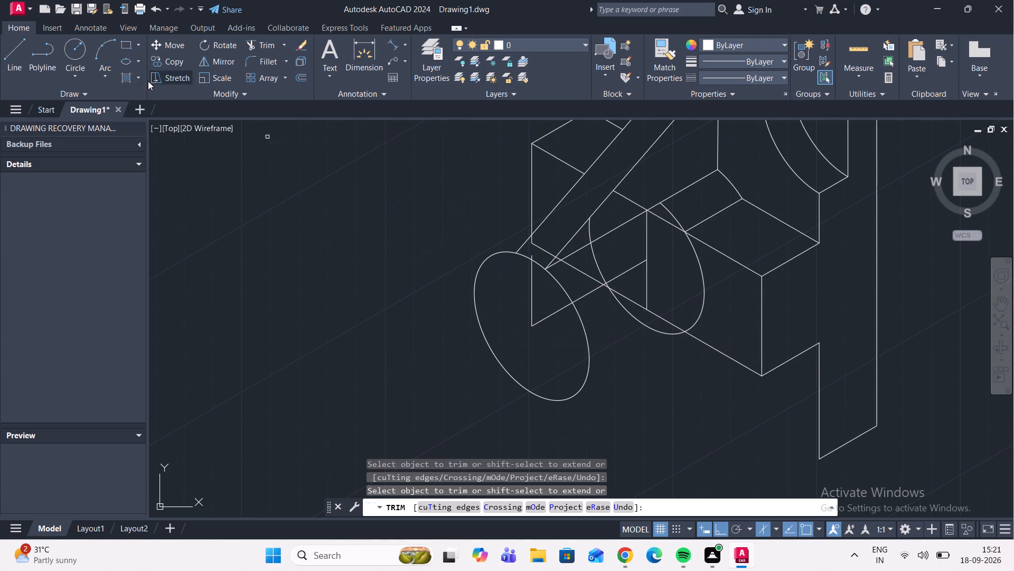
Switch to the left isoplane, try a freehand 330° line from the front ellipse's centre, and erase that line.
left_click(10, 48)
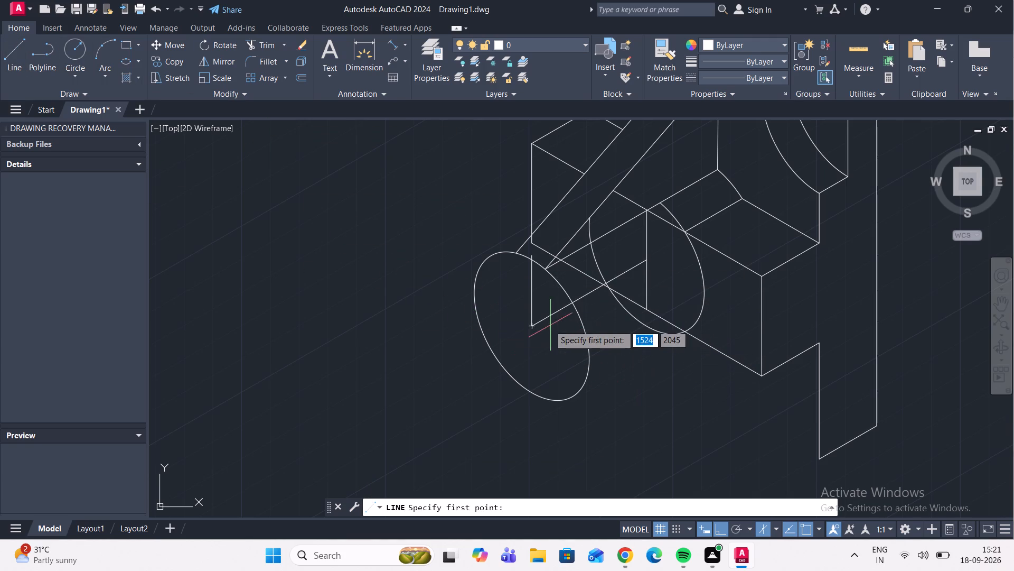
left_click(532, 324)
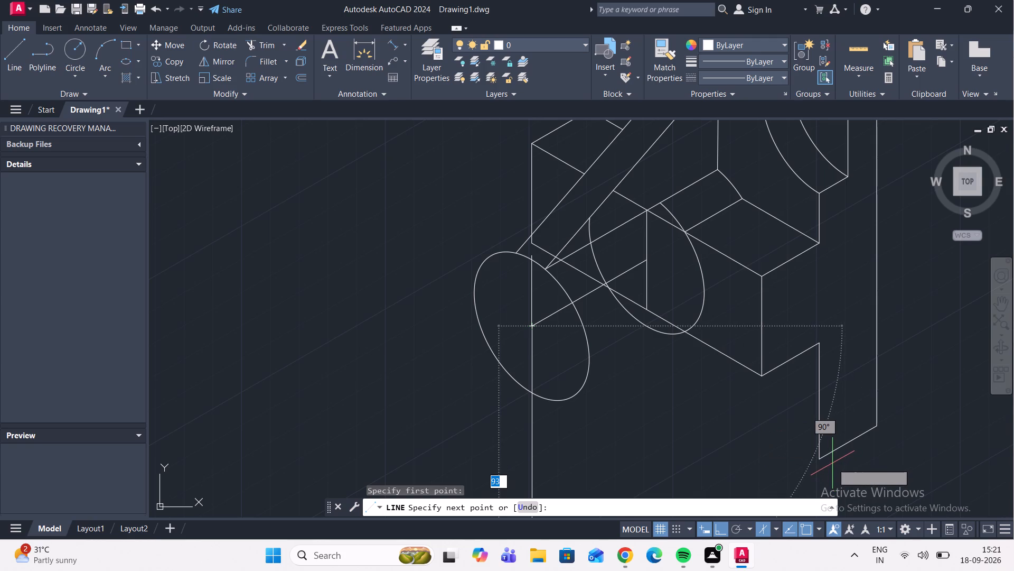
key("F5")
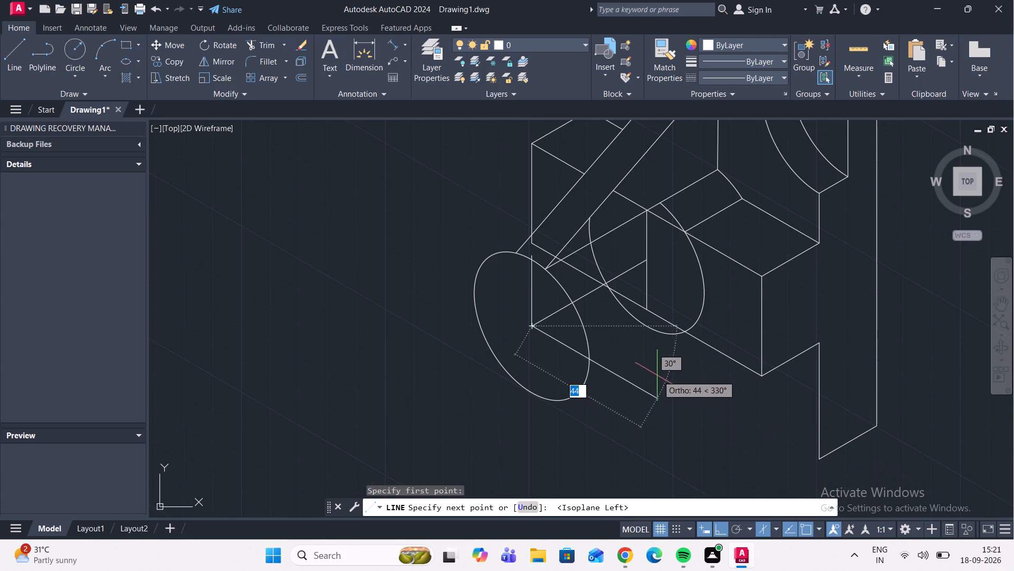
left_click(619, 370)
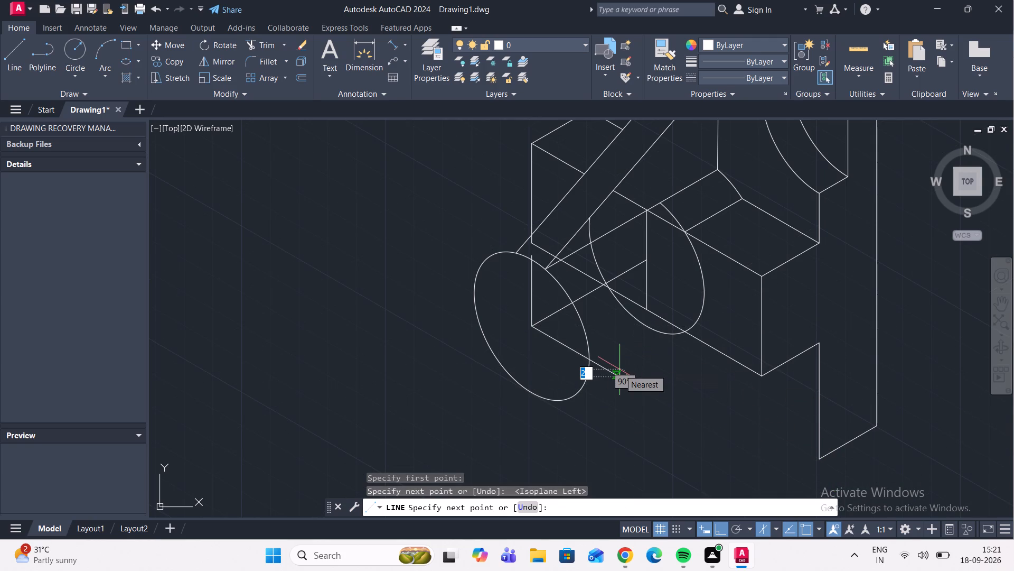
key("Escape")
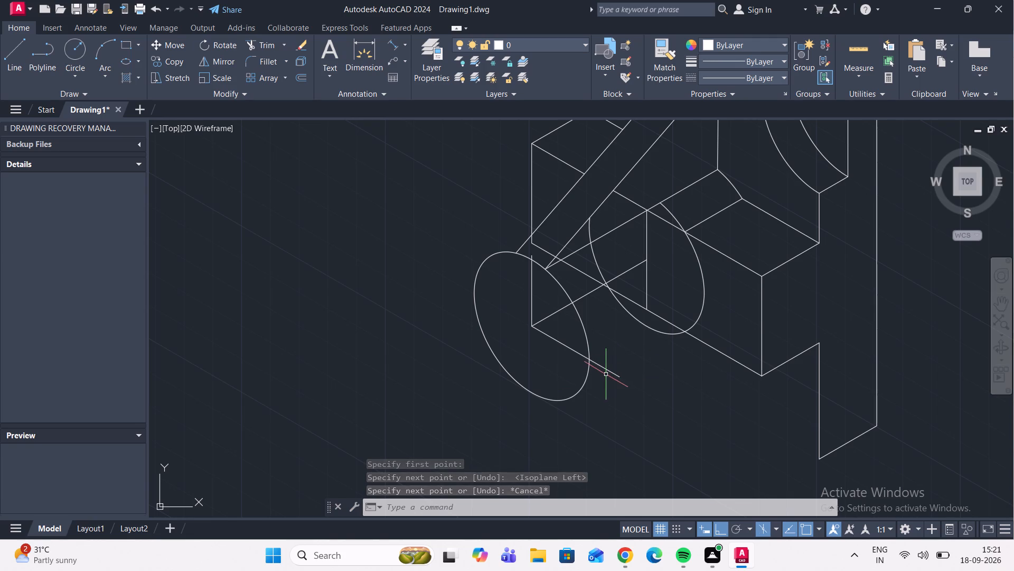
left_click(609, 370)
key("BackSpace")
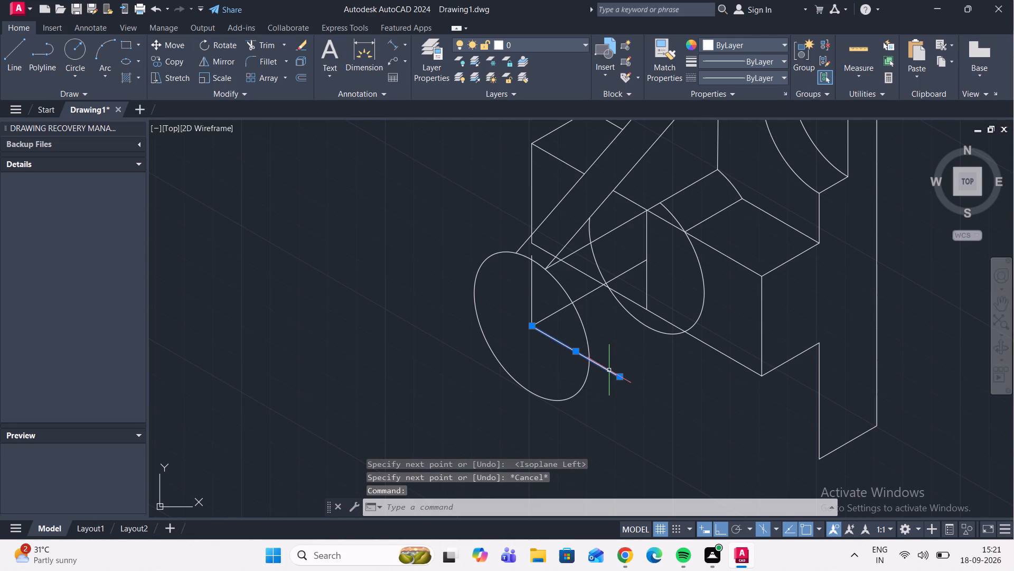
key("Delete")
Draw a 50-unit line at 330° from the front ellipse's centre.
left_click(17, 60)
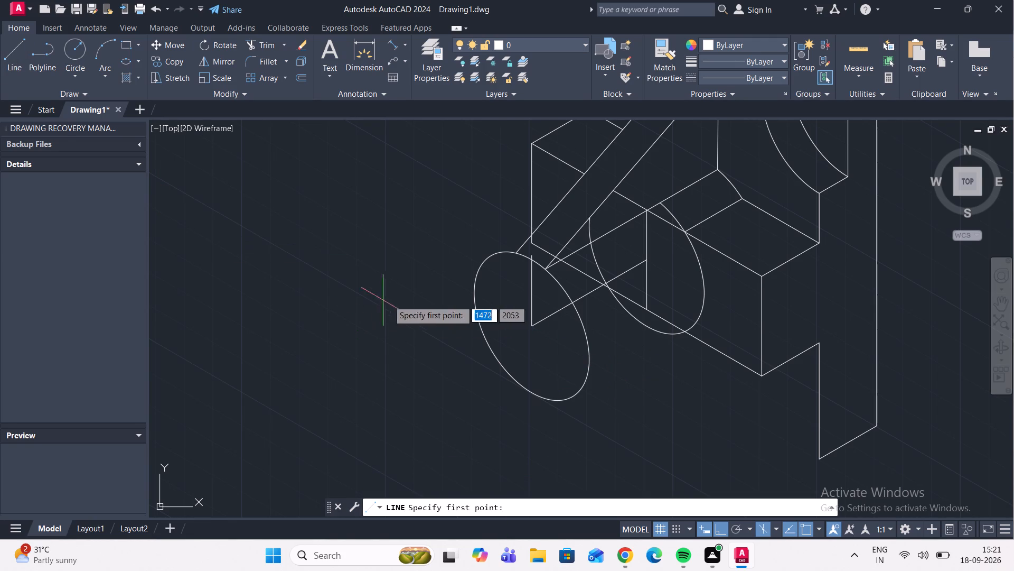
left_click(531, 325)
key("5")
key("0")
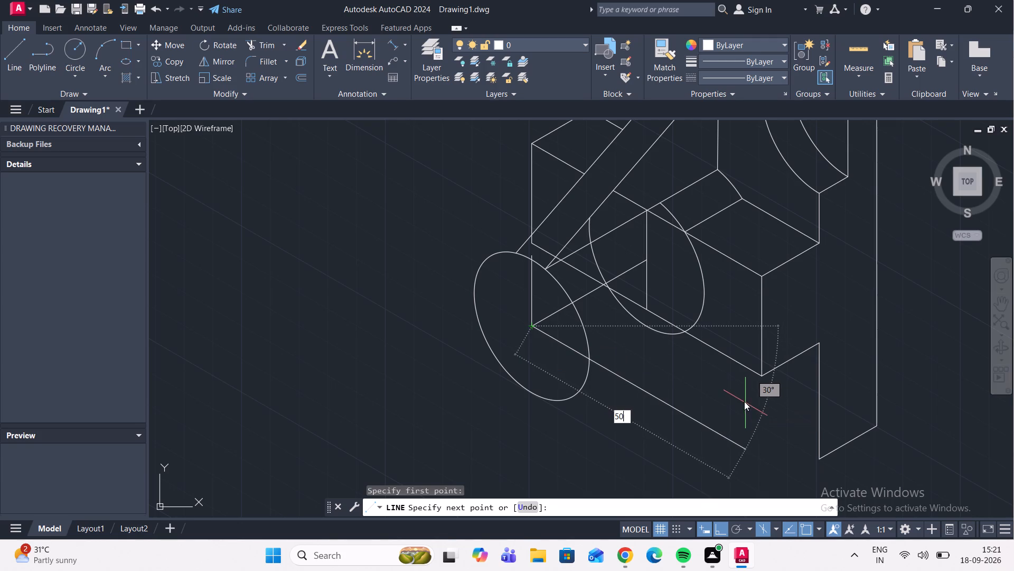
key("Return")
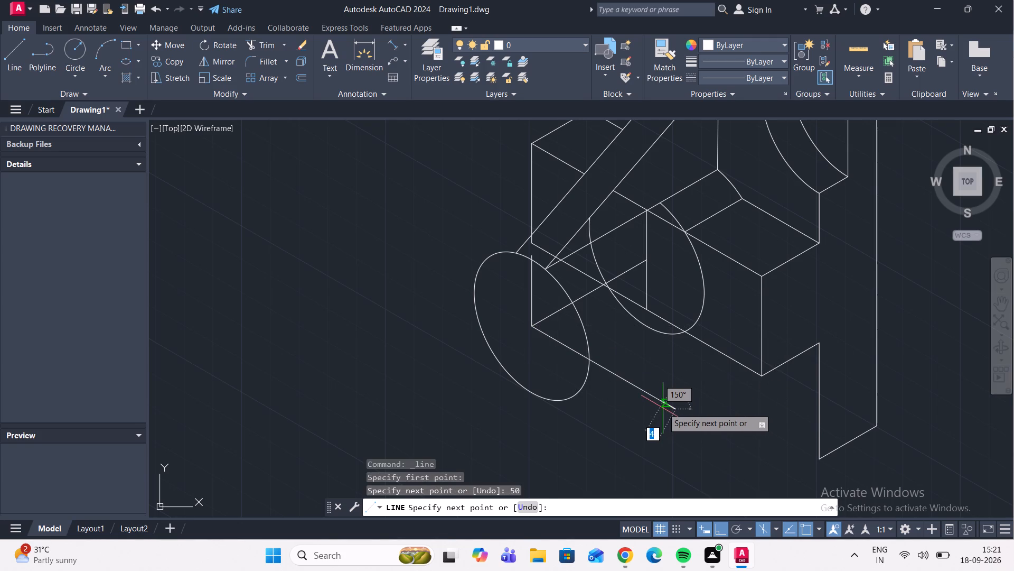
key("Escape")
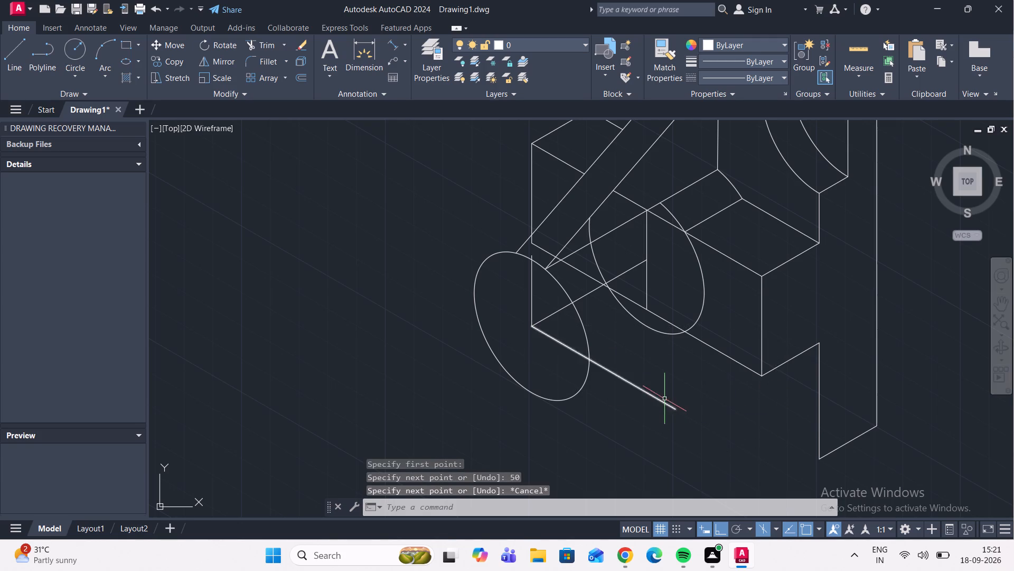
Copy the 50-unit line from the front ellipse's centre, offsetting it 10 units upward toward the right rib line's lower end.
middle_click_drag(667, 395, 732, 364)
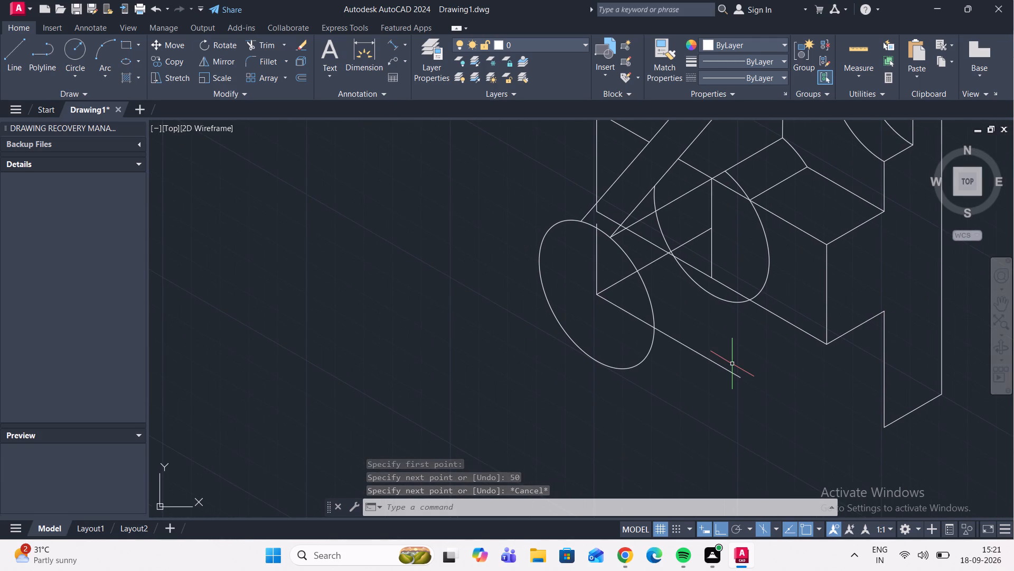
left_click(703, 376)
left_click(700, 343)
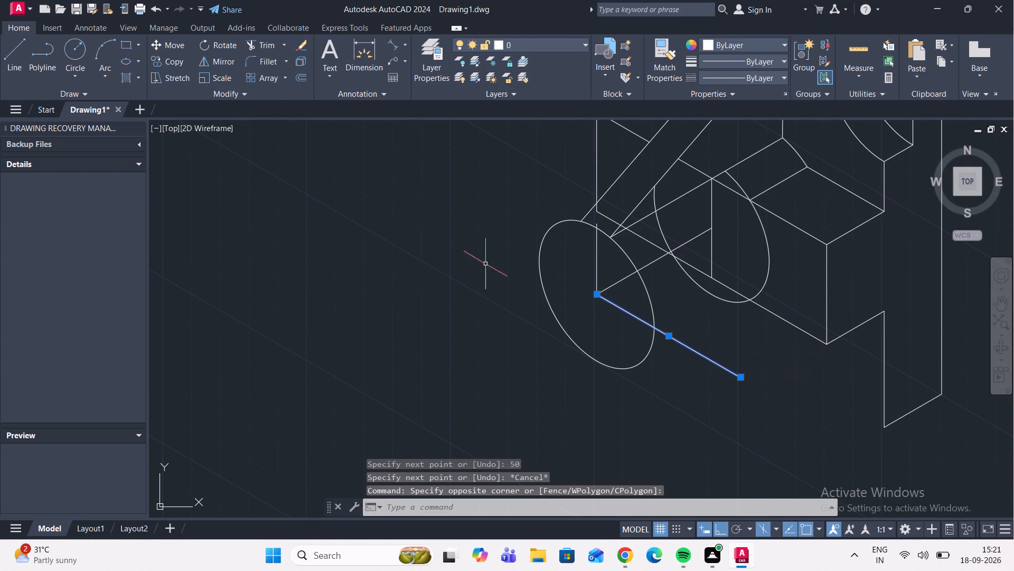
key("Escape")
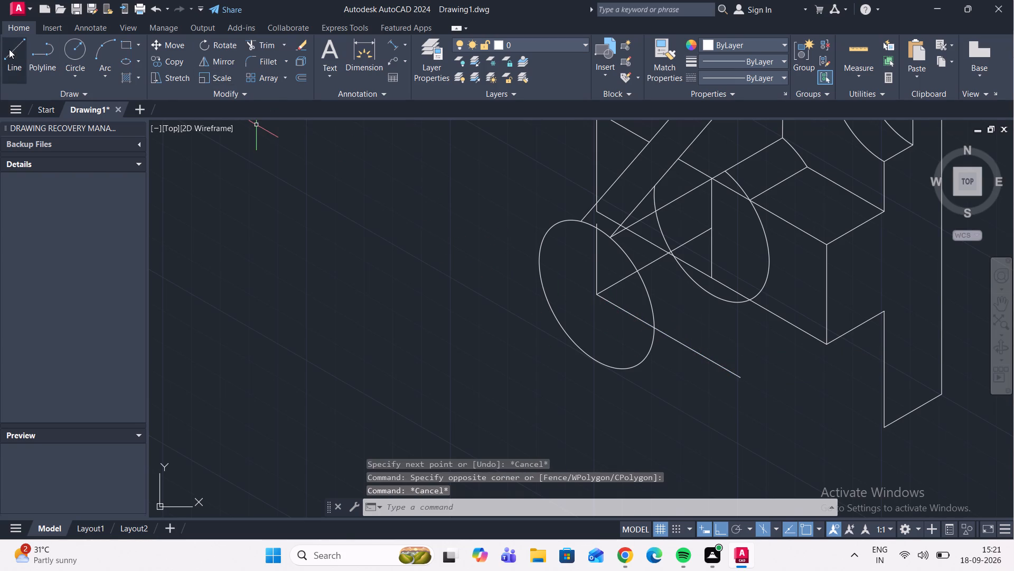
left_click_drag(706, 381, 706, 374)
left_click(682, 331)
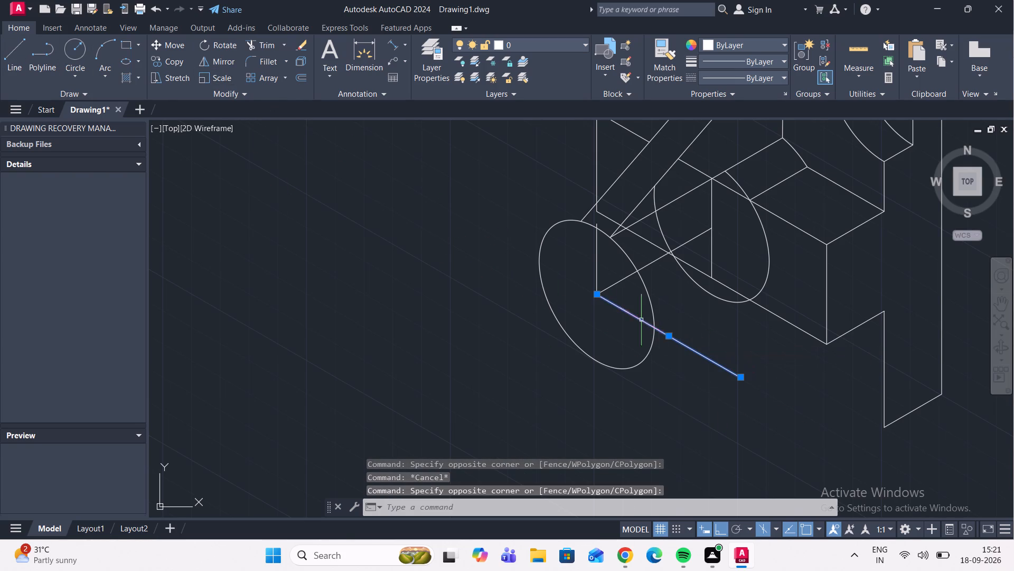
left_click(168, 63)
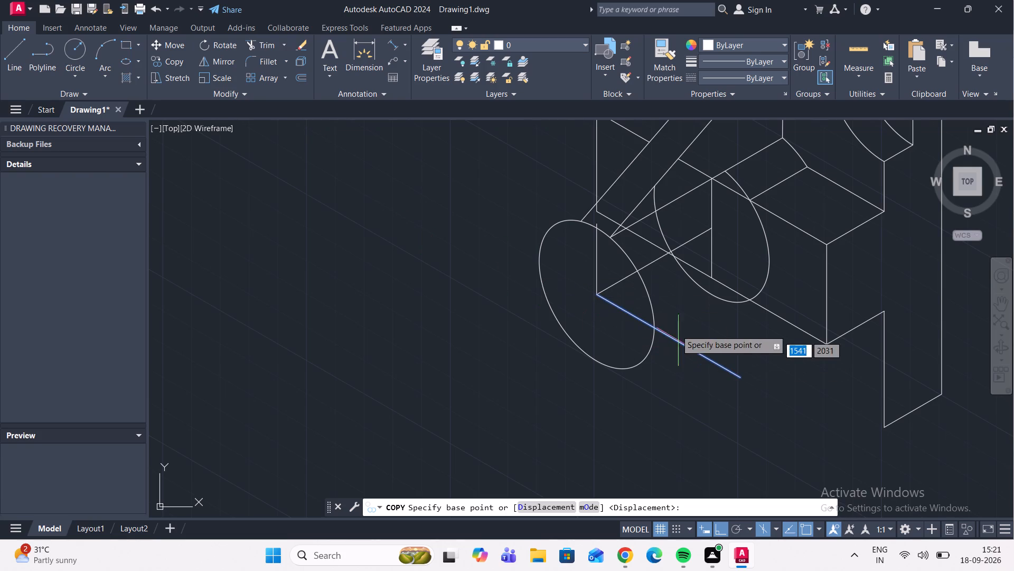
left_click(597, 295)
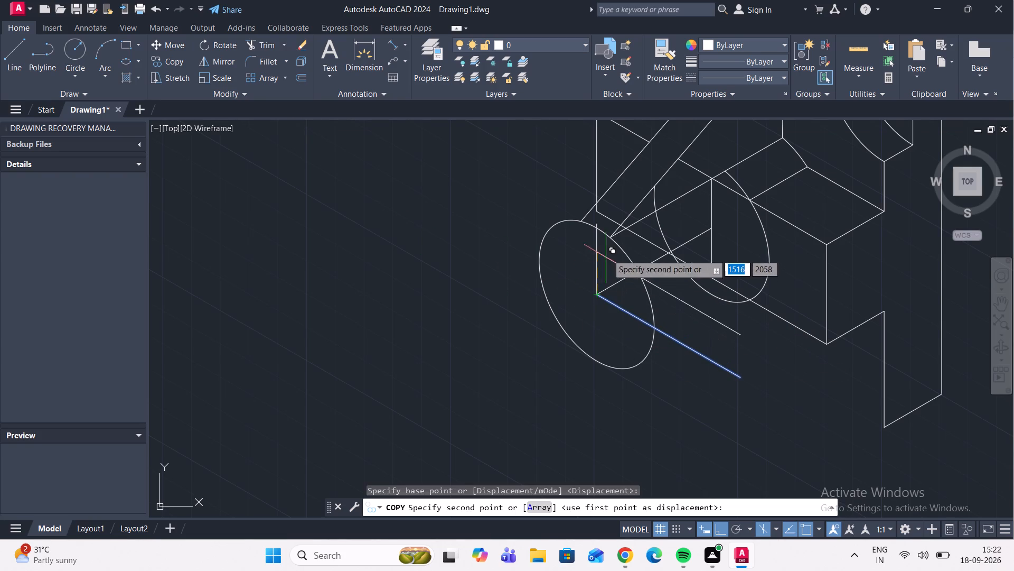
type("10")
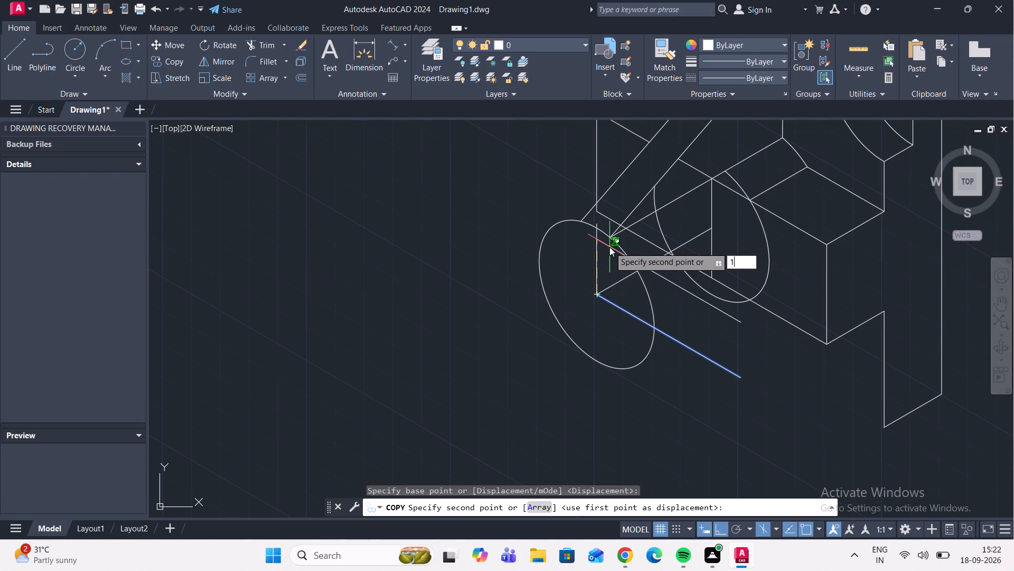
key("Return")
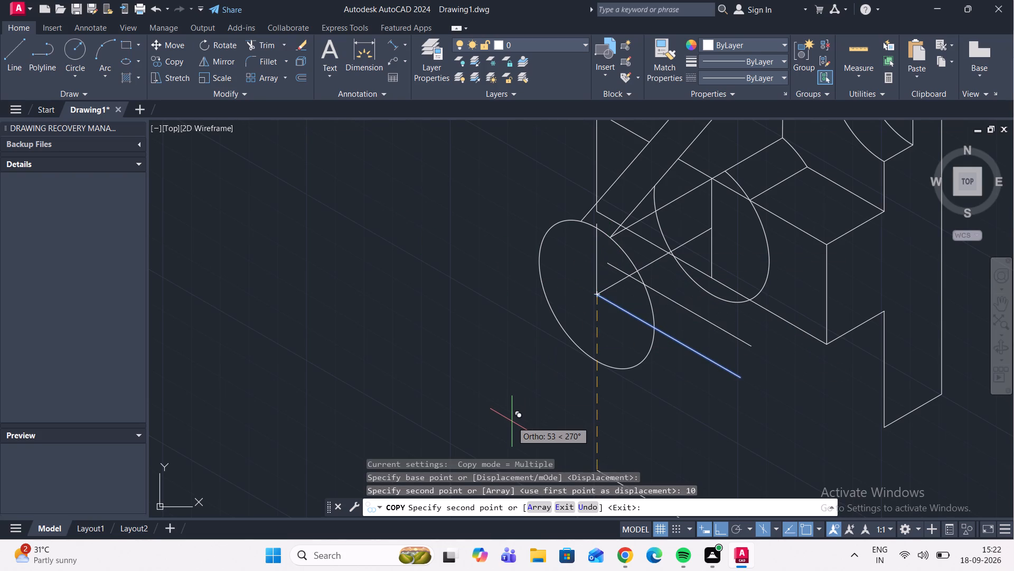
key("Escape")
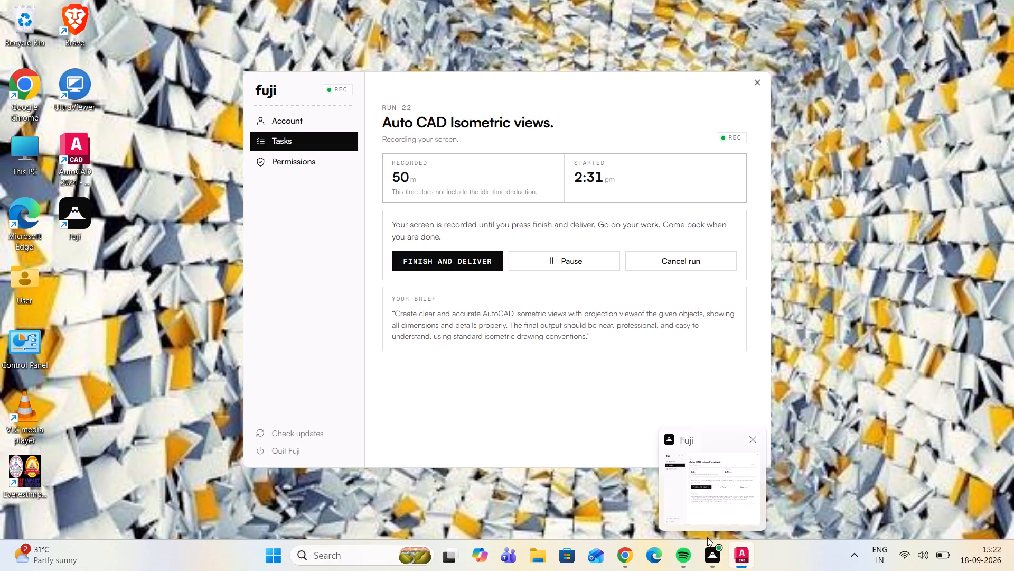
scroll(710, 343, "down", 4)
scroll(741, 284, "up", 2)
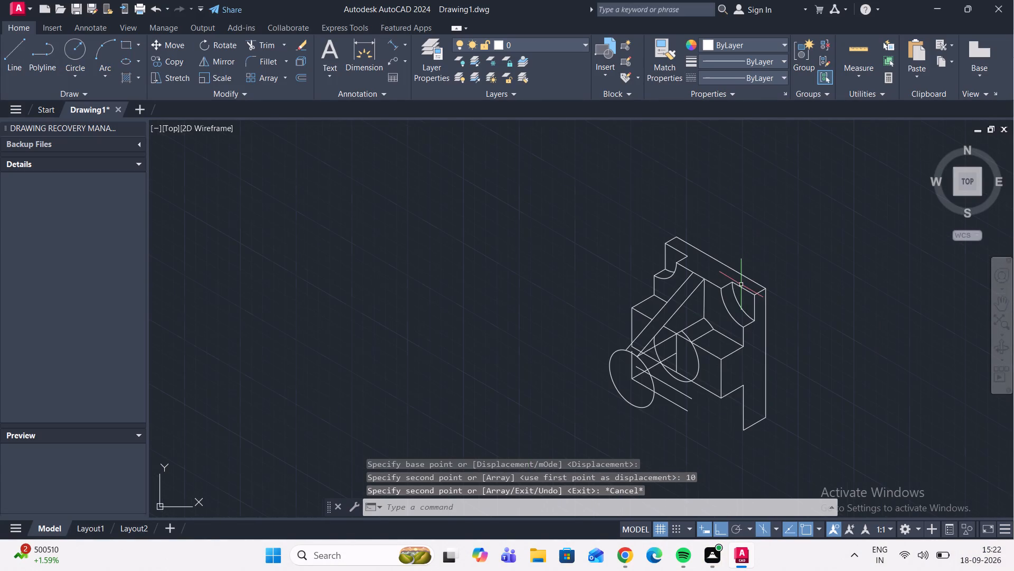
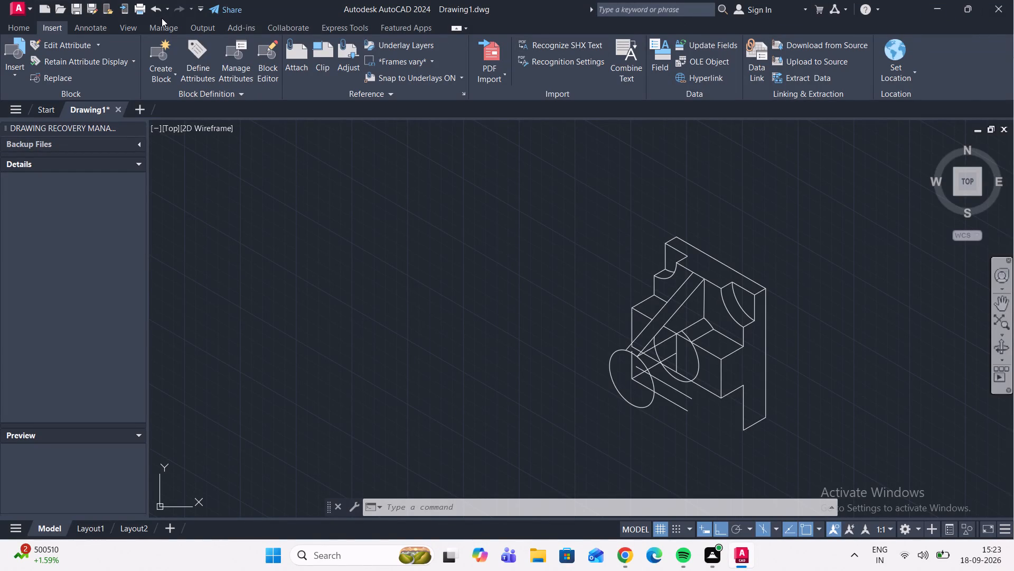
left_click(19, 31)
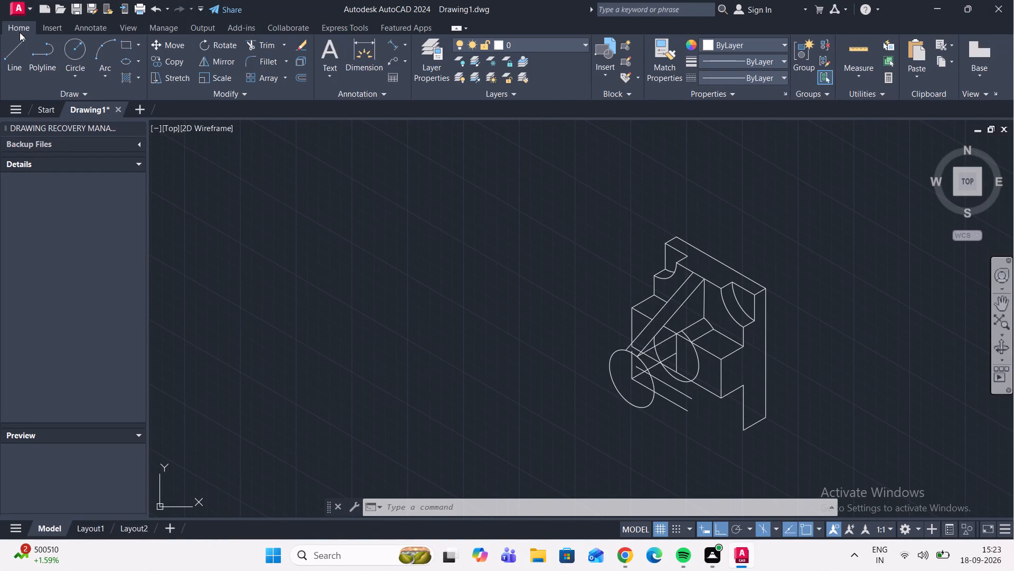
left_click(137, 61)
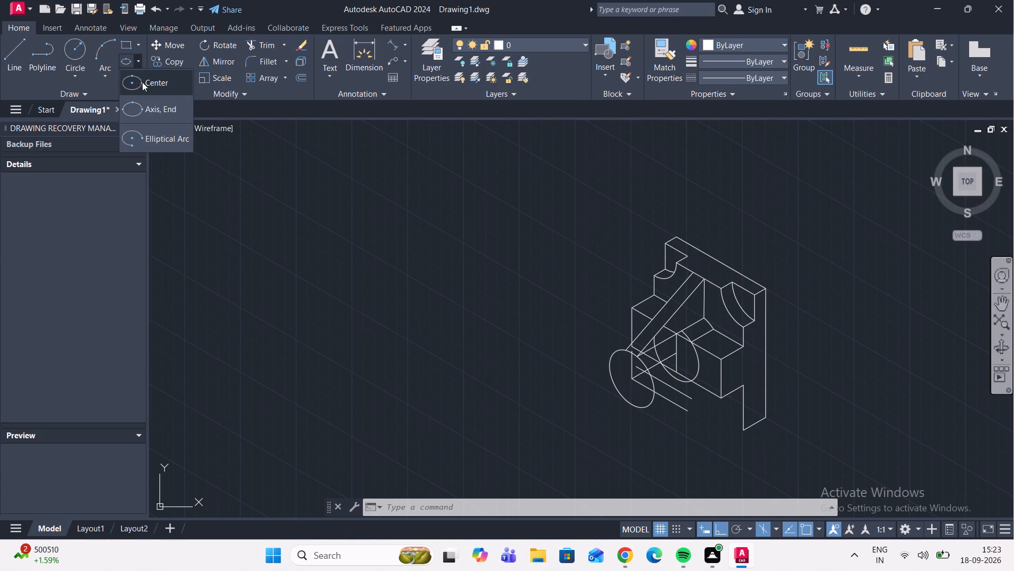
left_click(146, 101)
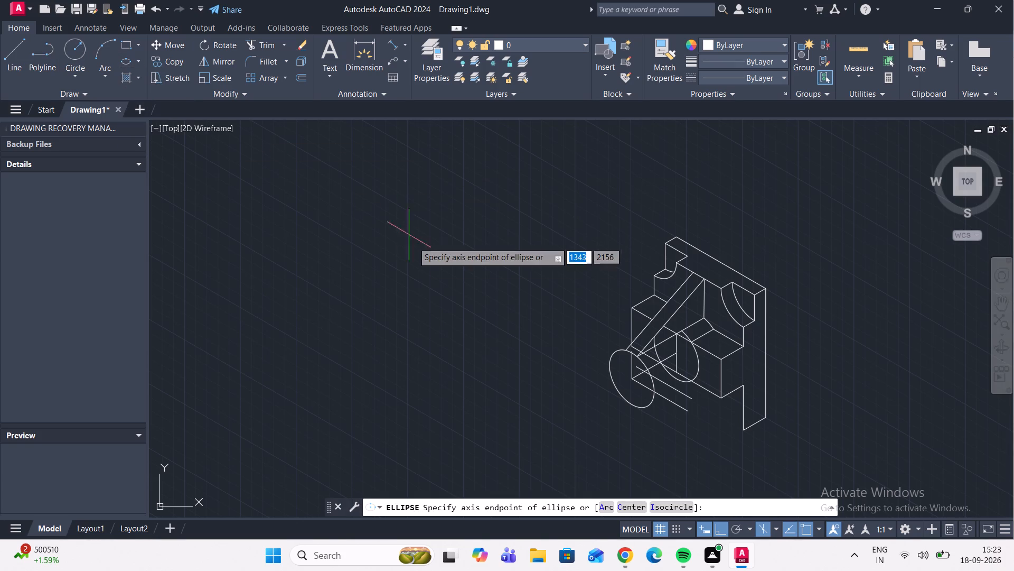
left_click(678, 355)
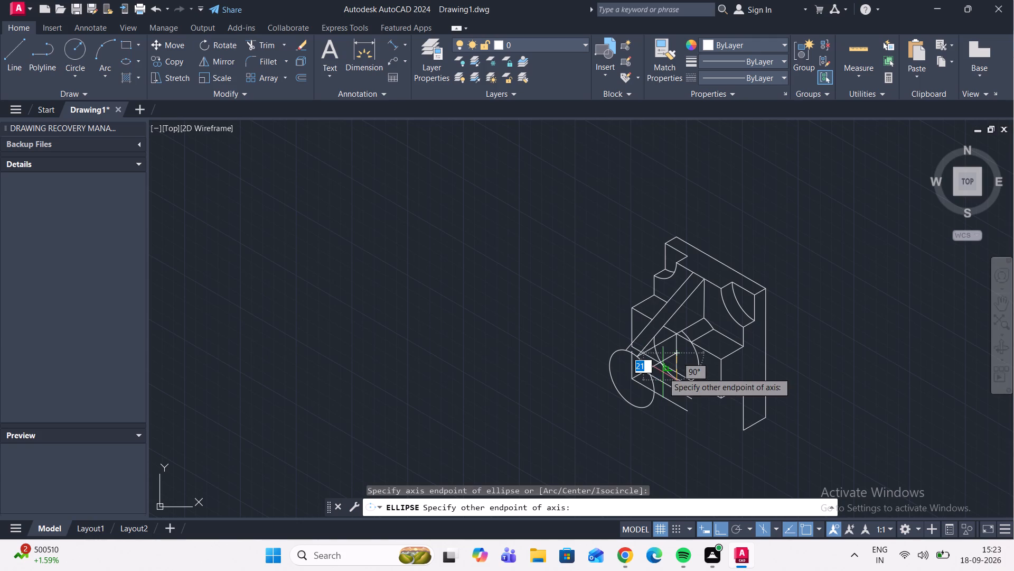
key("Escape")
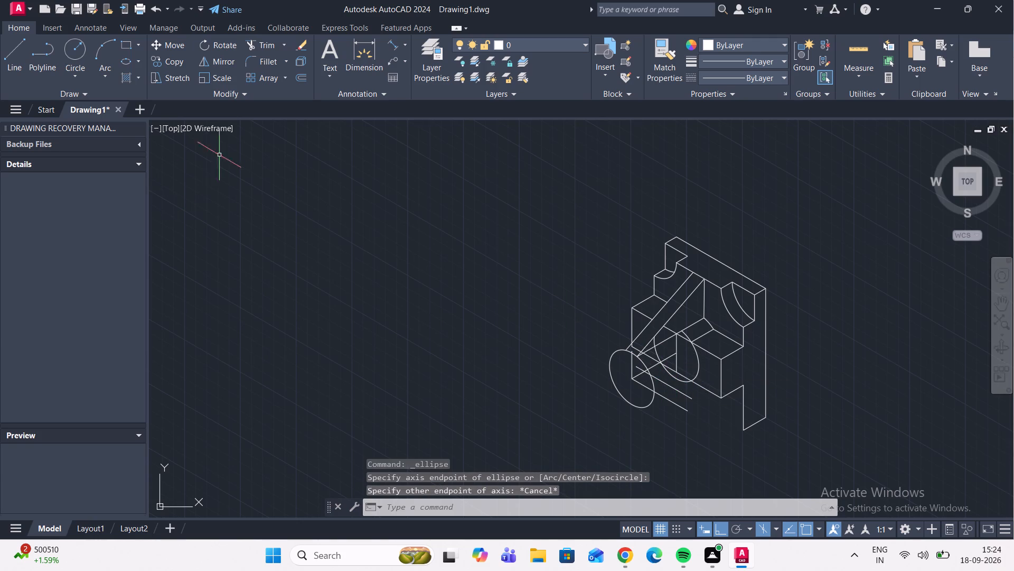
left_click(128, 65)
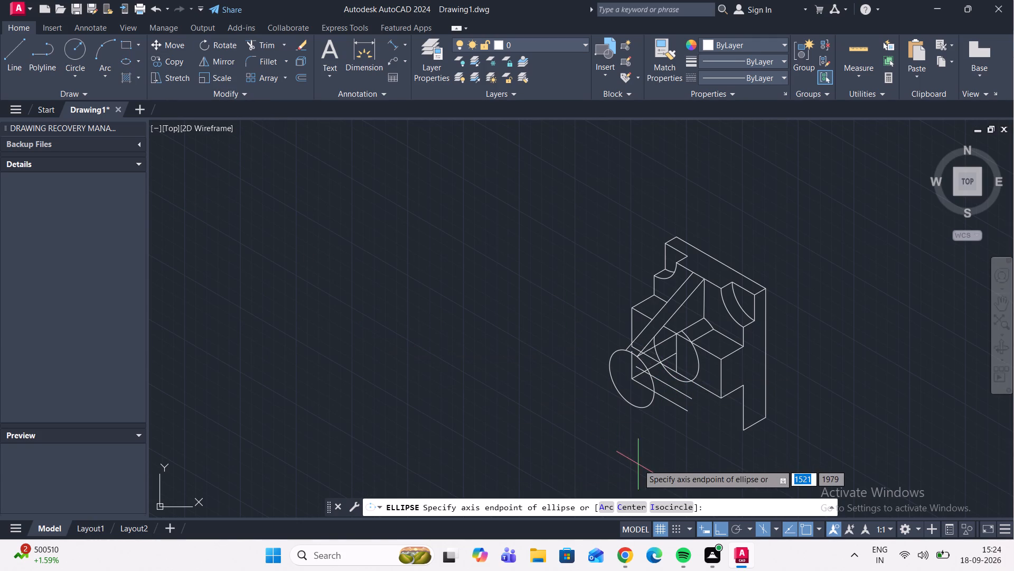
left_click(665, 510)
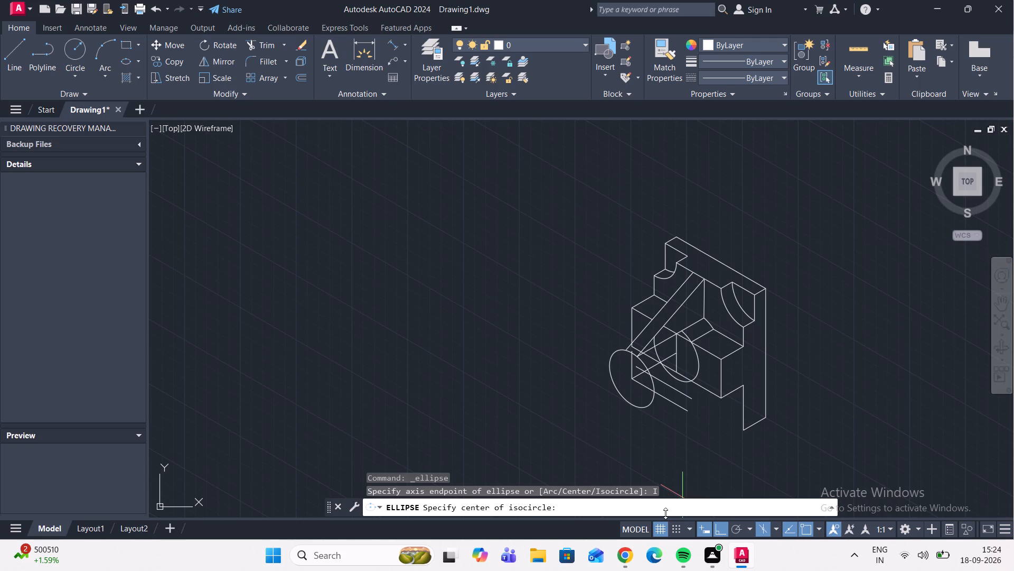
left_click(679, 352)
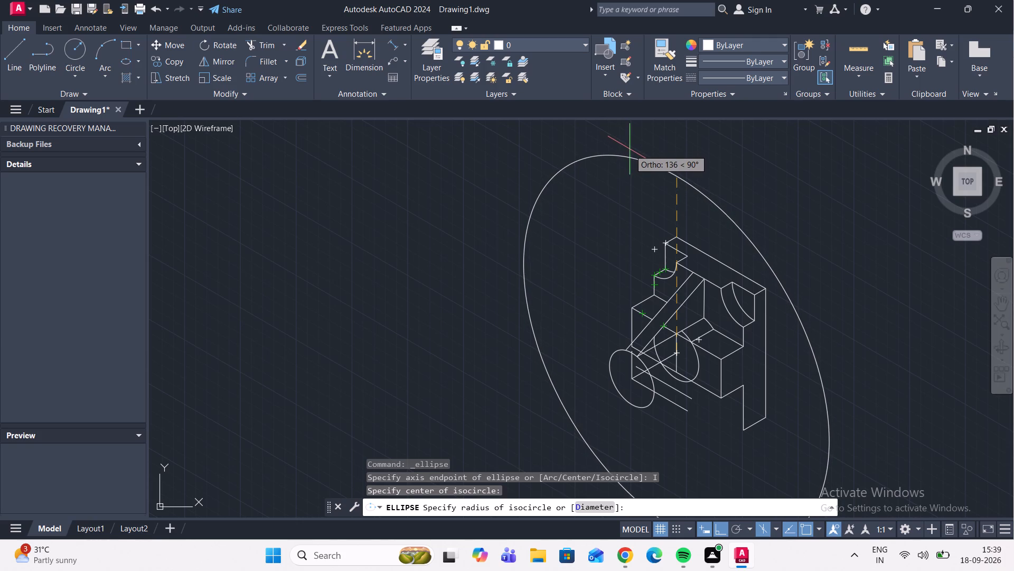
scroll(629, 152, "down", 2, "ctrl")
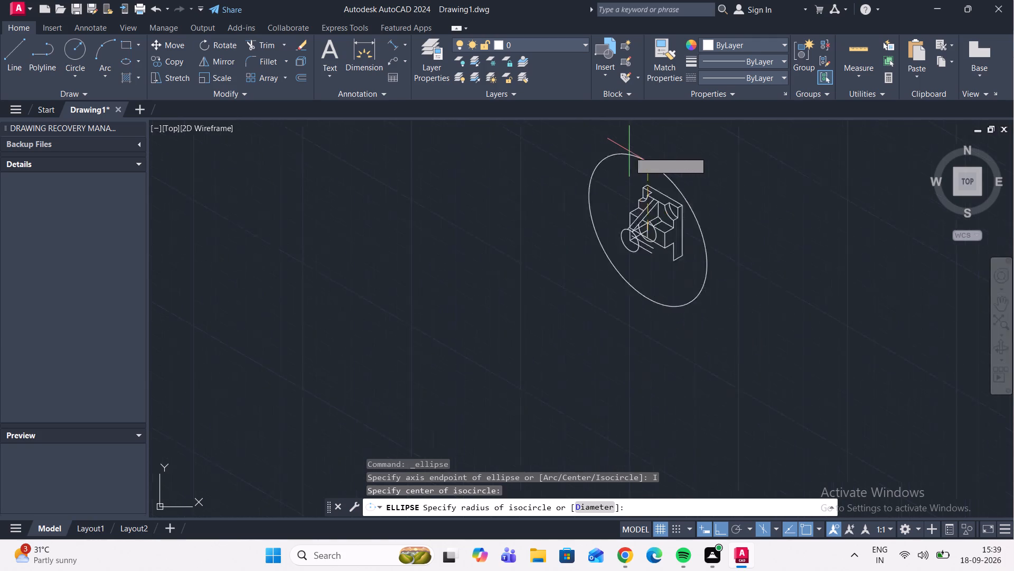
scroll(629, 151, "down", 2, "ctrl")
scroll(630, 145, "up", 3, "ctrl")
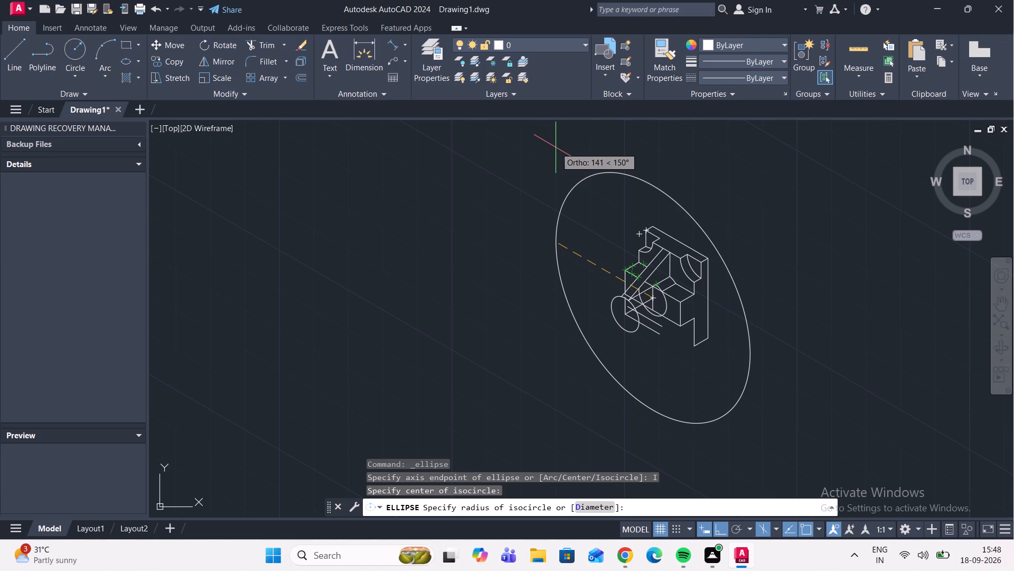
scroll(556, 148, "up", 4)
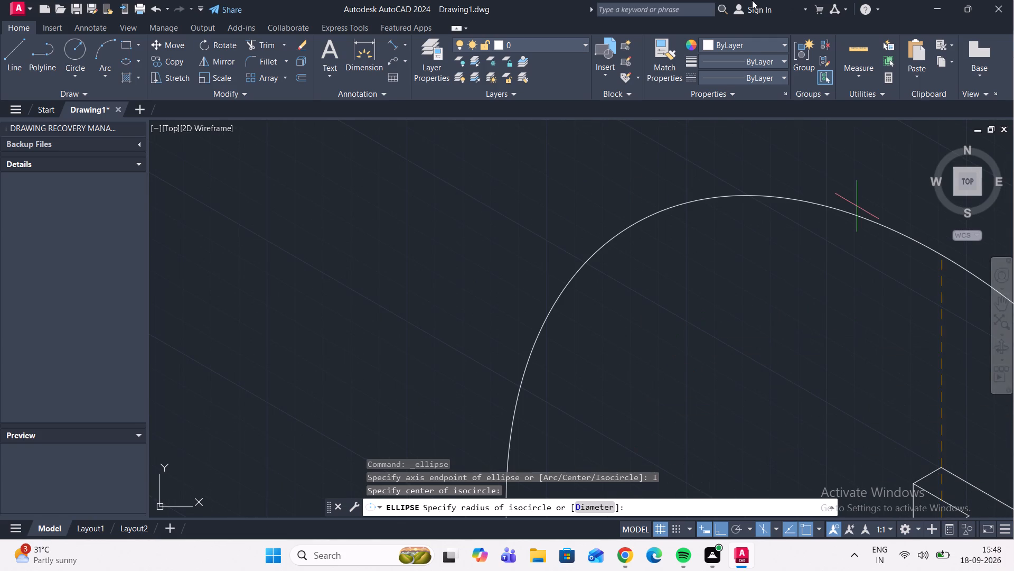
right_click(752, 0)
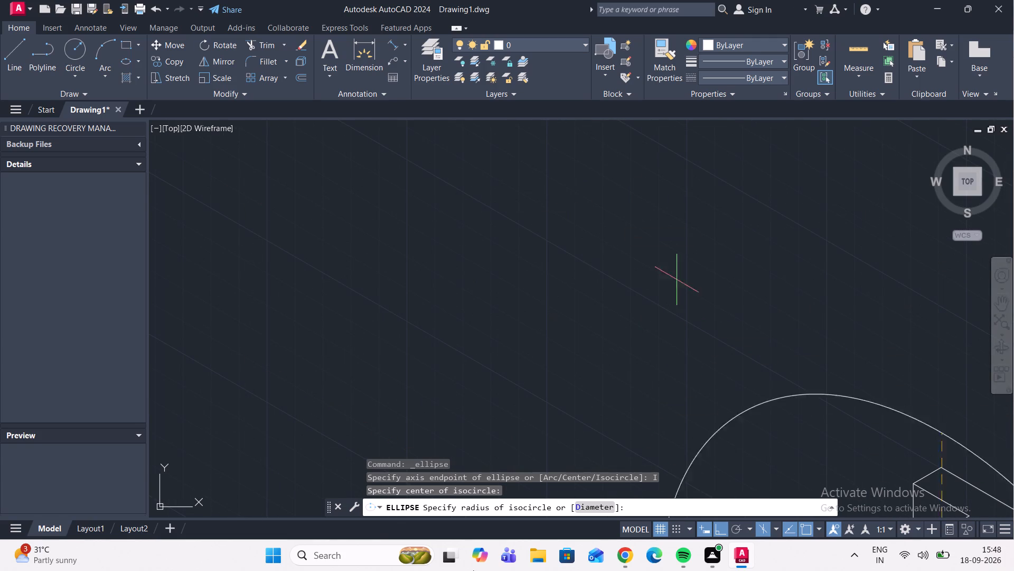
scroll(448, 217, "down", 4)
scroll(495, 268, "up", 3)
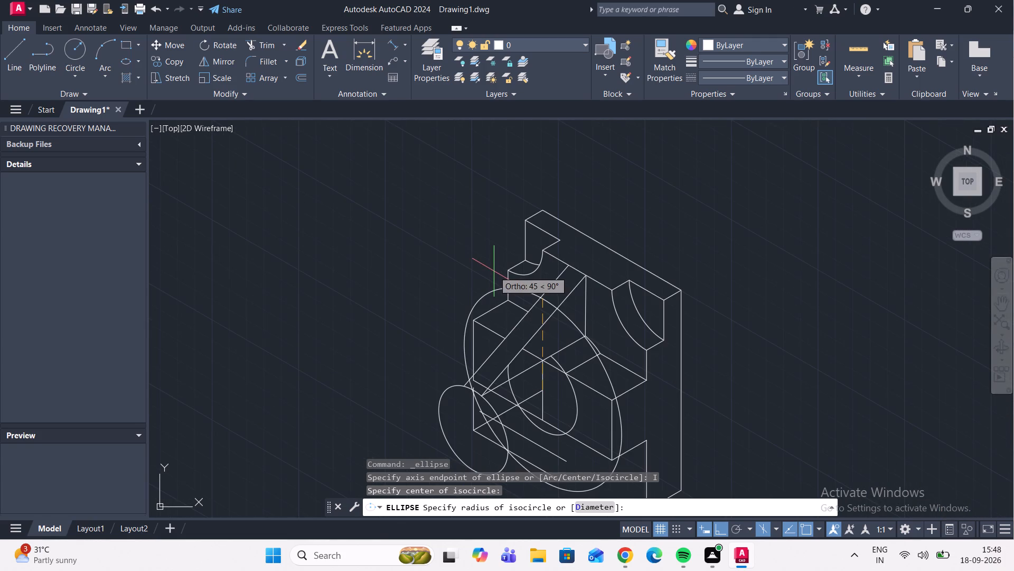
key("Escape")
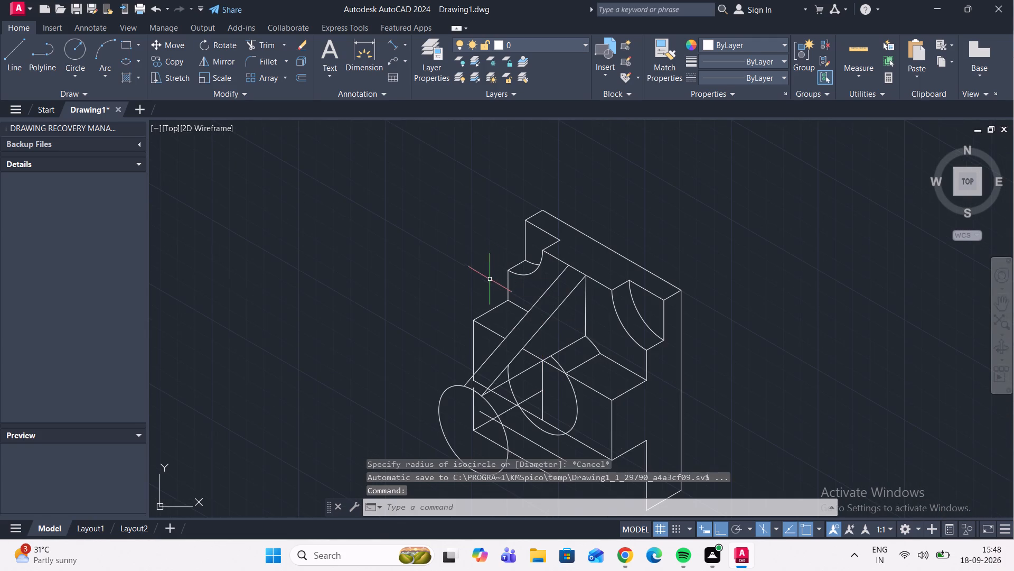
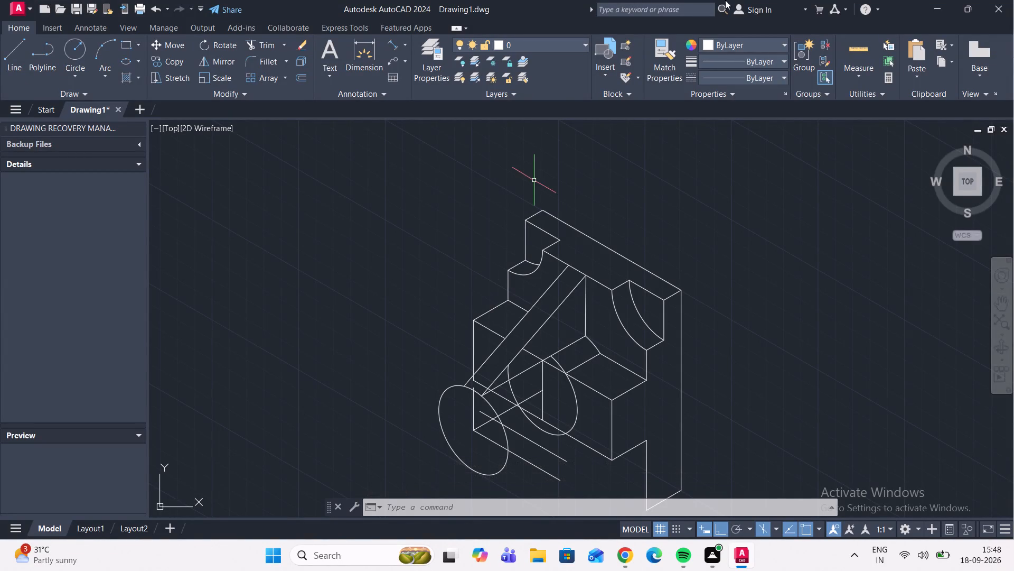
Trim the base edge crossing behind the diagonal rib, the vertical edge below the rib, and the short line end inside the front ellipse.
middle_click_drag(525, 407, 547, 305)
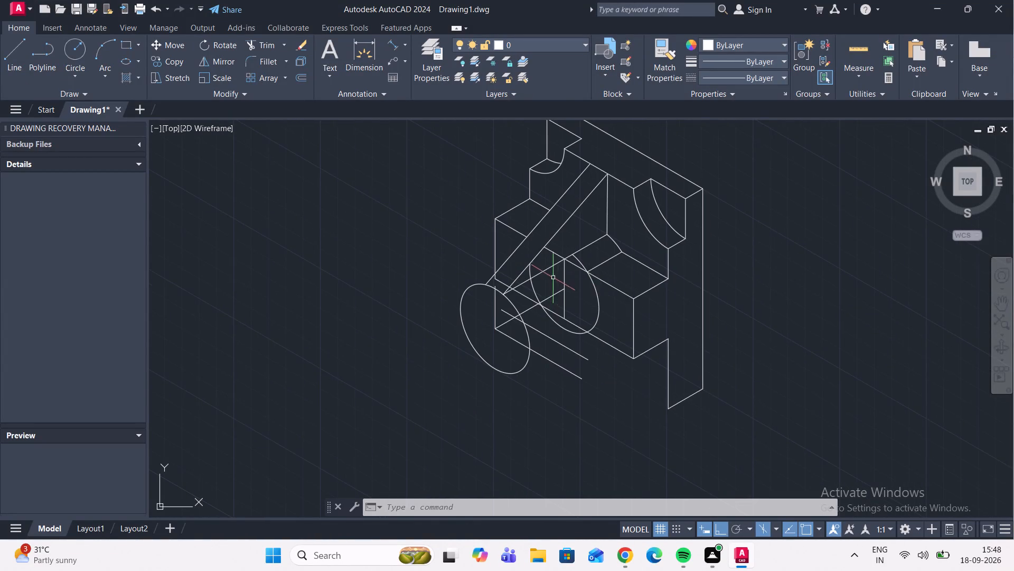
scroll(553, 271, "up", 1)
middle_click_drag(548, 279, 532, 303)
scroll(539, 299, "up", 1)
scroll(385, 314, "up", 2)
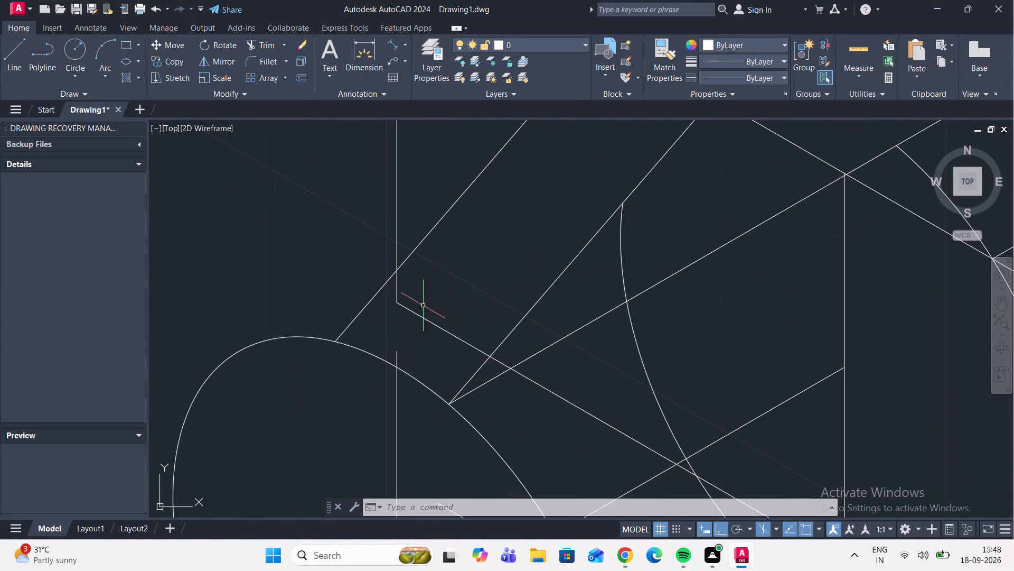
left_click(256, 47)
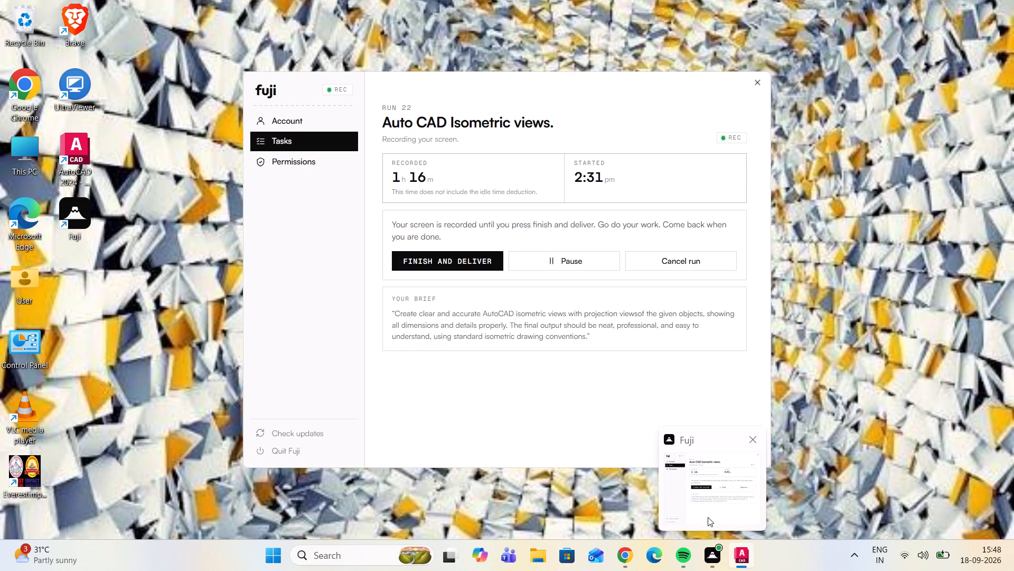
left_click(436, 326)
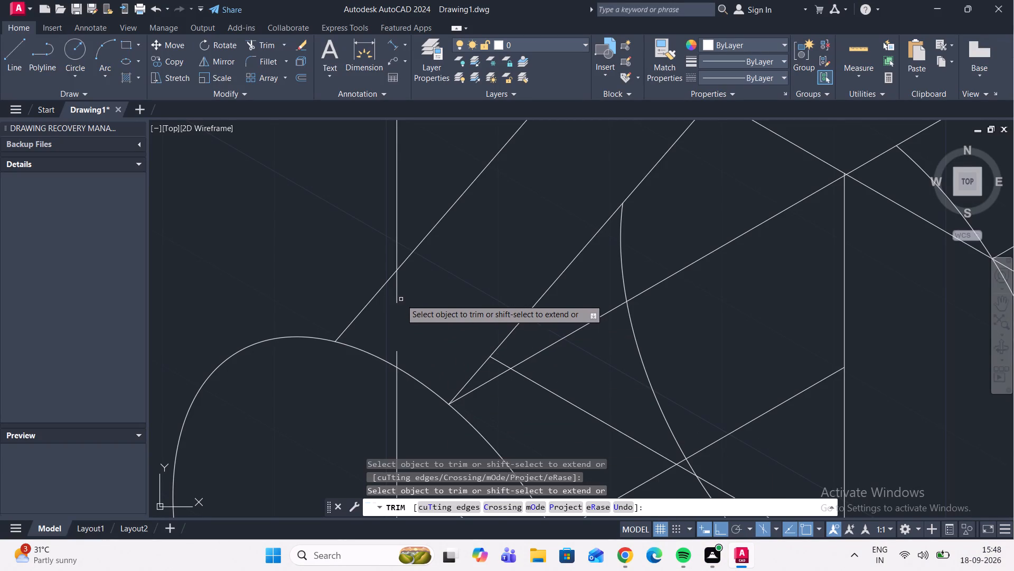
left_click(398, 292)
left_click(398, 358)
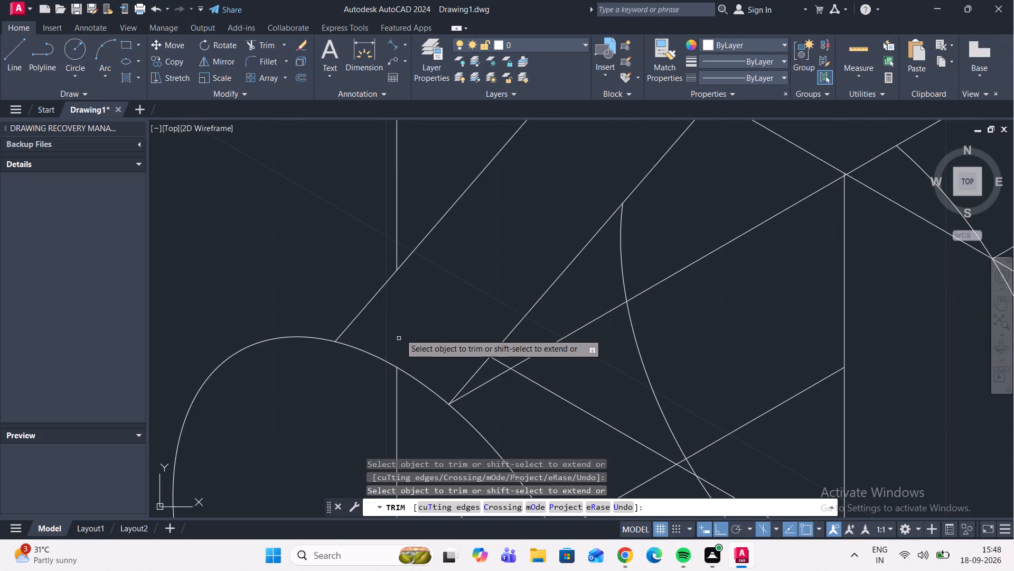
scroll(404, 327, "down", 3)
left_click(405, 359)
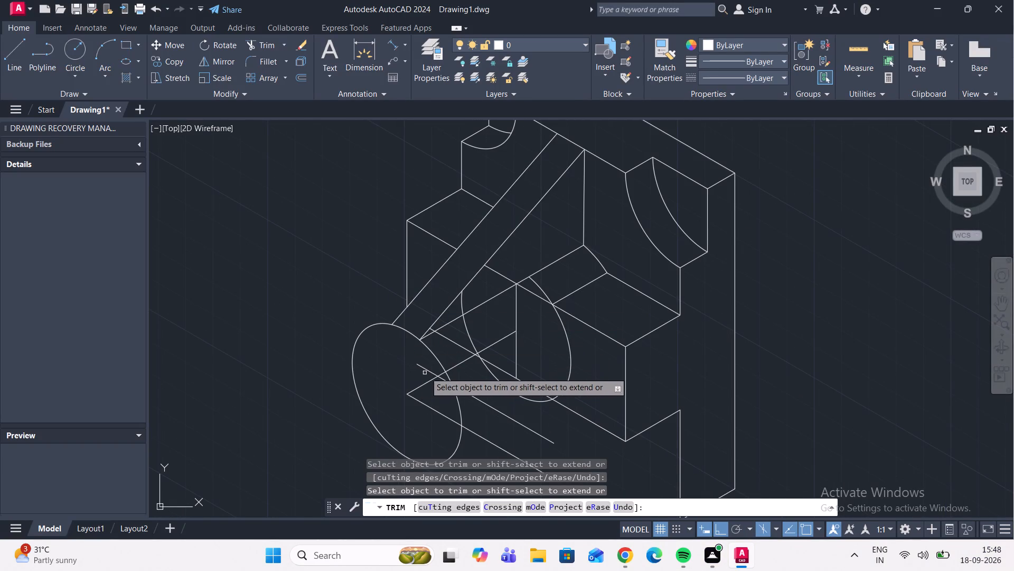
left_click(427, 371)
scroll(439, 380, "up", 2)
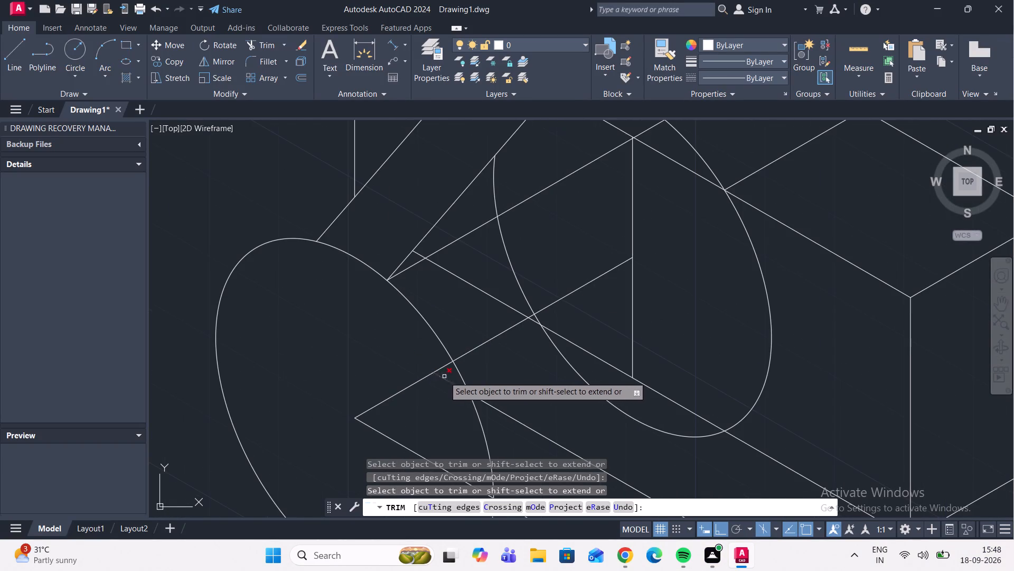
Trim away the receding line between the front and rear ellipses and the vertical line inside the rear ellipse.
scroll(388, 321, "down", 3)
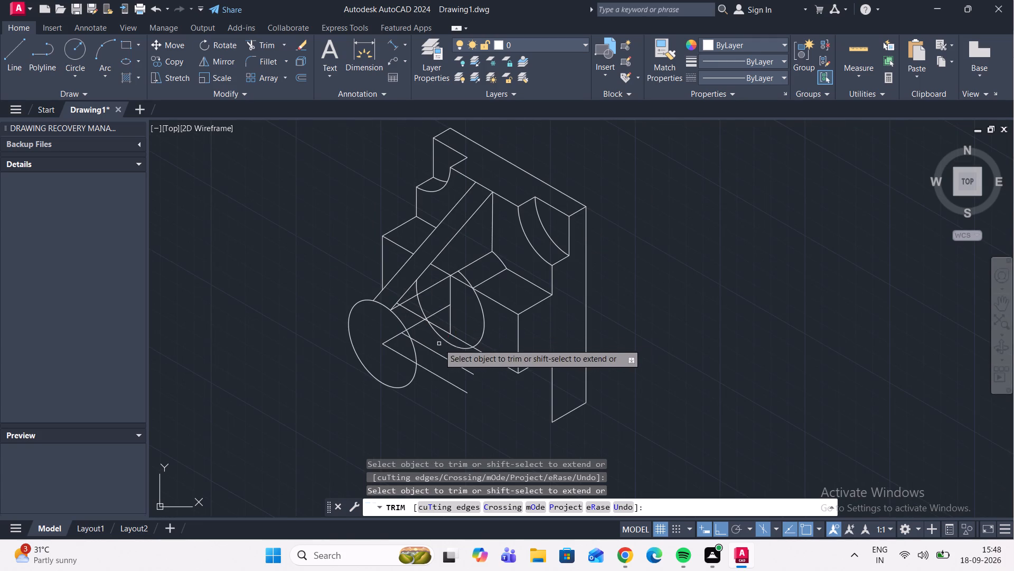
scroll(435, 344, "up", 2)
left_click(388, 296)
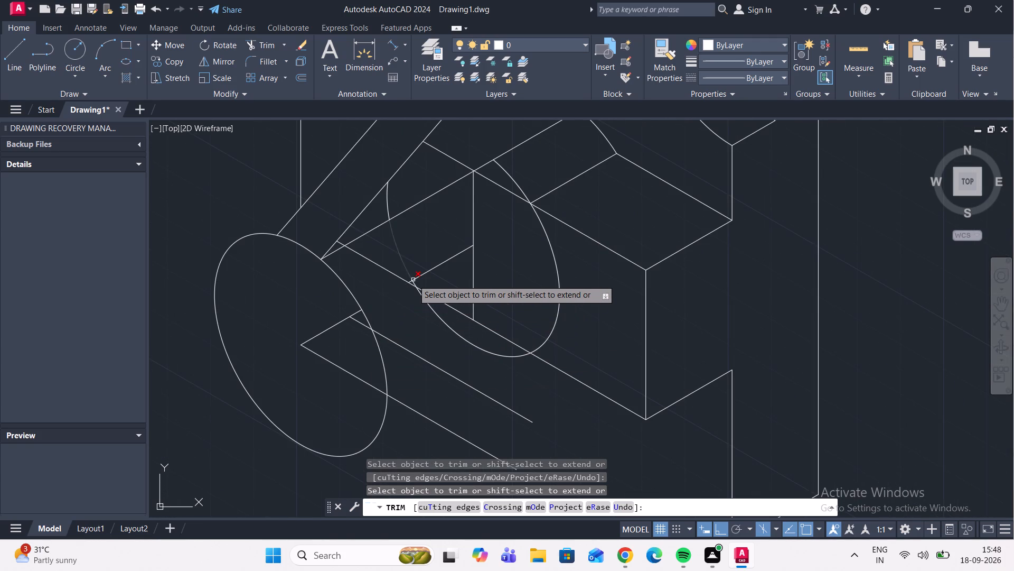
left_click(417, 276)
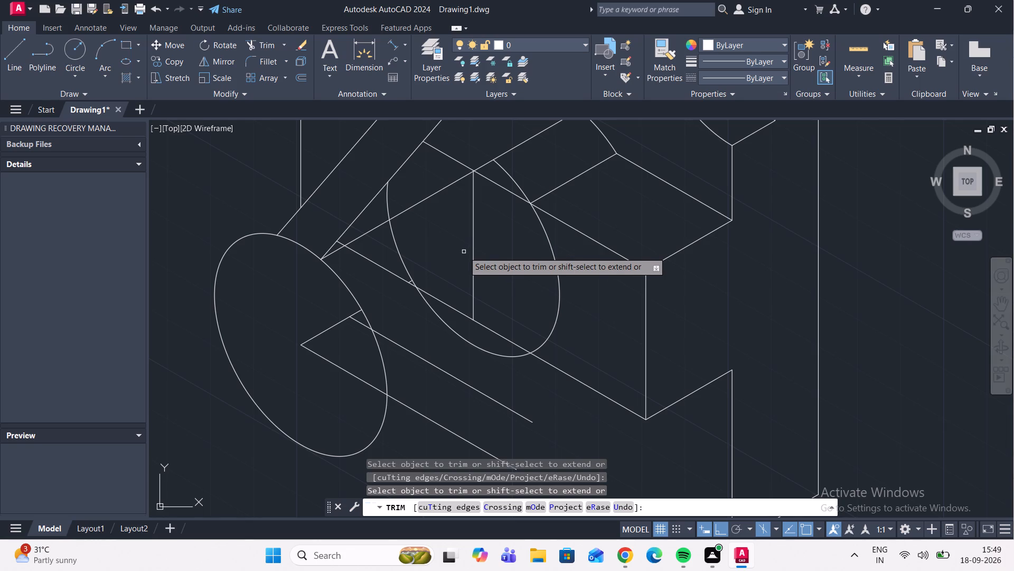
scroll(448, 265, "down", 2)
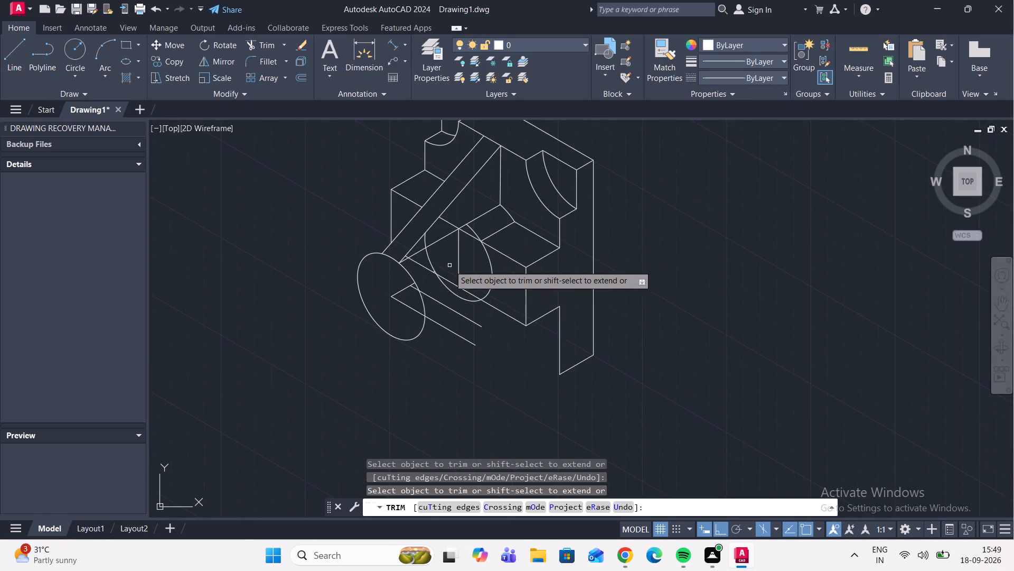
scroll(405, 283, "up", 3)
scroll(513, 248, "up", 2)
left_click(500, 249)
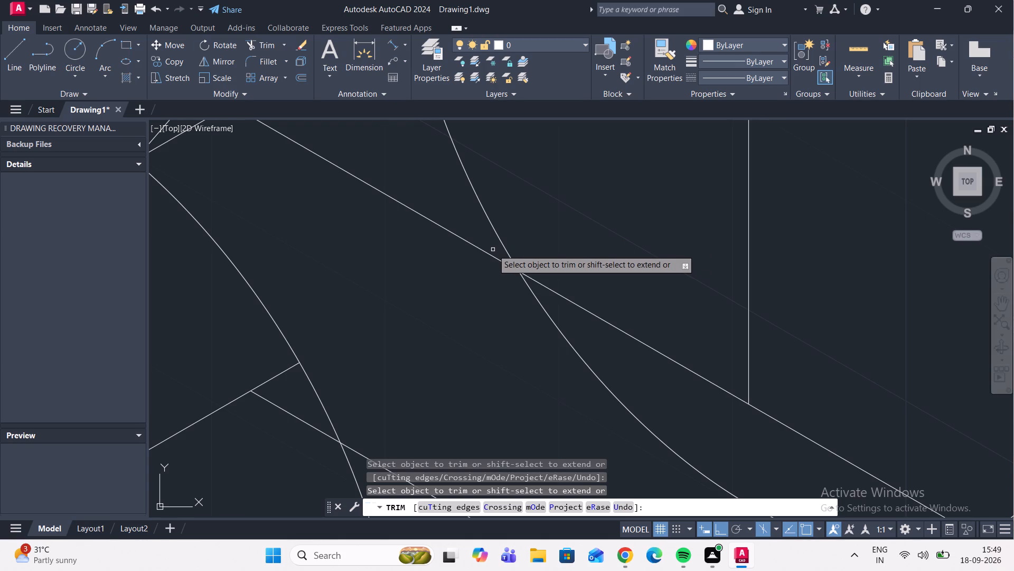
scroll(520, 243, "down", 4)
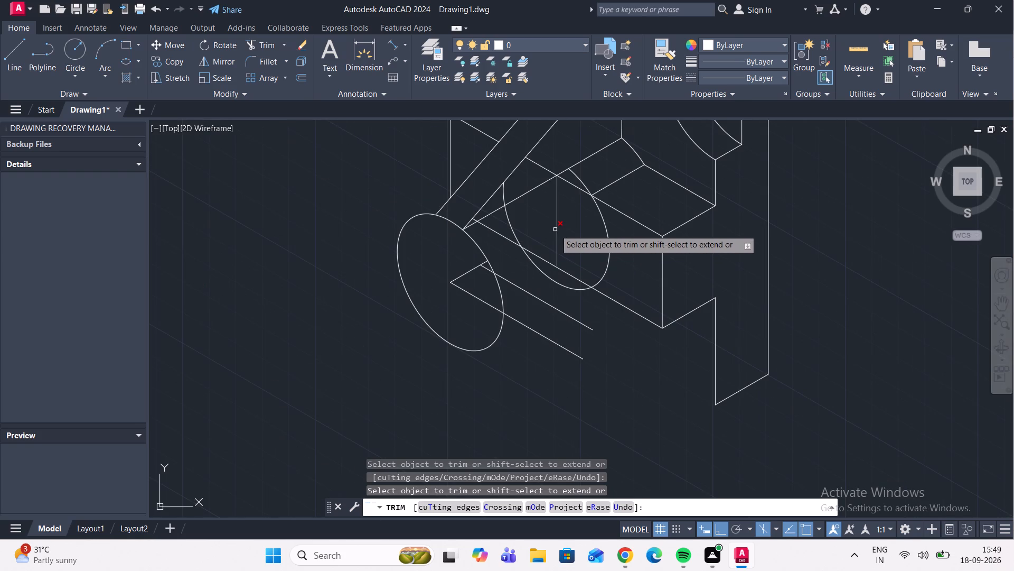
left_click(557, 229)
Trim the rear ellipse's arcs above the receding edge and the block edge segments between the rib and the block's corner.
middle_click_drag(545, 247, 467, 300)
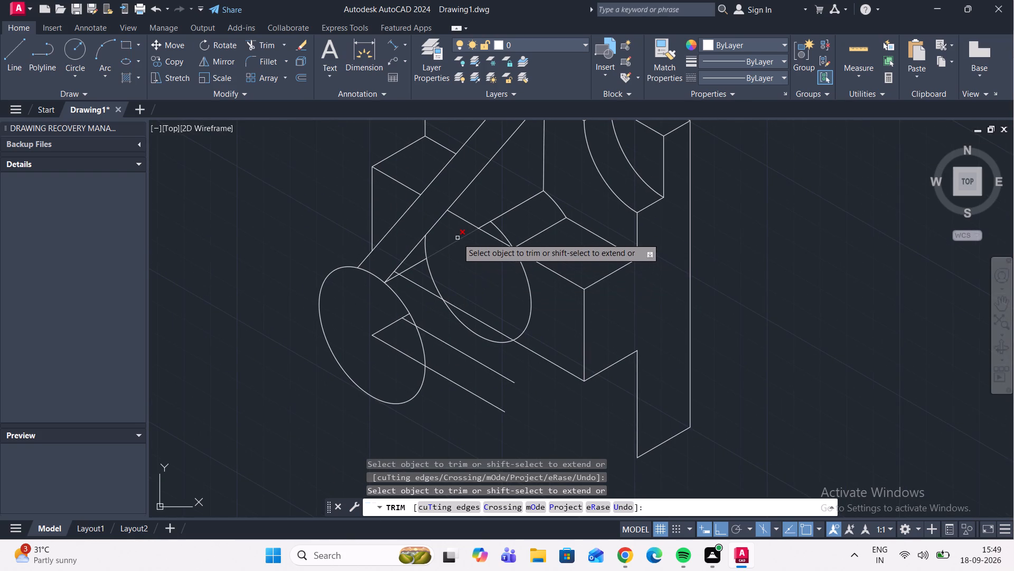
scroll(466, 253, "down", 3)
middle_click_drag(468, 263, 468, 290)
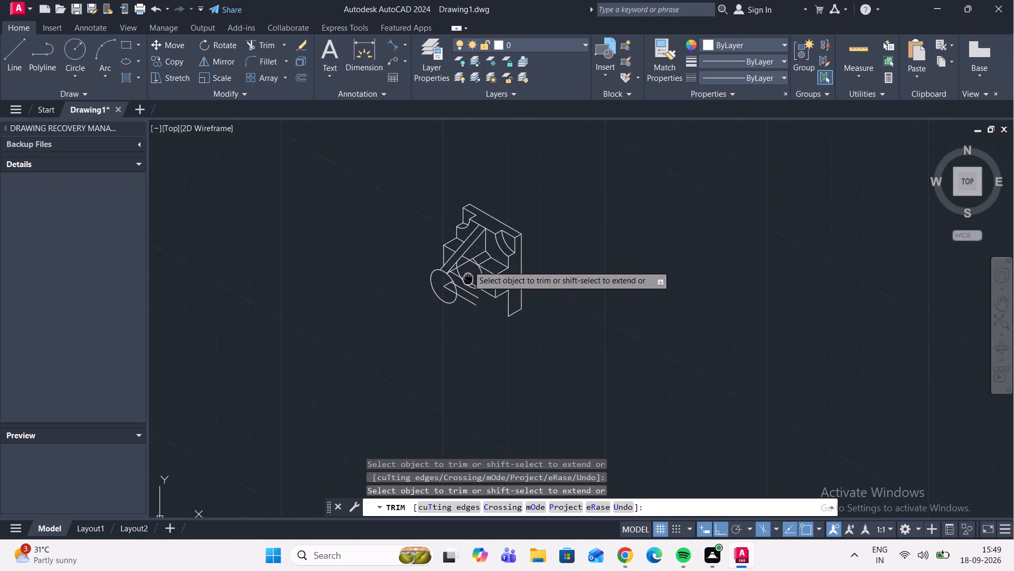
middle_click_drag(468, 290, 439, 319)
scroll(447, 283, "up", 3)
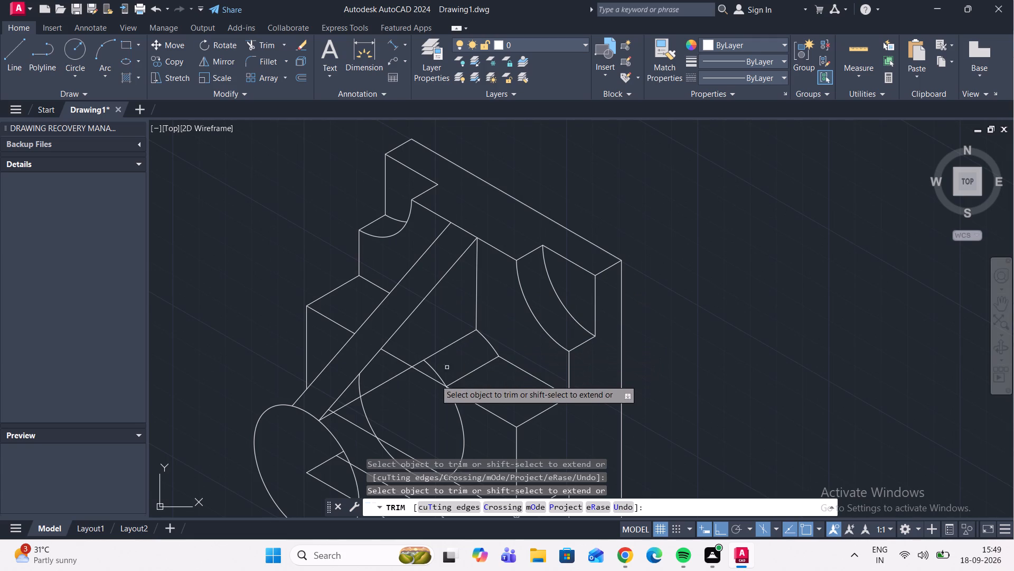
left_click(434, 367)
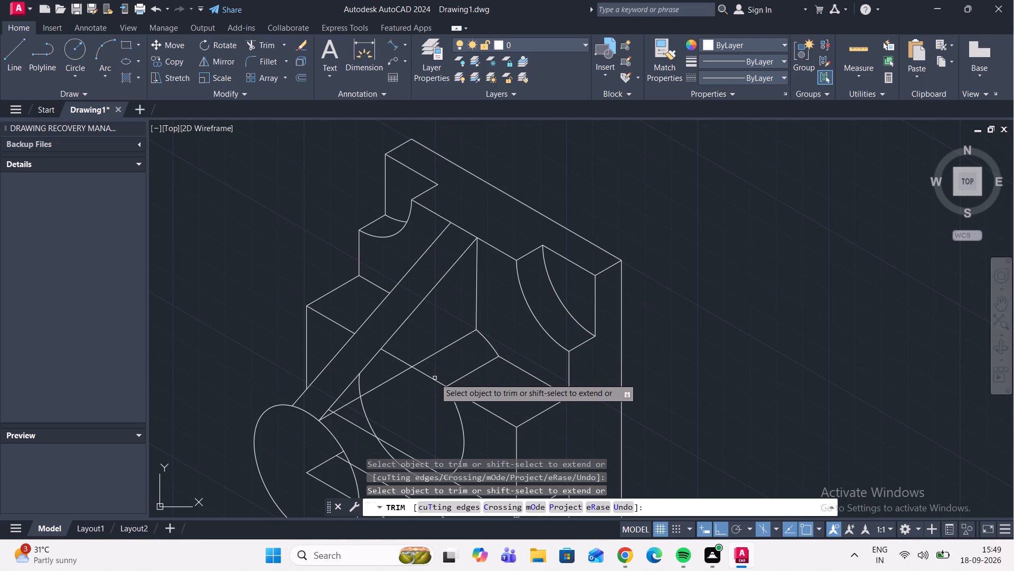
left_click(435, 378)
left_click(398, 358)
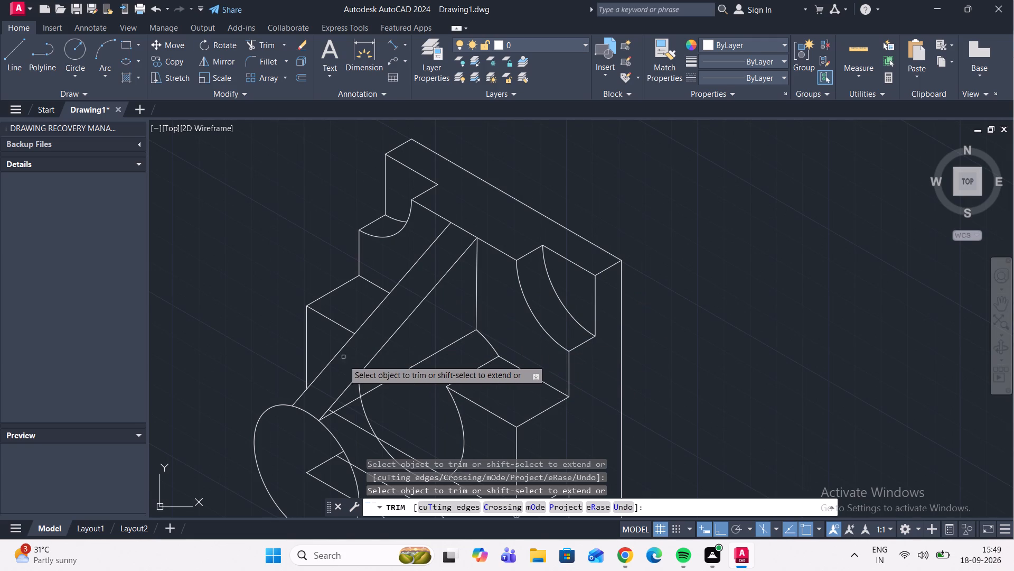
left_click(360, 390)
scroll(390, 331, "down", 3)
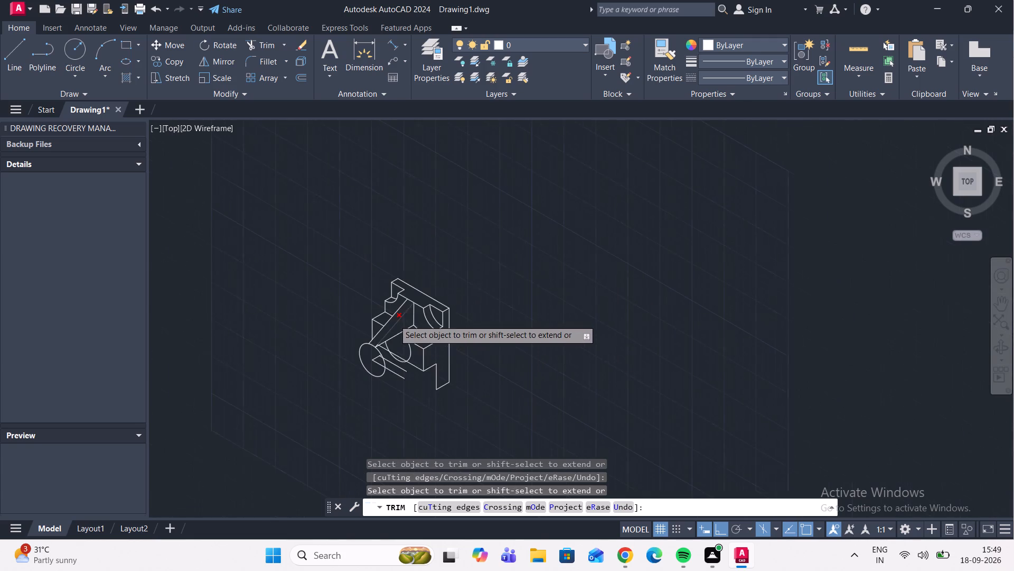
Trim the base edge inside the rear ellipse and its short stub between the rib and the receding edge.
scroll(384, 346, "up", 2)
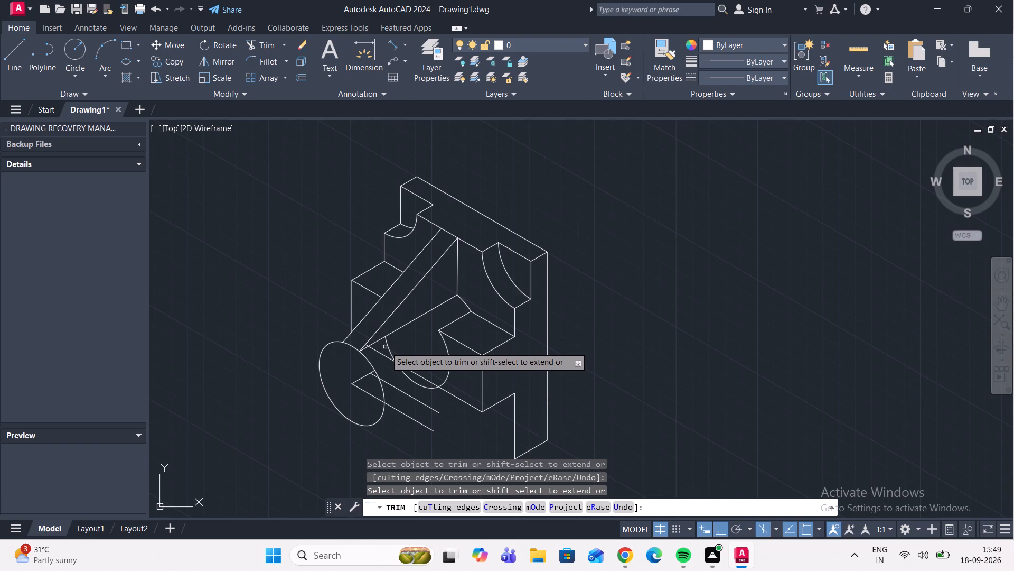
middle_click_drag(389, 348, 428, 298)
scroll(426, 317, "up", 4)
middle_click_drag(522, 295, 390, 318)
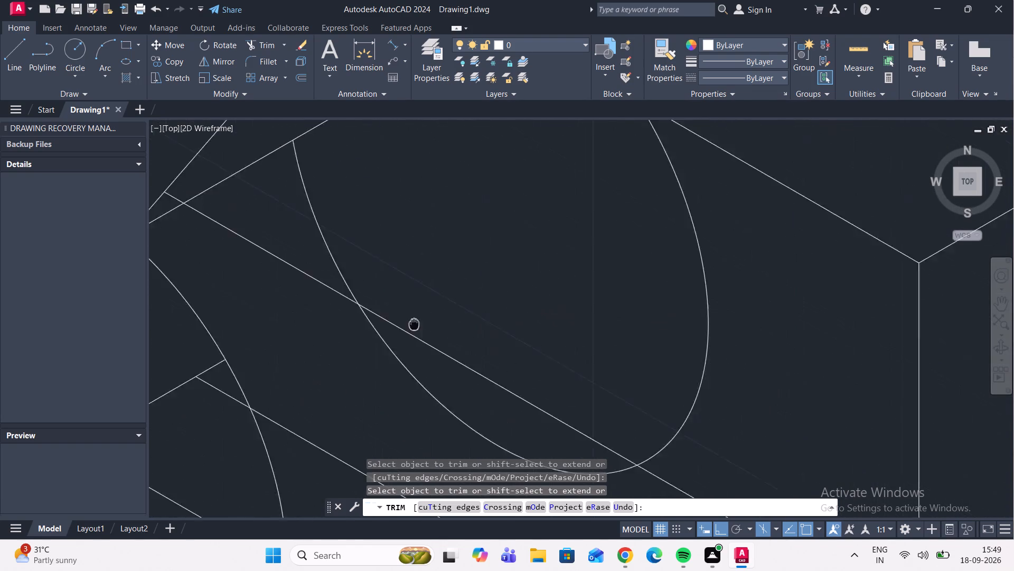
middle_click_drag(390, 318, 379, 288)
scroll(416, 262, "down", 3)
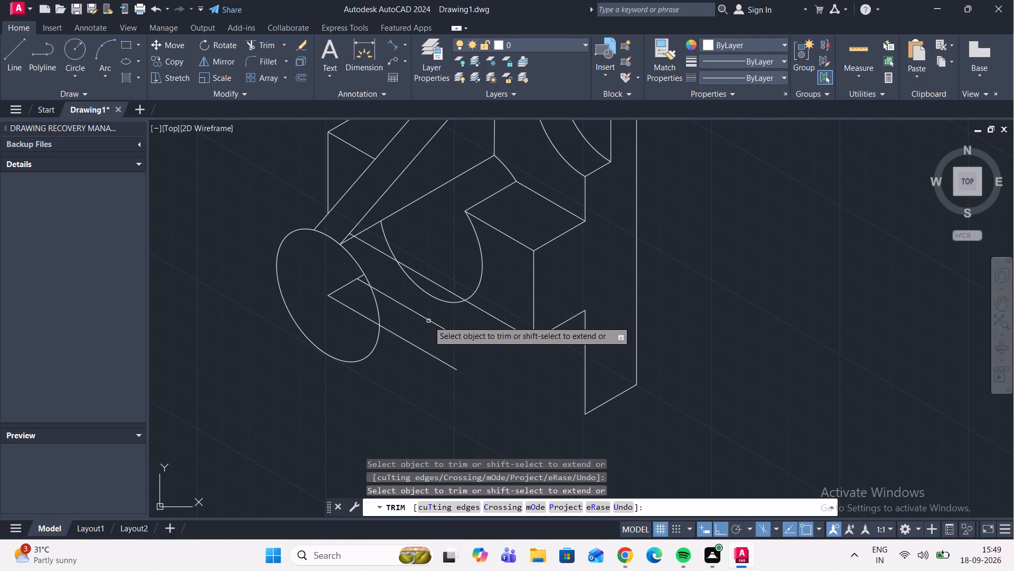
middle_click_drag(404, 291, 402, 297)
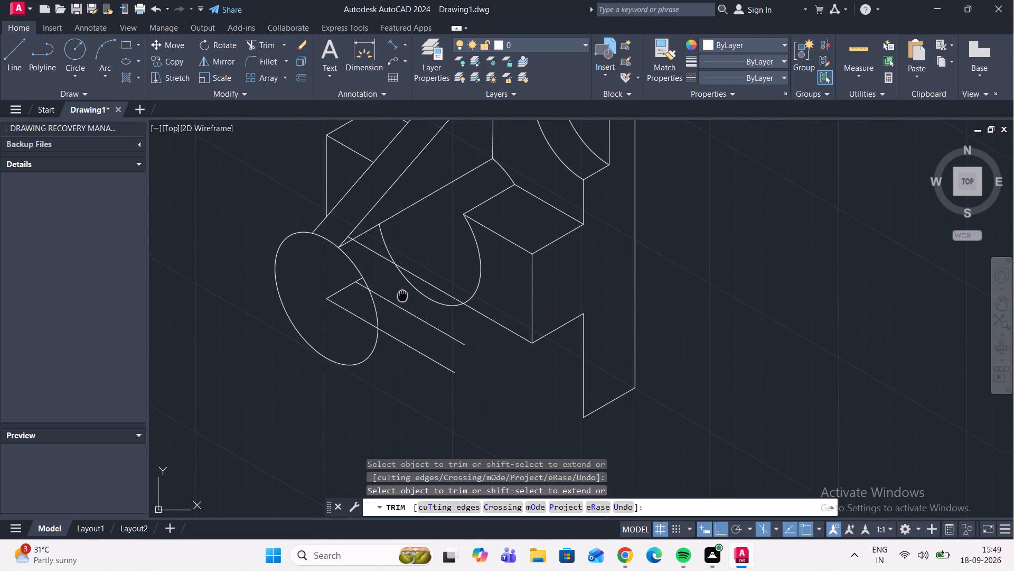
middle_click_drag(402, 297, 378, 330)
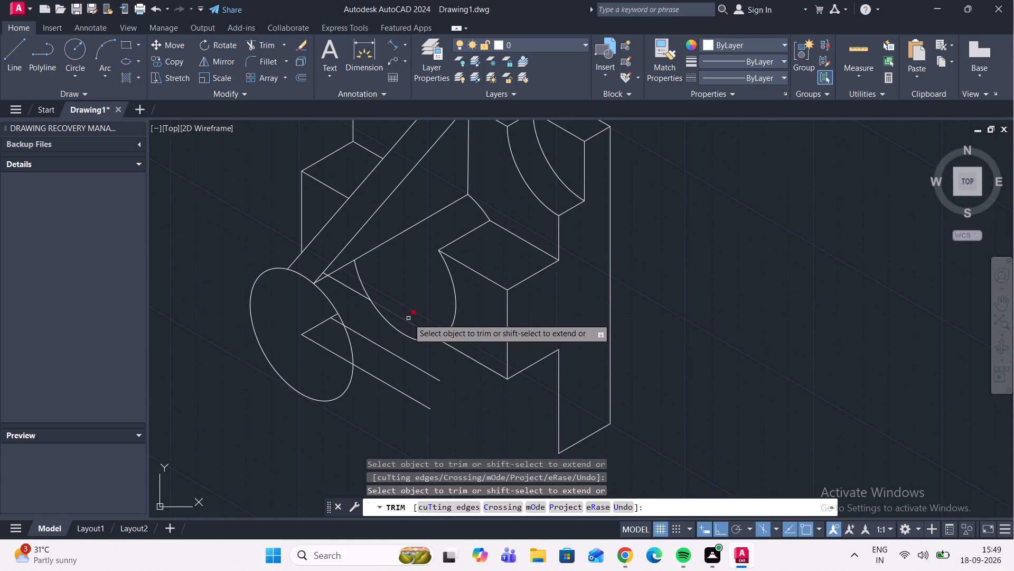
left_click(409, 319)
left_click(402, 319)
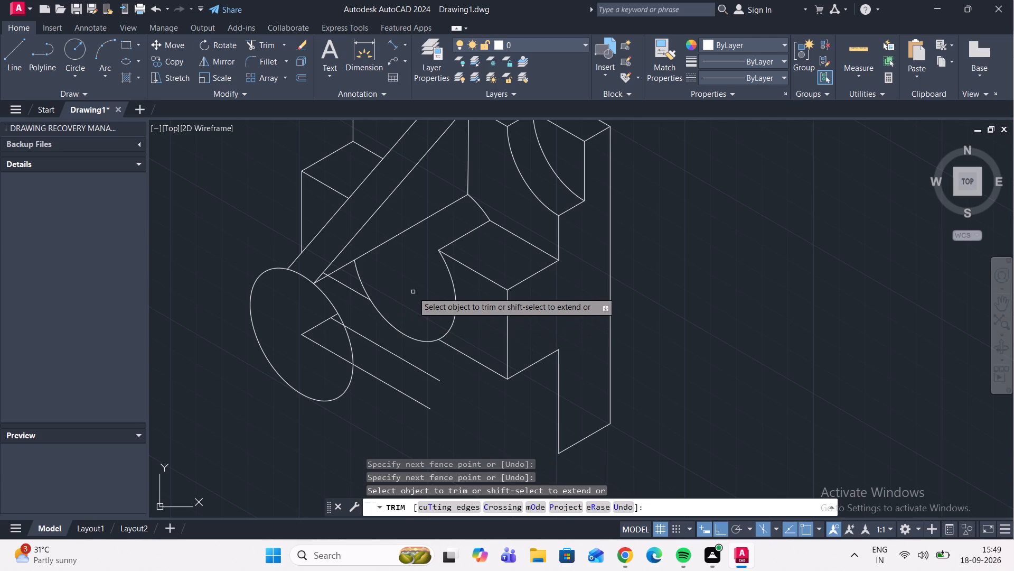
scroll(419, 308, "down", 1)
middle_click_drag(421, 323, 425, 338)
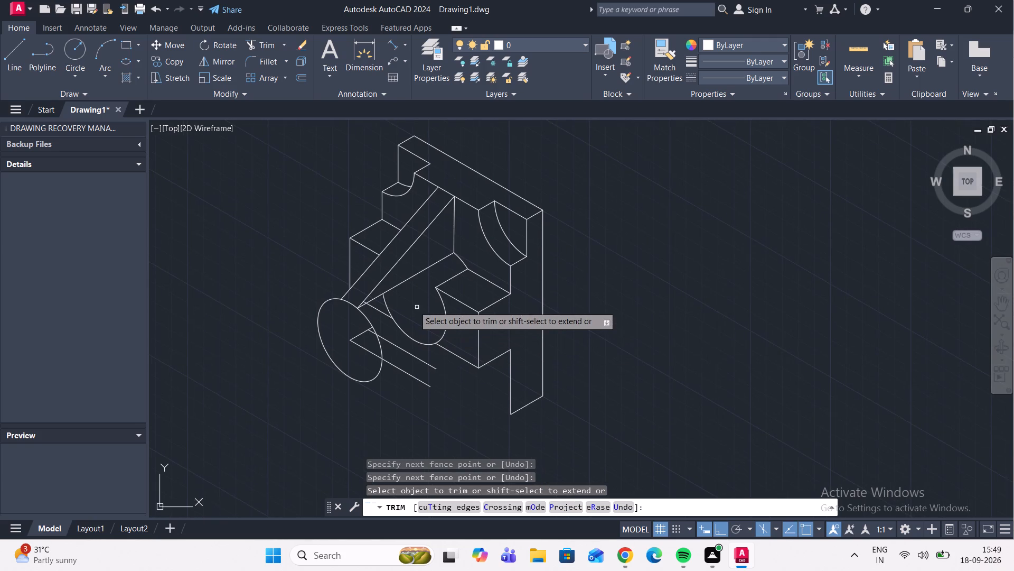
middle_click_drag(413, 318, 412, 330)
scroll(360, 314, "up", 4)
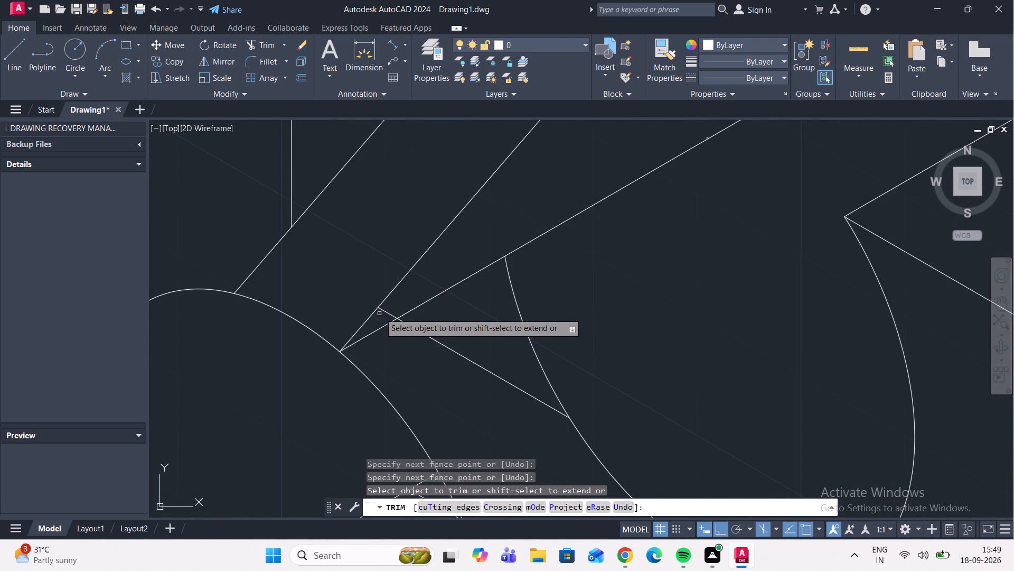
scroll(380, 313, "up", 2)
left_click(390, 308)
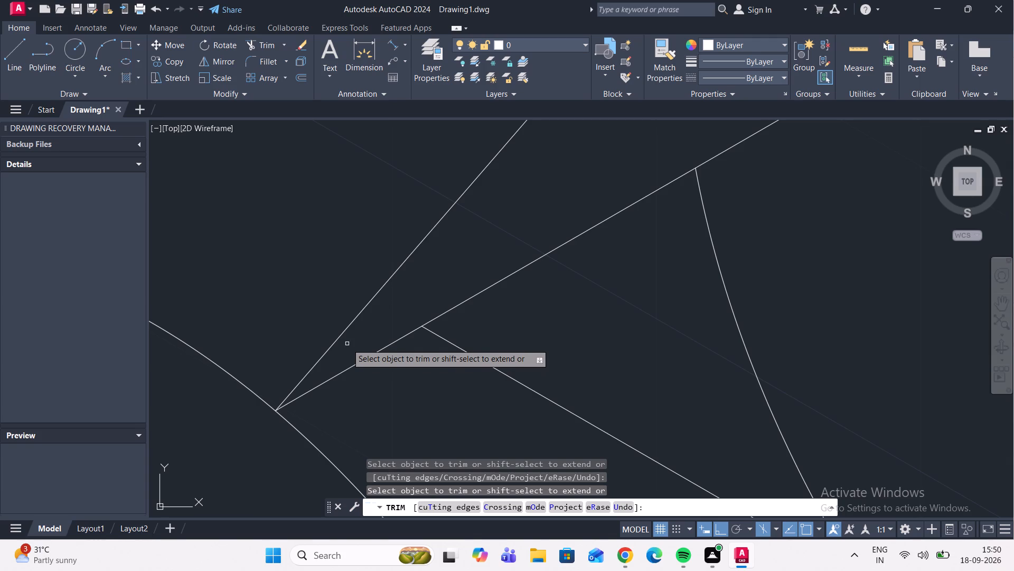
Draw a line from the lower side of the front ellipse to the rear ellipse where the block's base edge meets it.
scroll(312, 374, "down", 2)
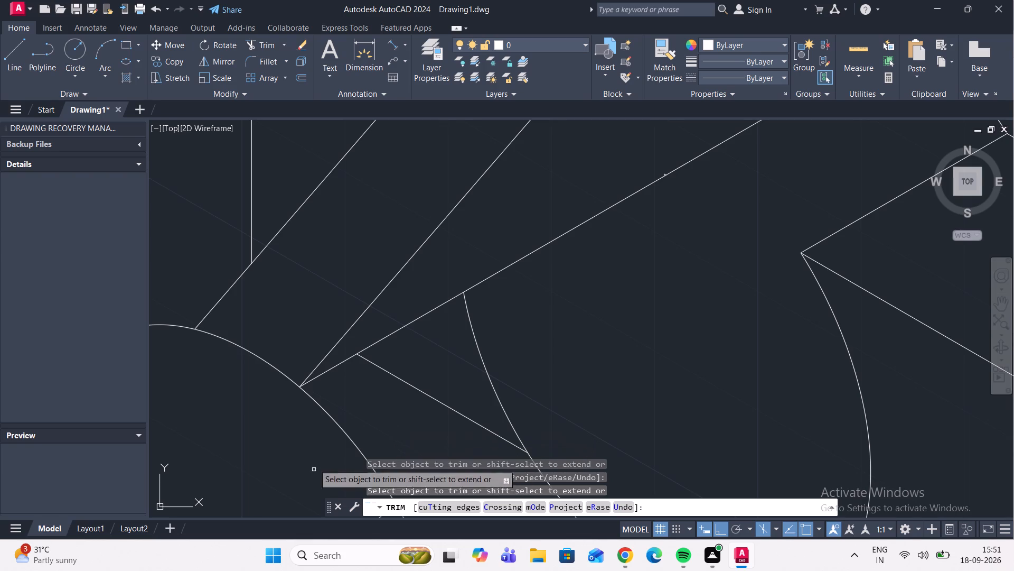
scroll(514, 341, "down", 2)
middle_click_drag(545, 333, 483, 354)
scroll(546, 339, "down", 1)
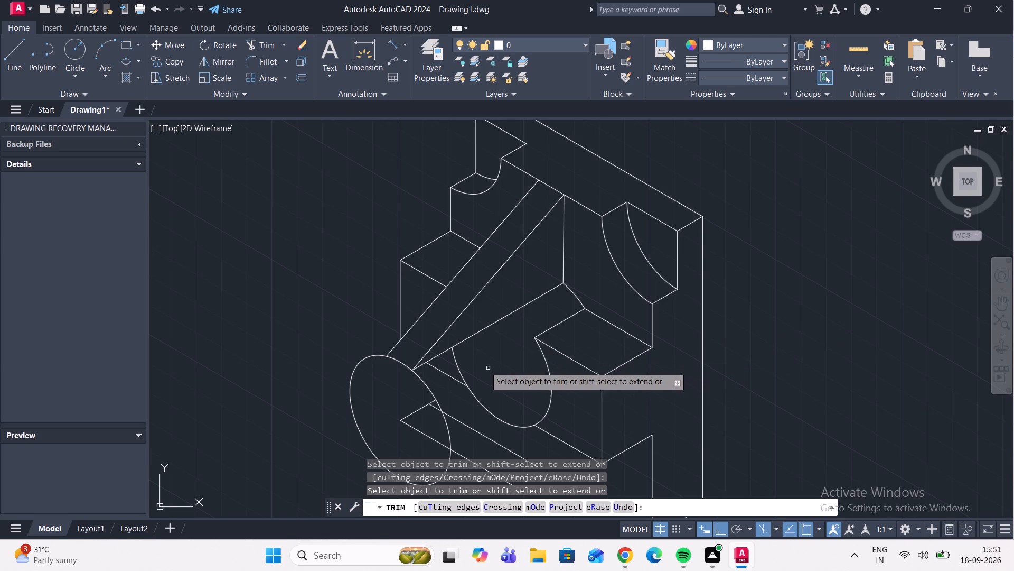
left_click(15, 60)
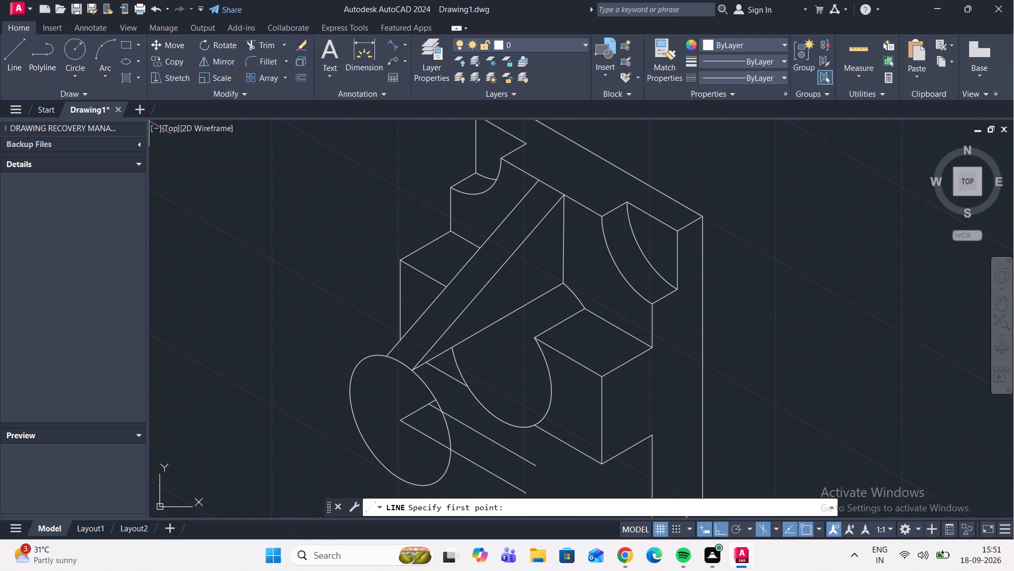
middle_click_drag(393, 311, 392, 308)
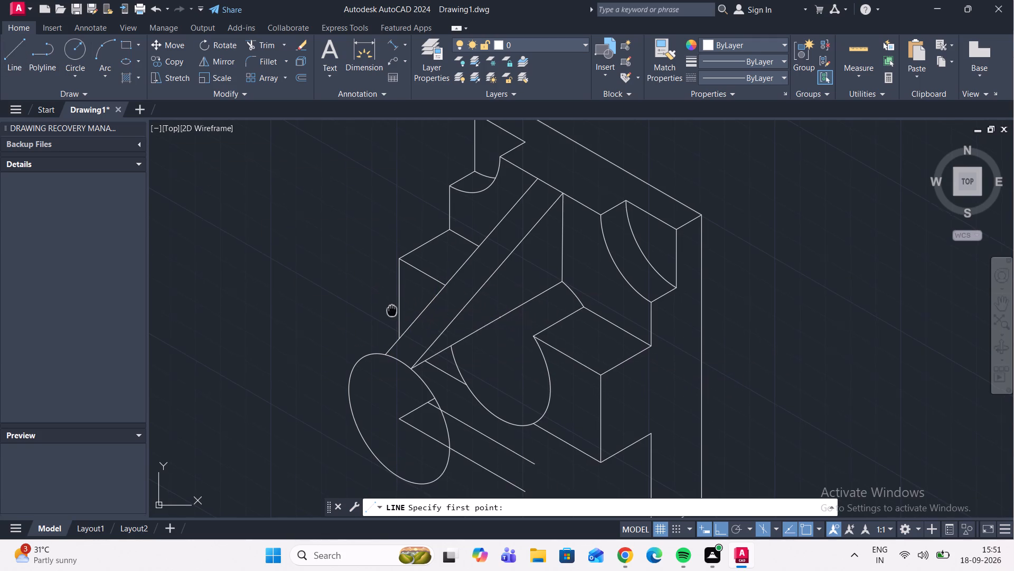
middle_click_drag(392, 308, 395, 238)
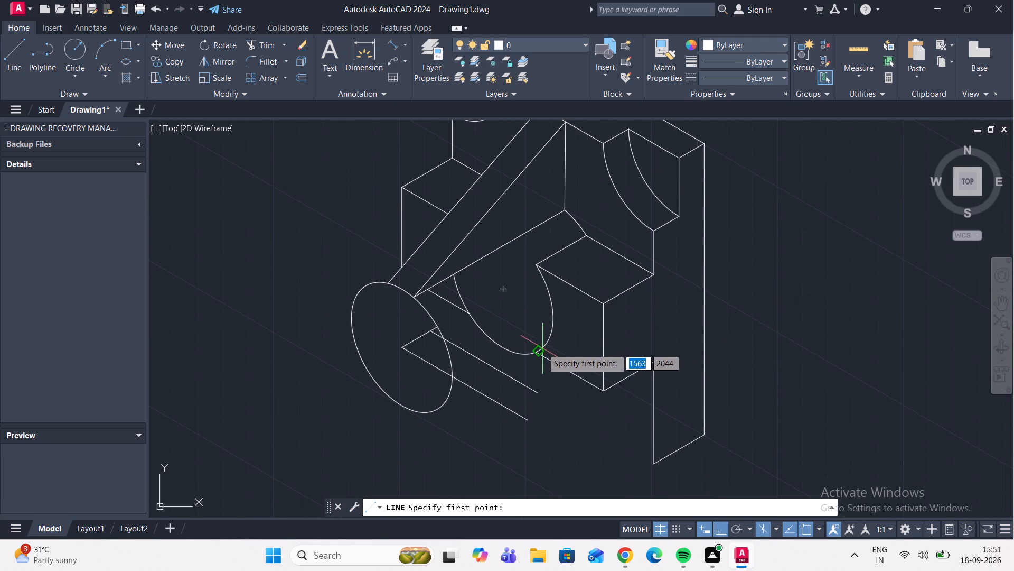
scroll(533, 351, "up", 4)
scroll(502, 292, "down", 5)
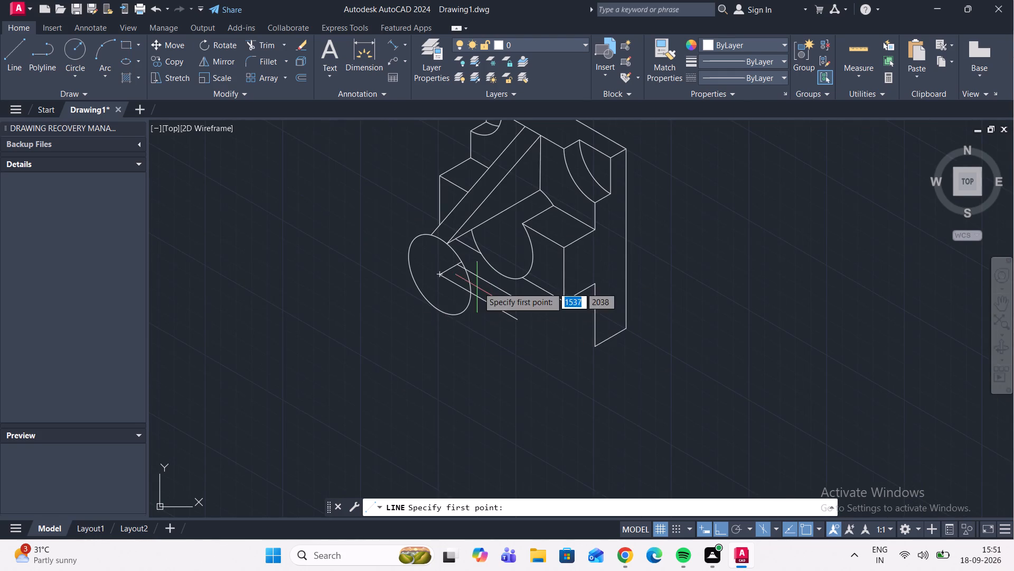
scroll(468, 301, "up", 2)
left_click(451, 328)
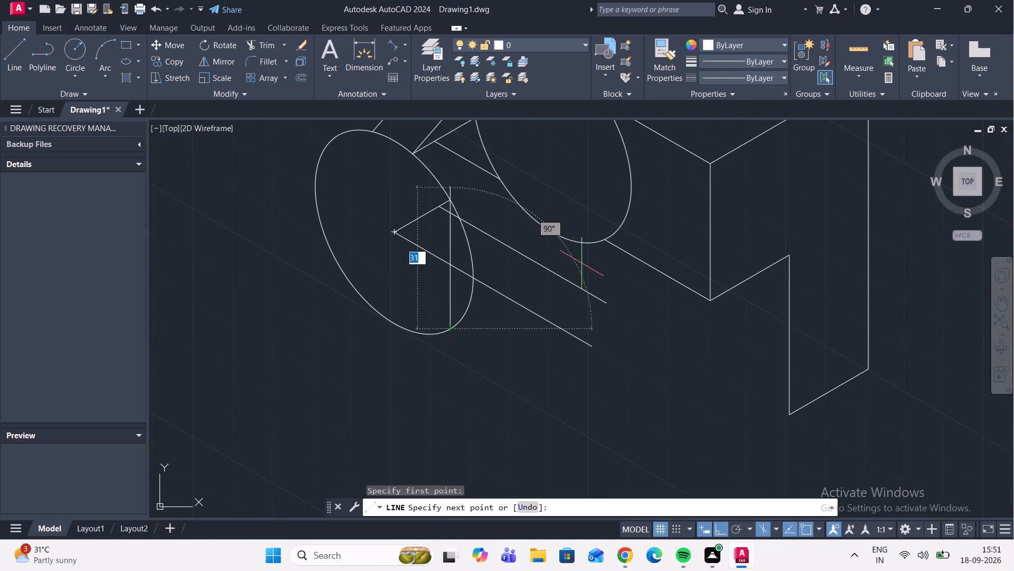
left_click(611, 237)
key("Escape")
Trim the block's base edge stub beyond the cylinder's lower line and the rear ellipse's hidden lower arc.
scroll(615, 250, "up", 3)
scroll(571, 209, "up", 11)
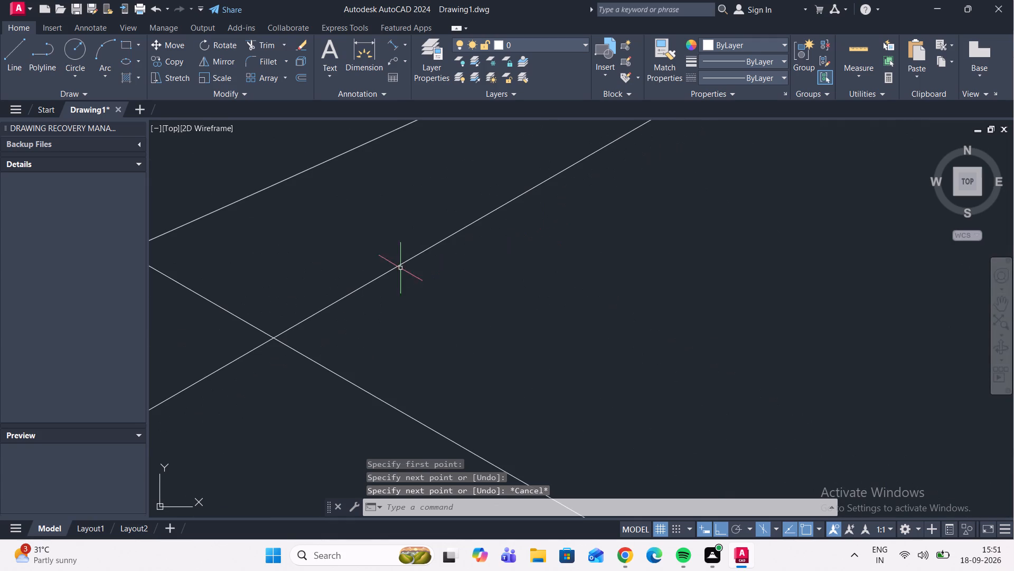
left_click(266, 50)
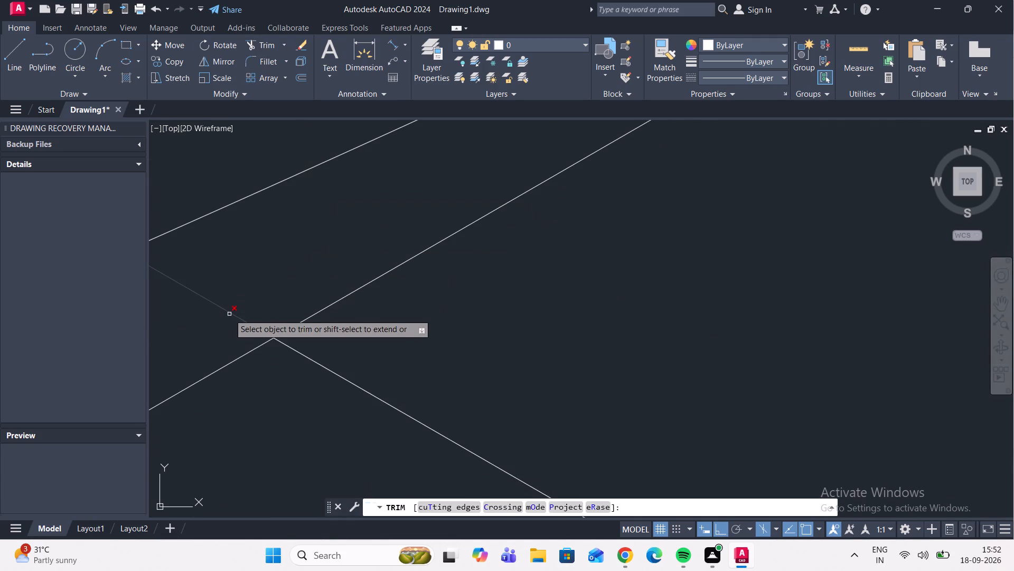
left_click(232, 312)
scroll(316, 249, "down", 5)
scroll(422, 236, "down", 3)
scroll(499, 252, "down", 3)
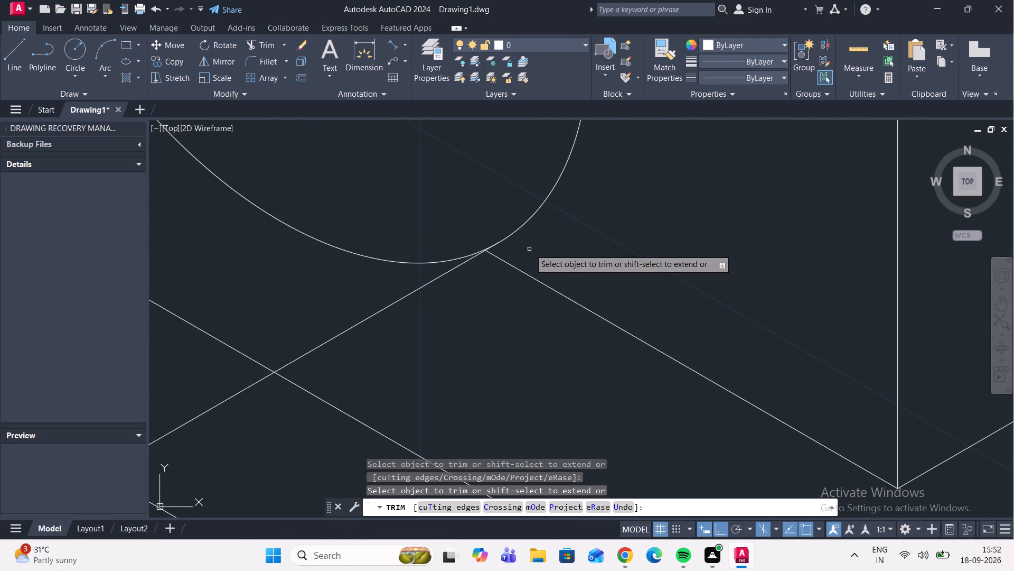
scroll(449, 294, "down", 3)
scroll(459, 288, "up", 5)
scroll(430, 237, "up", 4)
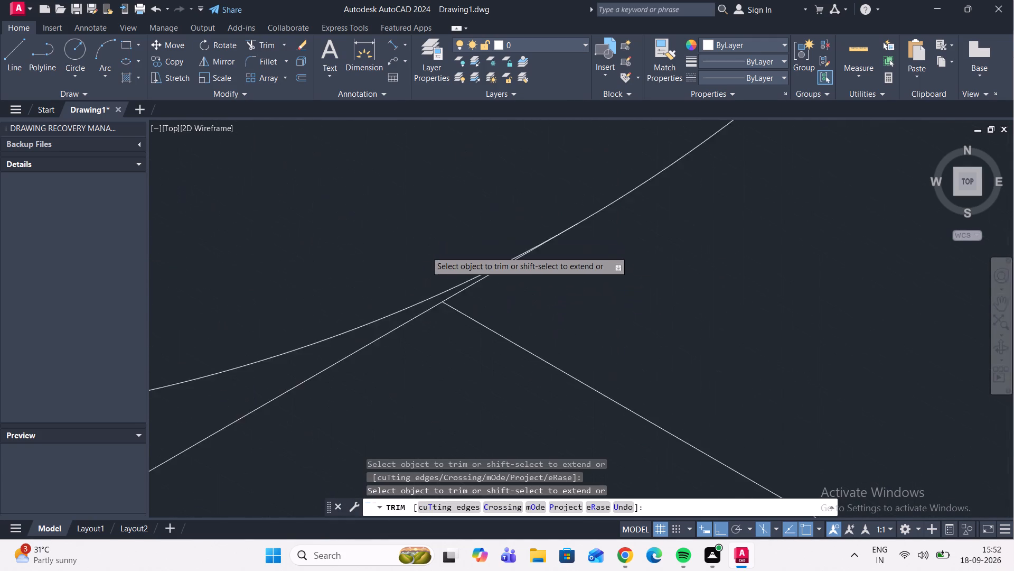
scroll(457, 241, "down", 5)
scroll(400, 262, "down", 3)
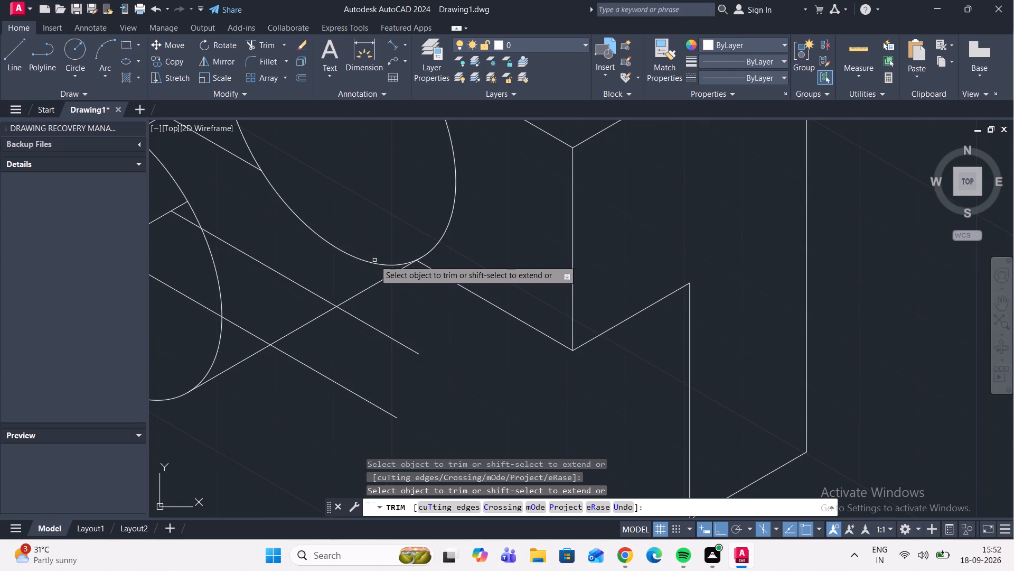
left_click(386, 263)
Draw construction lines from the near block's front top corner: 10 along the front edge, then 10 into the top face on the Top isoplane.
scroll(362, 223, "down", 3)
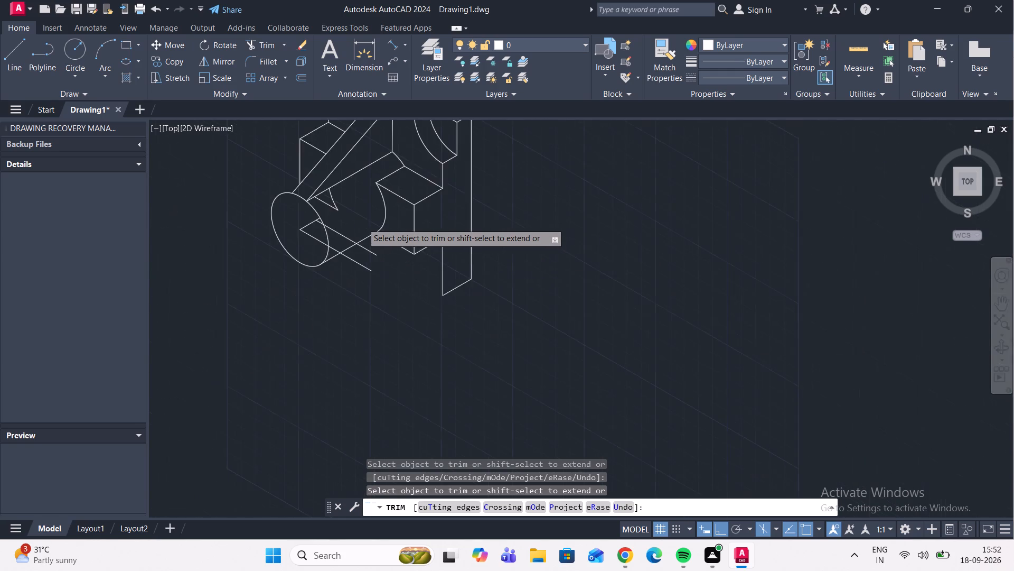
scroll(351, 210, "up", 2)
middle_click_drag(331, 229, 497, 220)
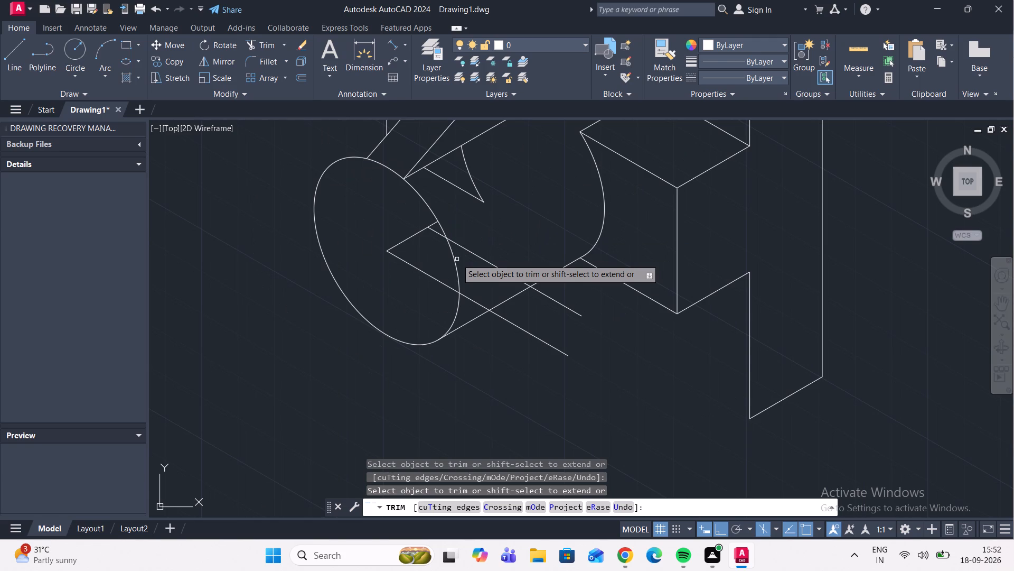
middle_click_drag(553, 258, 420, 345)
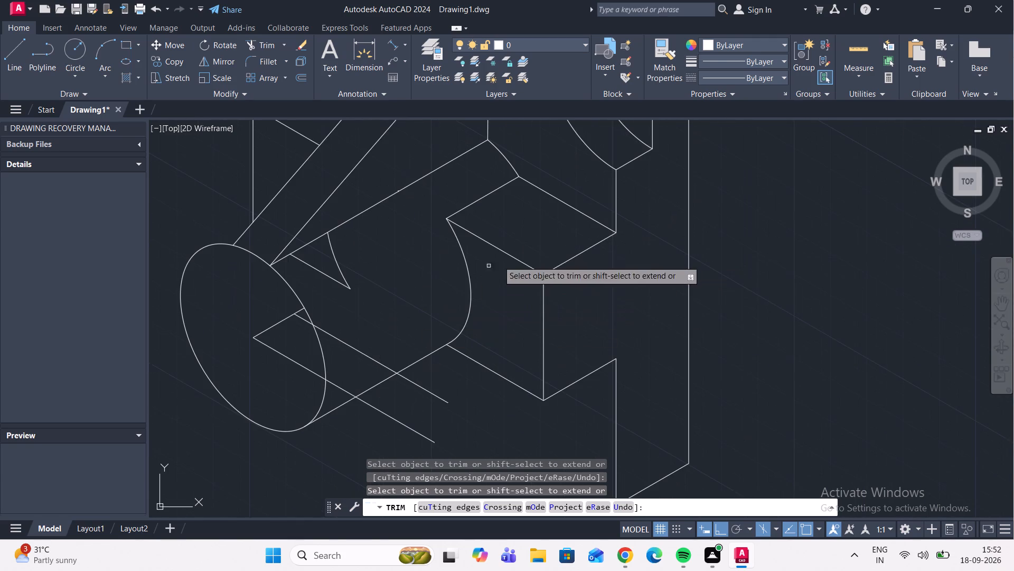
left_click(8, 66)
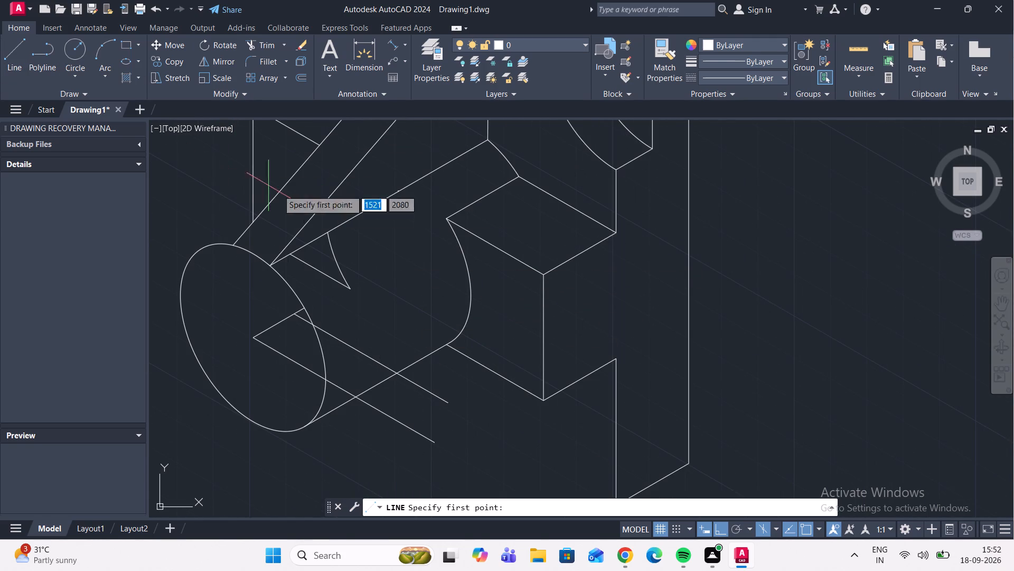
left_click(542, 275)
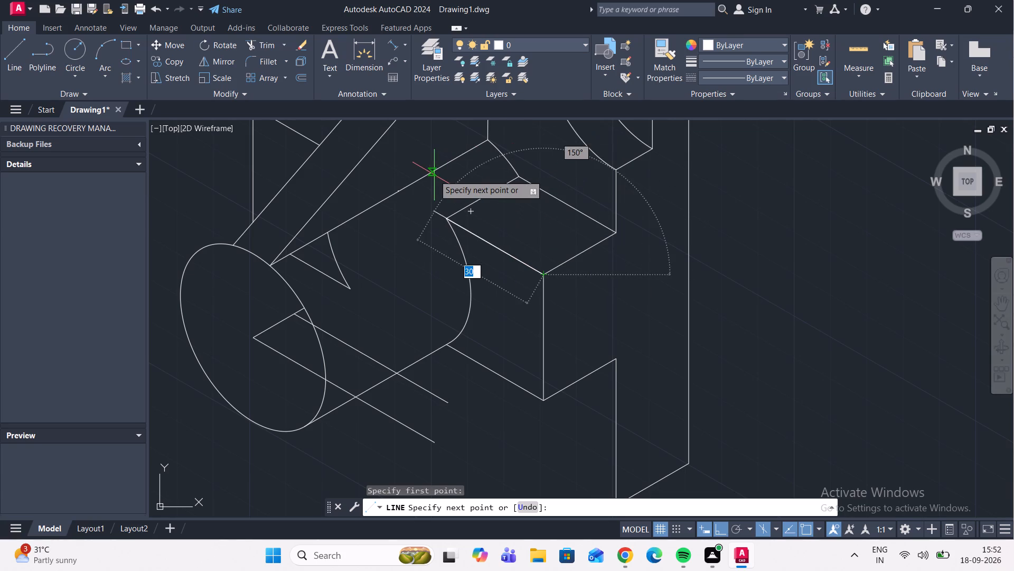
type("10")
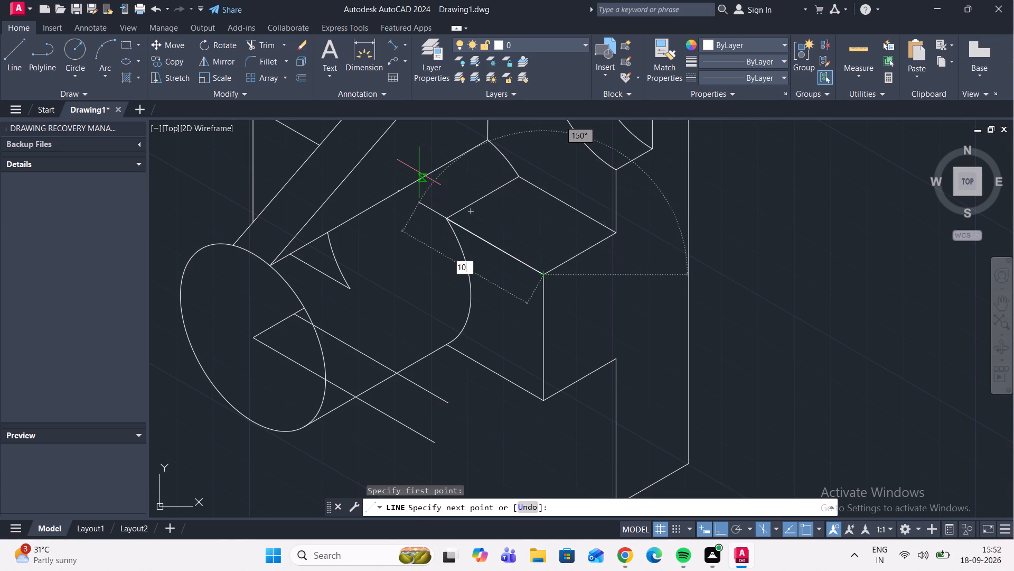
key("Return")
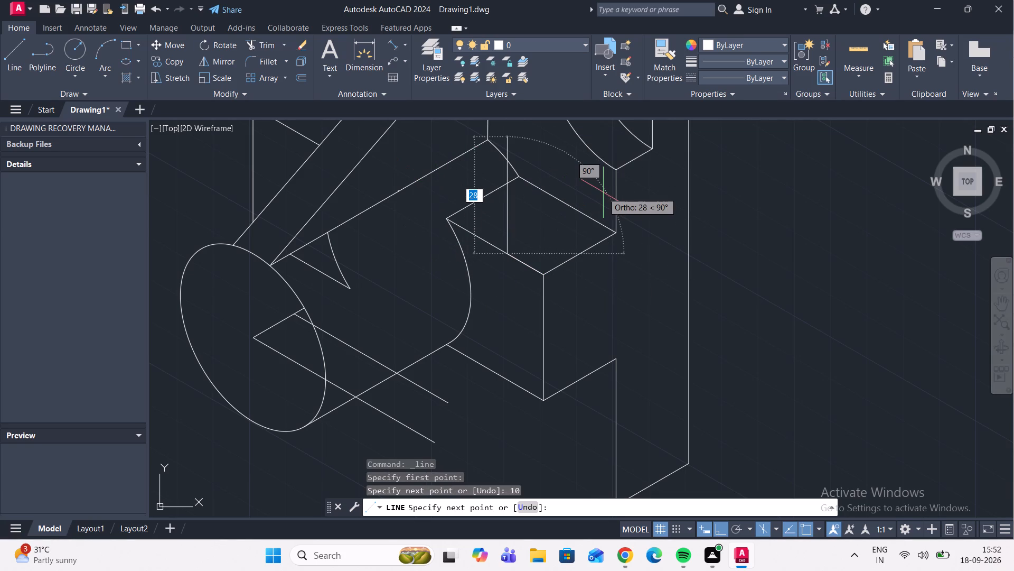
key("F5")
type("10")
key("Return")
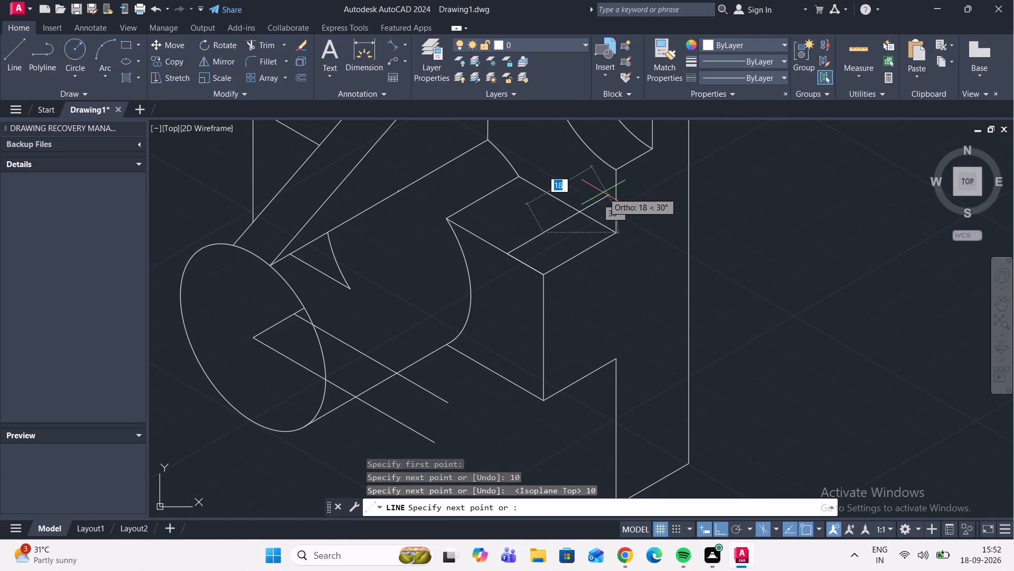
key("Escape")
Draw an isocircle of radius 5 on the block's top face, centred on the construction line's inner end.
scroll(533, 217, "down", 2)
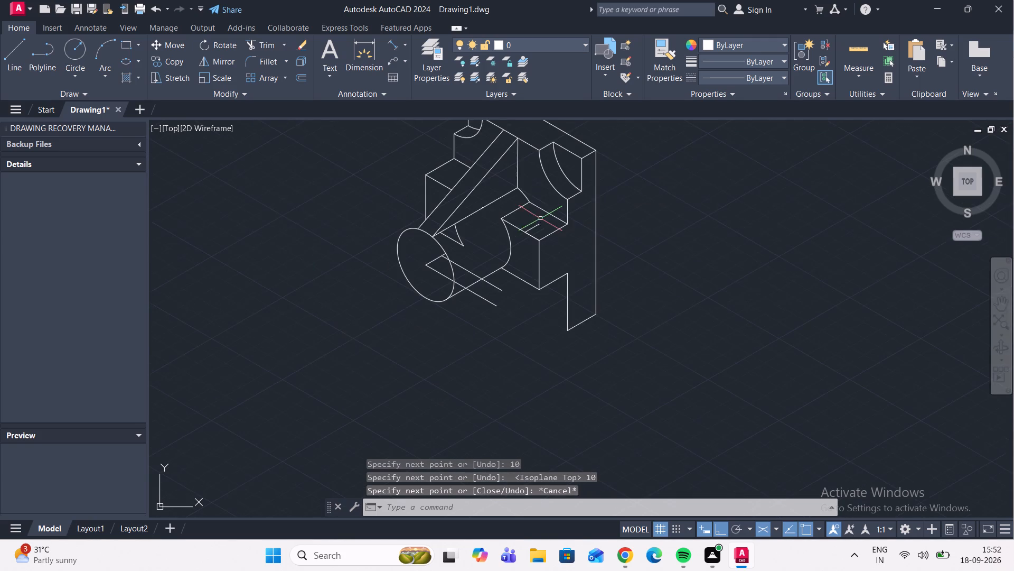
middle_click_drag(539, 213, 608, 236)
scroll(581, 229, "up", 2)
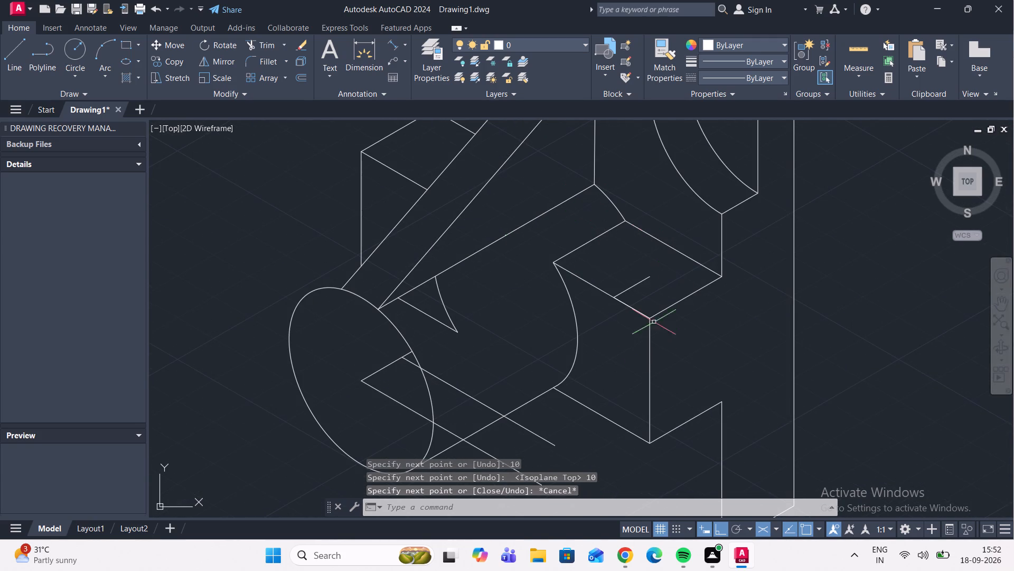
left_click(128, 59)
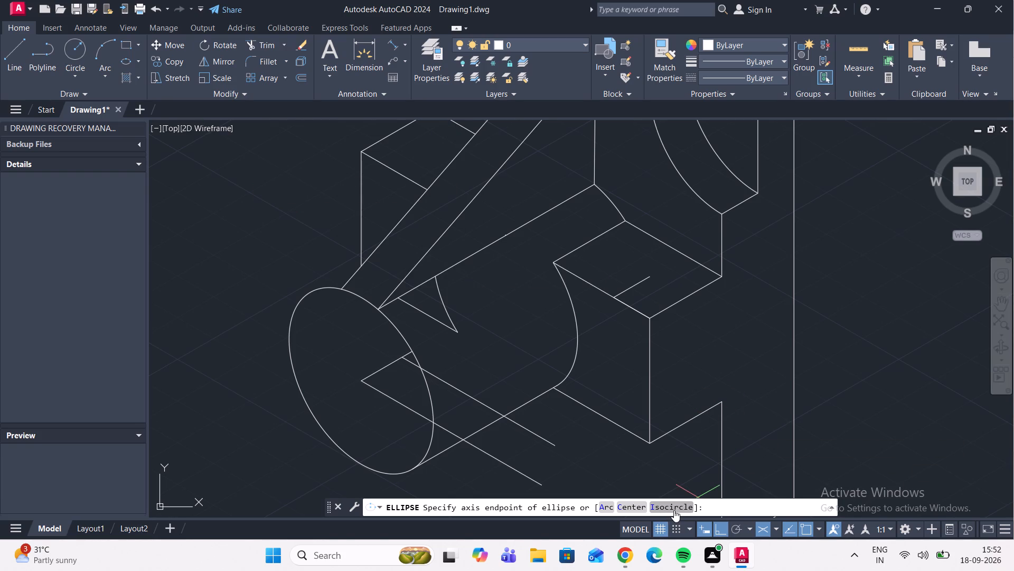
left_click(674, 510)
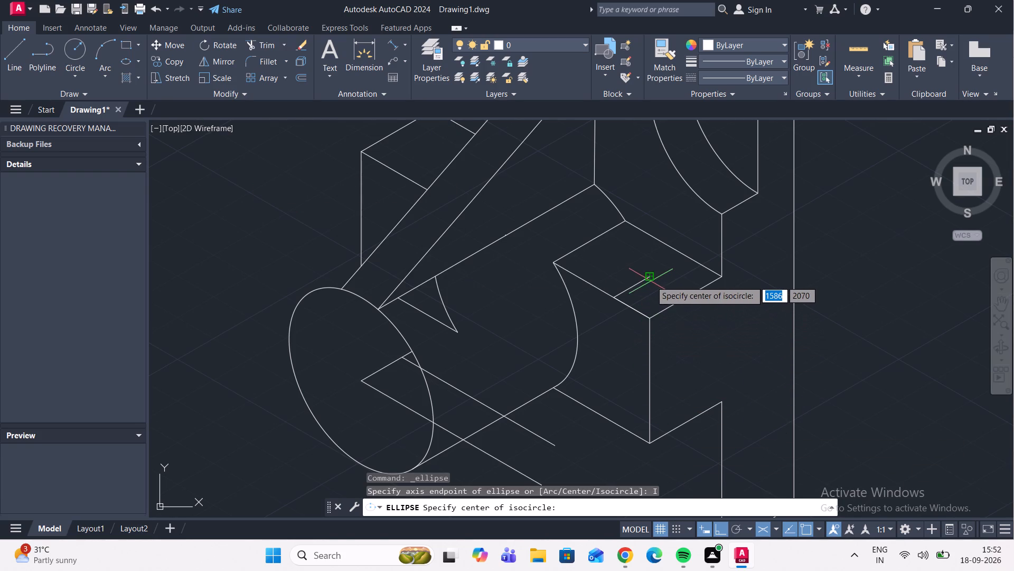
left_click(650, 278)
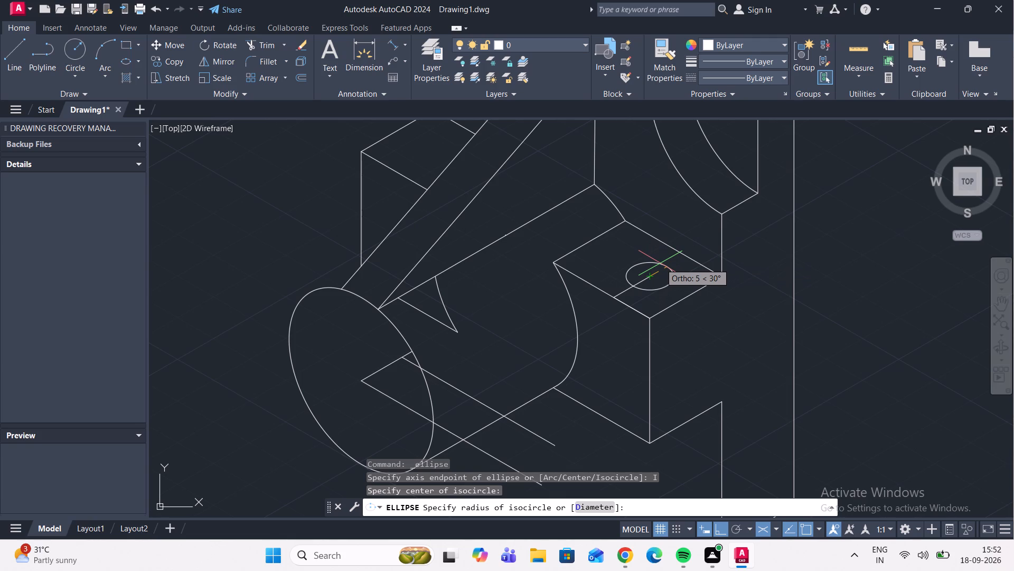
key("5")
key("Return")
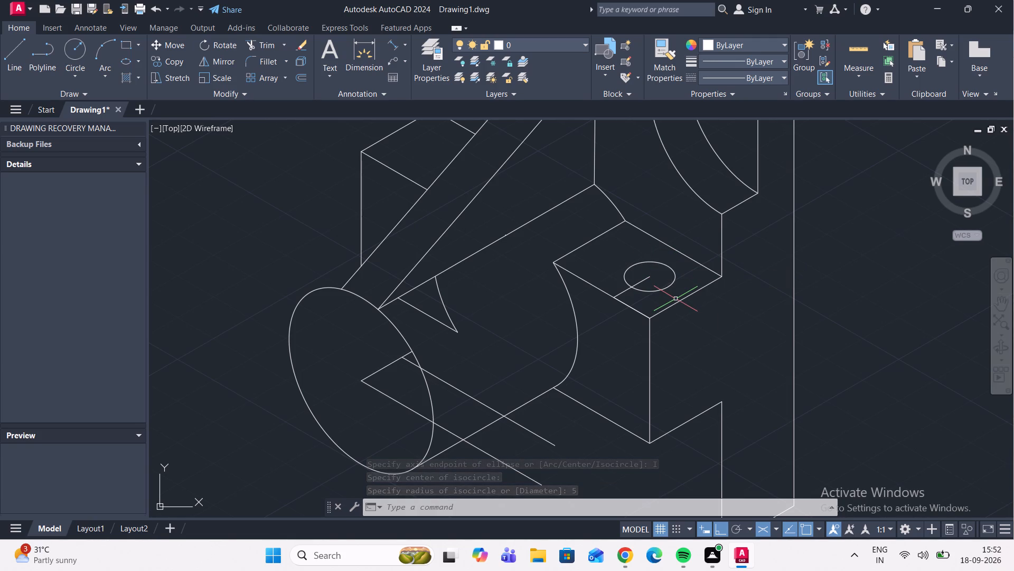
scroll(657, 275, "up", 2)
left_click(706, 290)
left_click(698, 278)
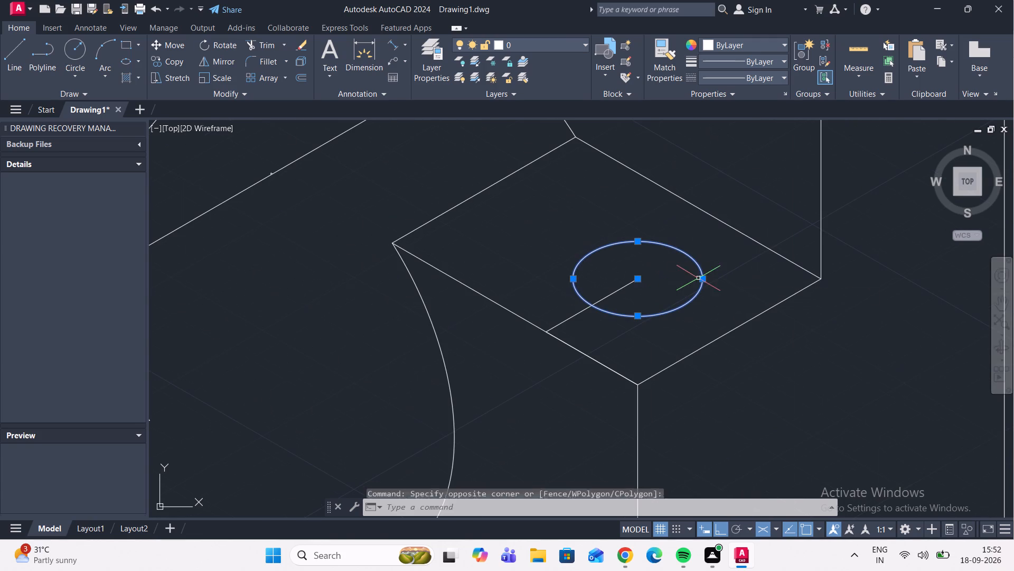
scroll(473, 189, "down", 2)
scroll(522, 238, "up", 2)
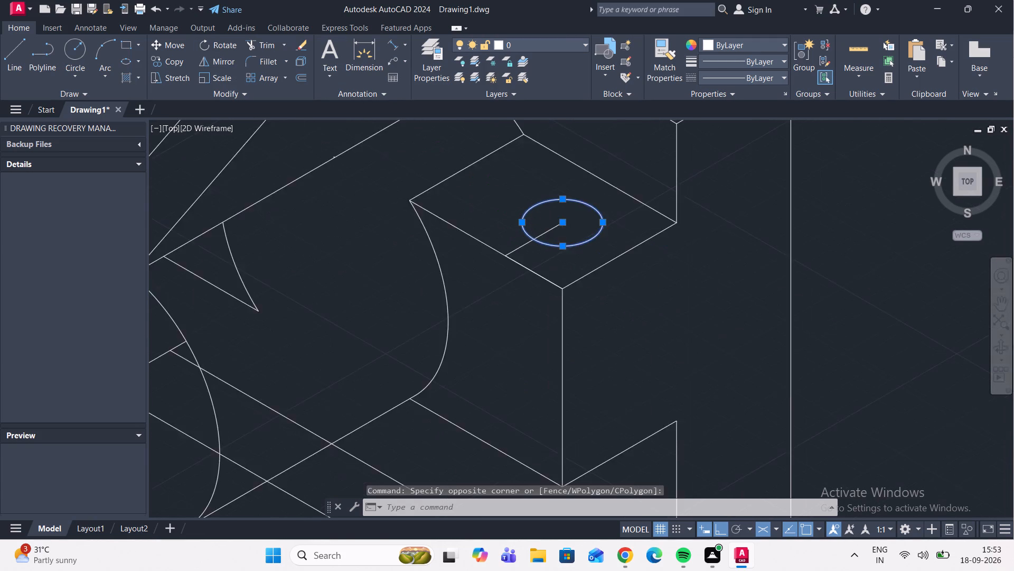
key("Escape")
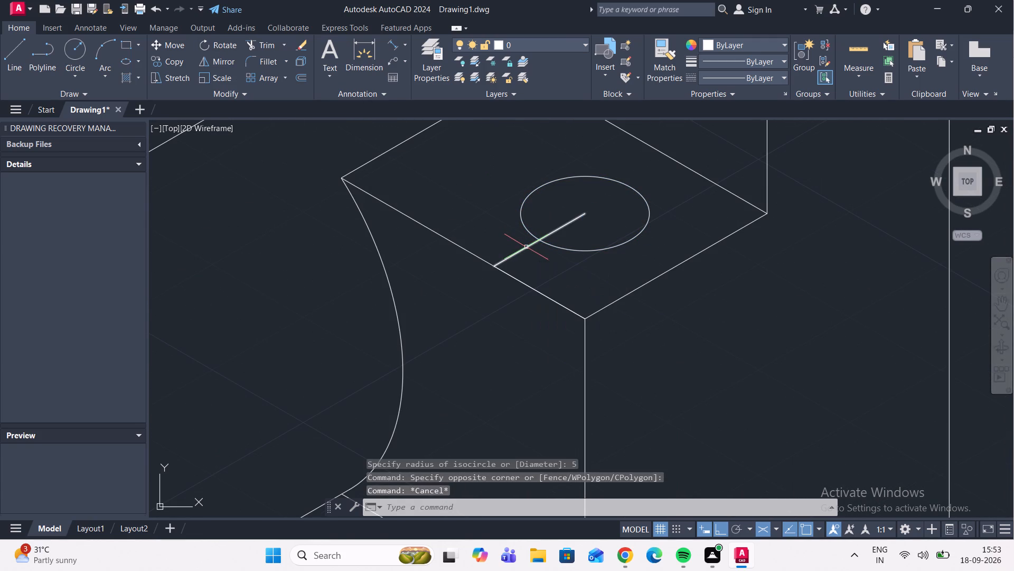
Delete both 10-unit construction lines used to locate the isocircle on the block's top face.
left_click(525, 247)
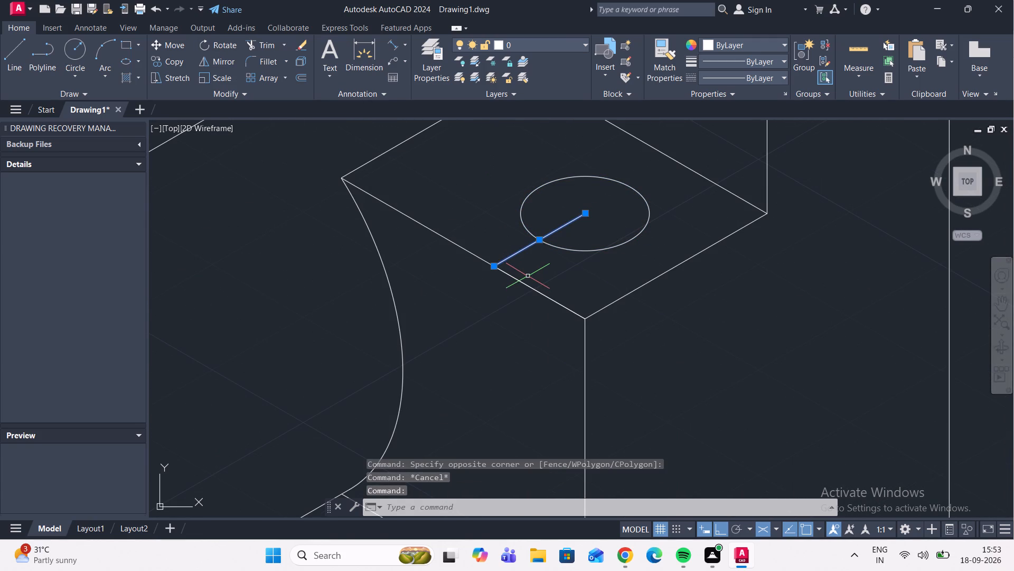
key("Delete")
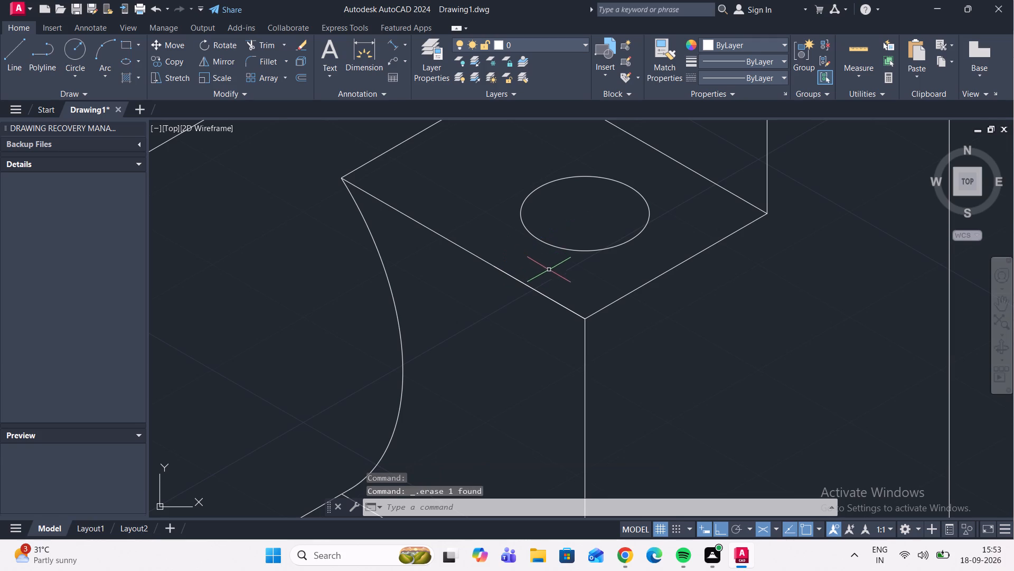
left_click(551, 299)
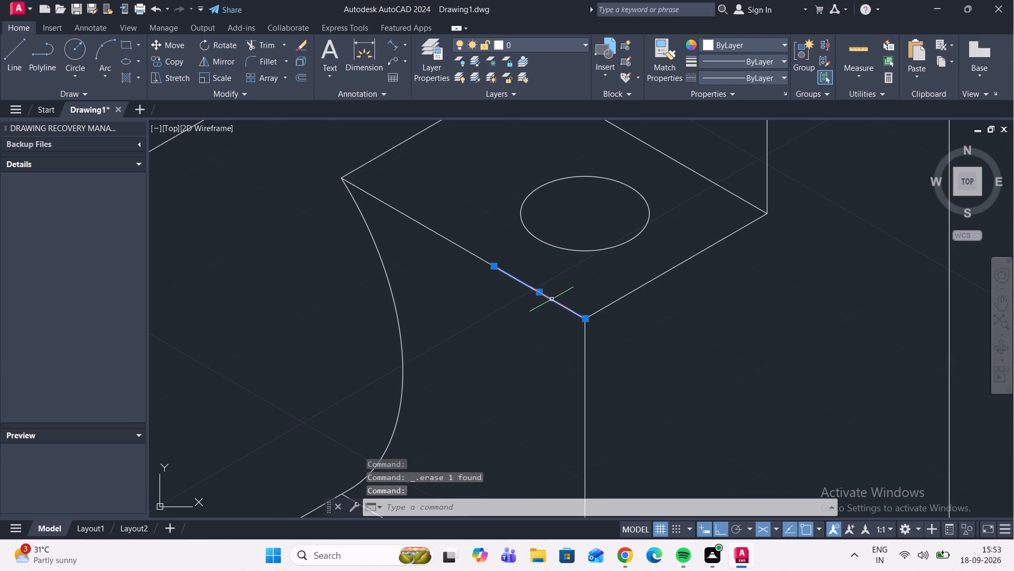
key("Delete")
Draw construction lines from the far block's outer front top corner: 10 along the front edge, then 10 into the top face.
scroll(560, 308, "down", 2)
middle_click_drag(549, 272, 639, 342)
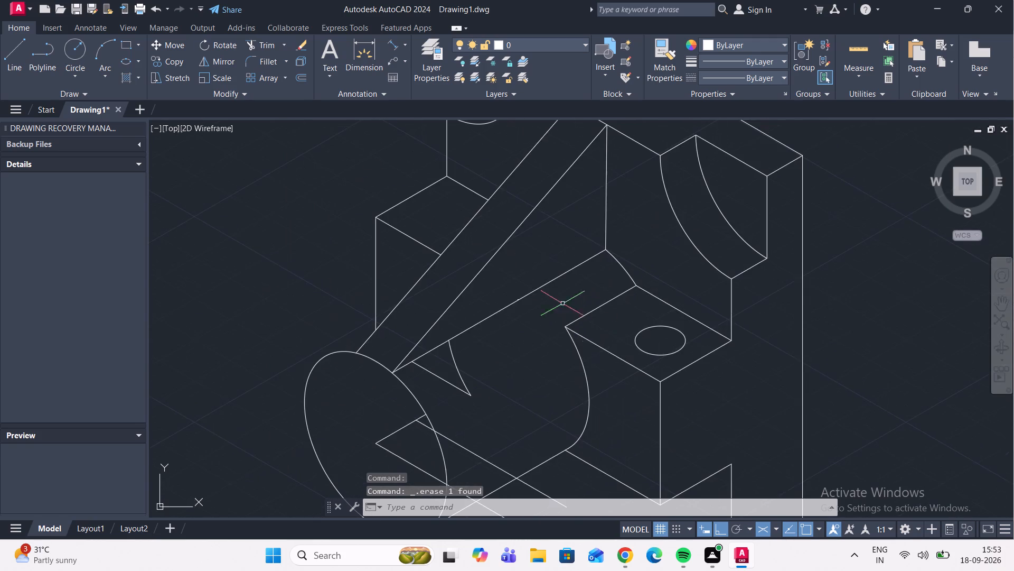
middle_click_drag(383, 177, 454, 228)
scroll(447, 264, "up", 1)
left_click(13, 63)
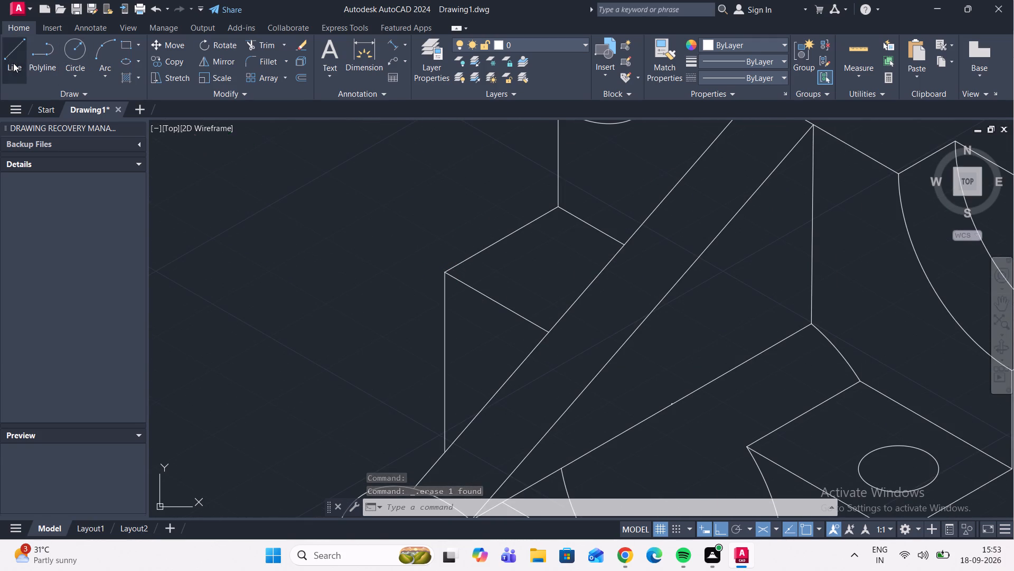
left_click(448, 272)
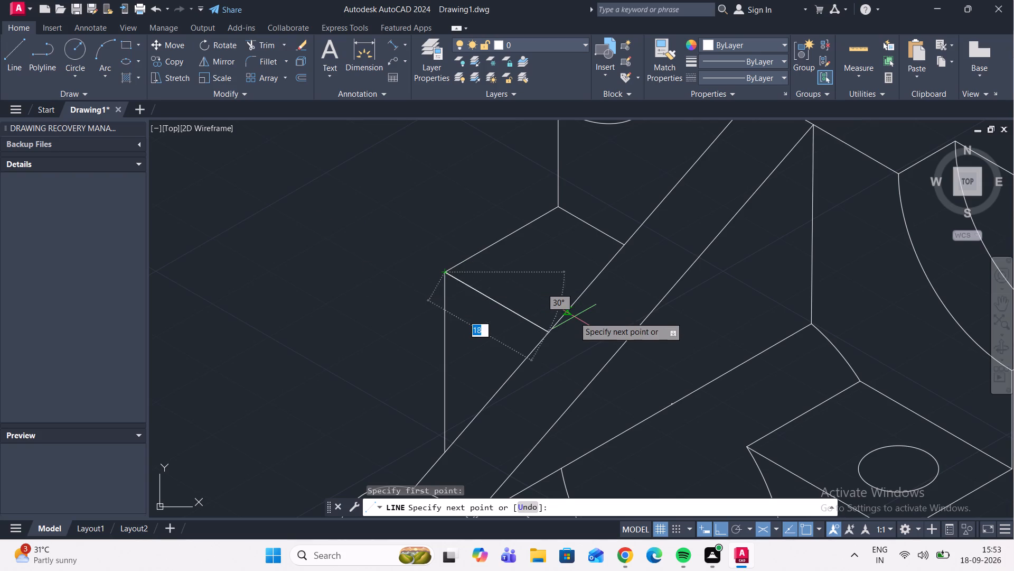
type("10")
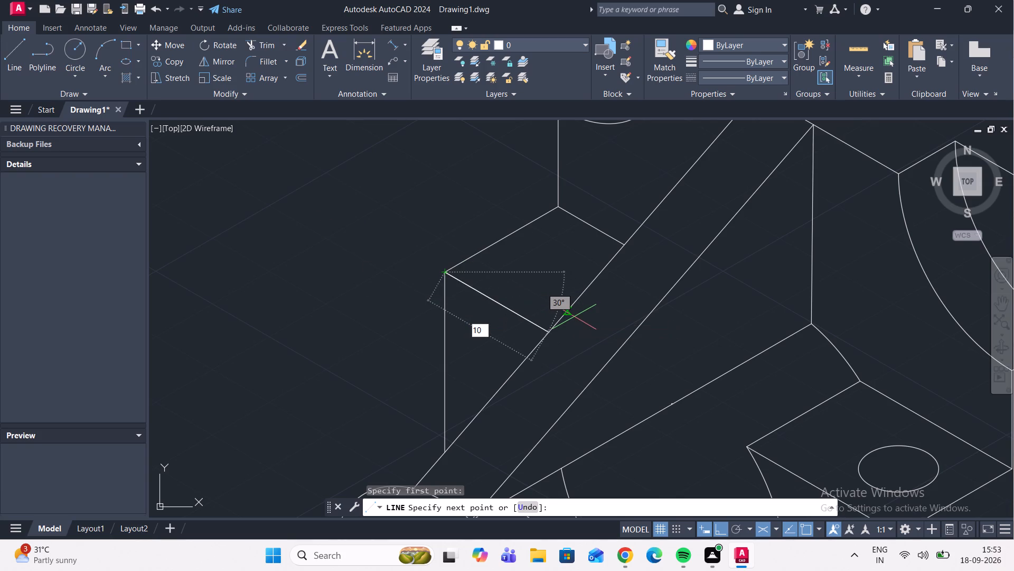
key("Return")
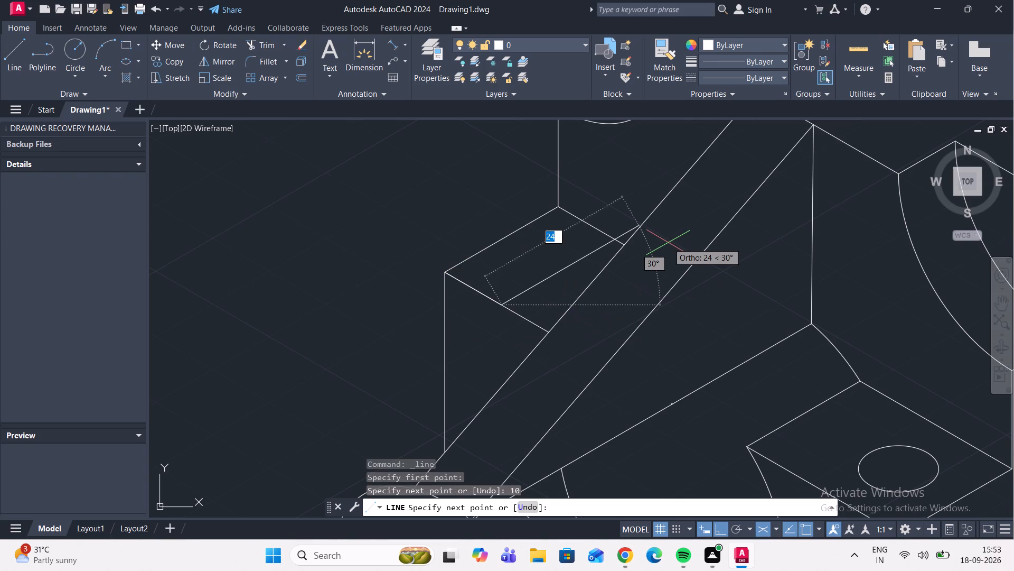
type("10")
key("Return")
key("Escape")
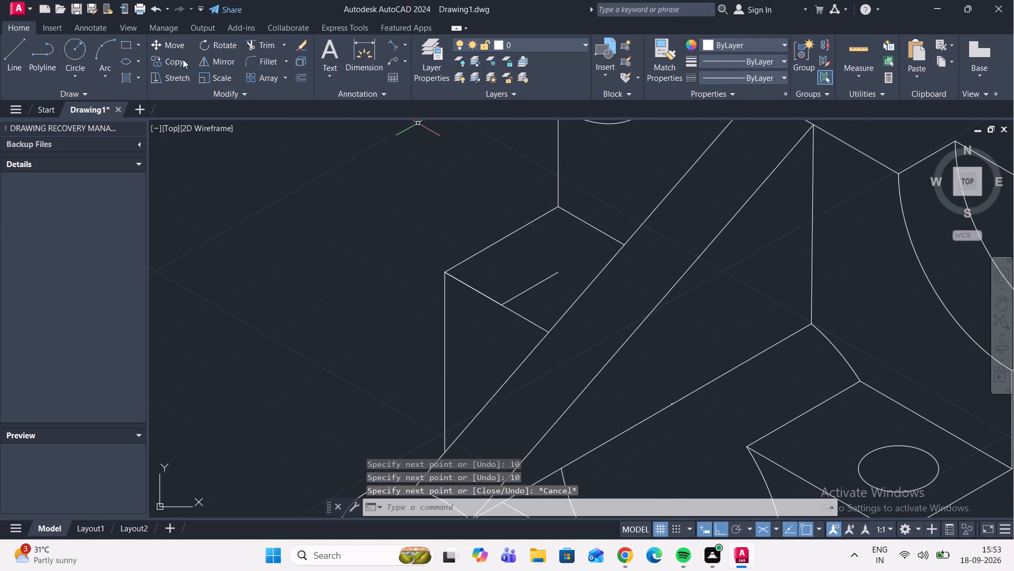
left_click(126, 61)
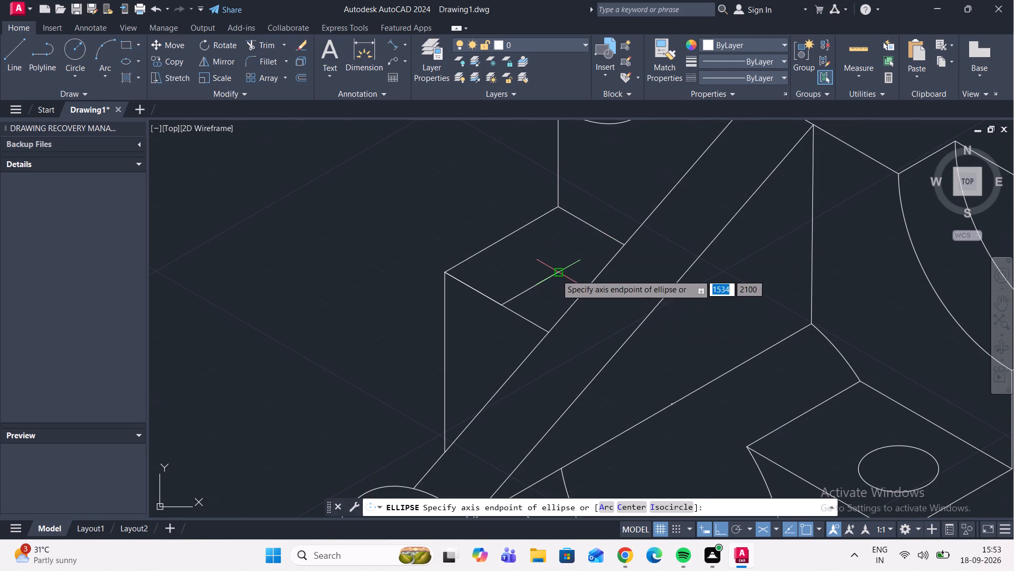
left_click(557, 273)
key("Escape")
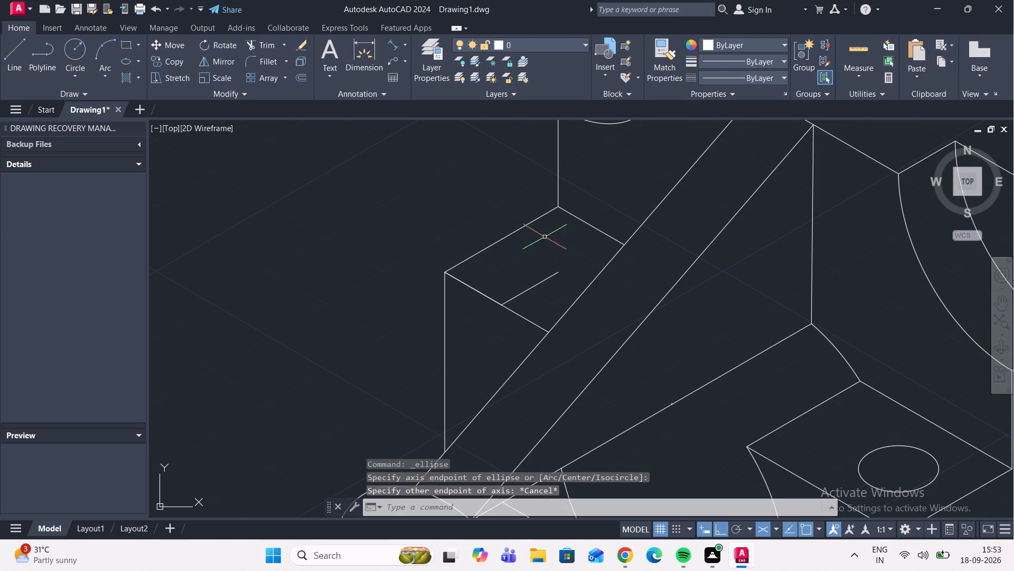
Draw an isocircle of radius 5 on the far block's top face, centred on the construction line's inner end.
left_click(130, 60)
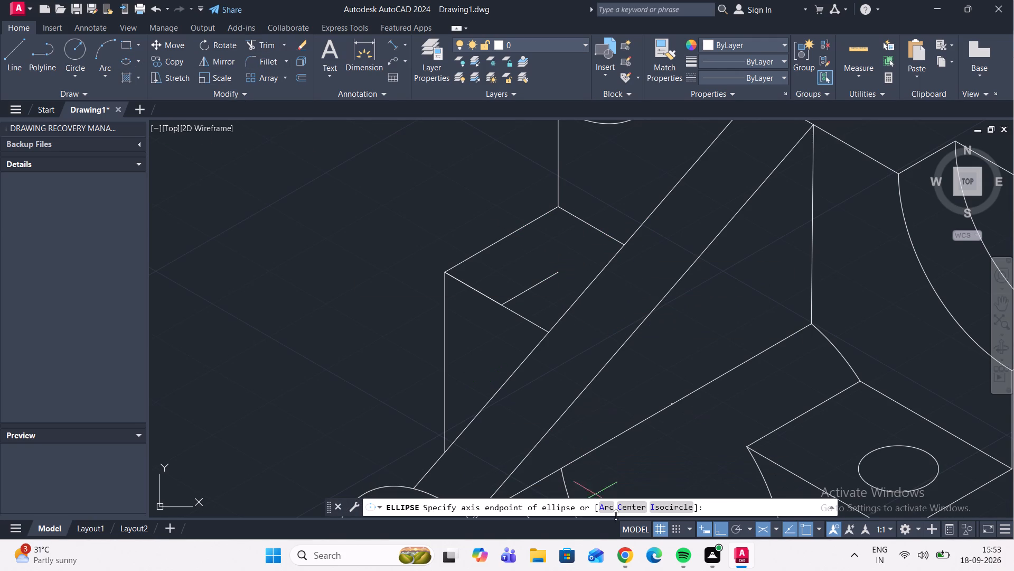
left_click(673, 506)
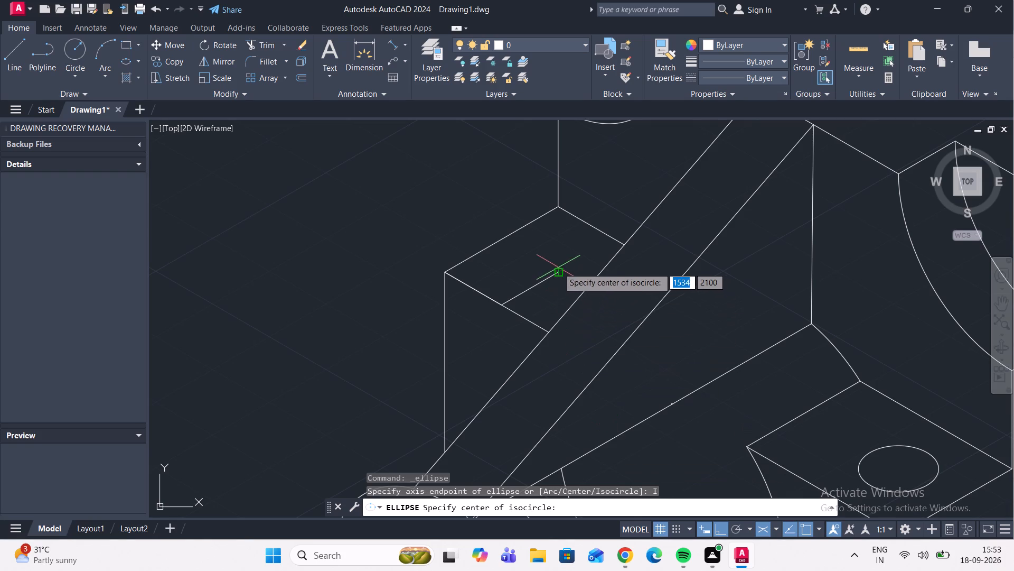
left_click(556, 272)
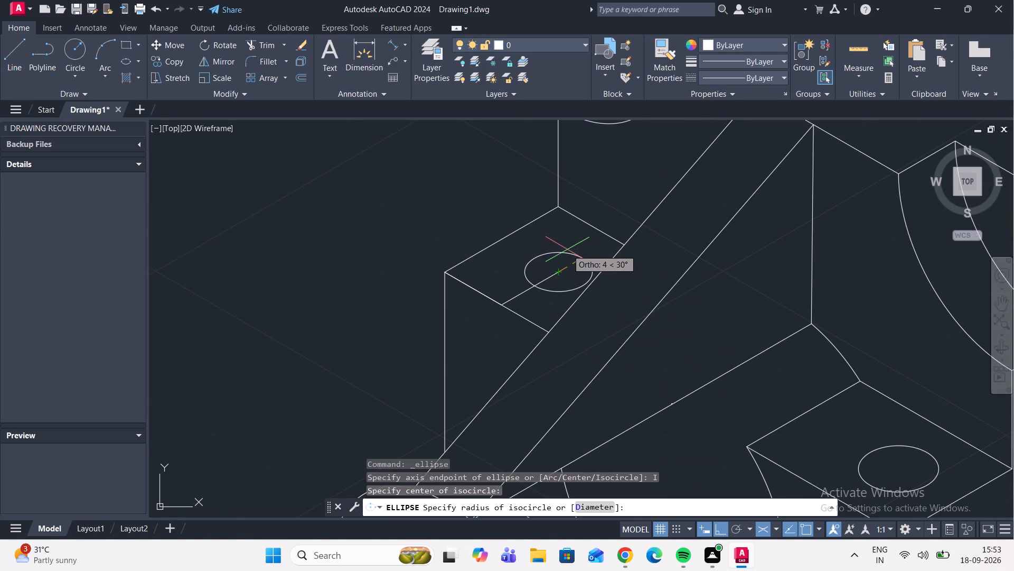
key("5")
key("Return")
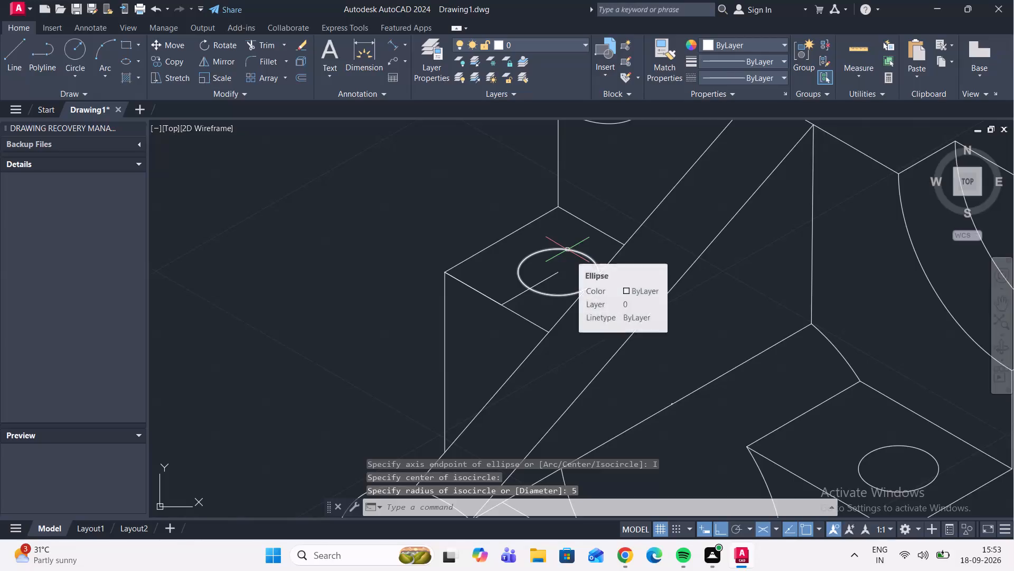
key("Escape")
Delete both 10-unit construction lines used to locate the isocircle on the far block's top face.
left_click(519, 299)
left_click(514, 296)
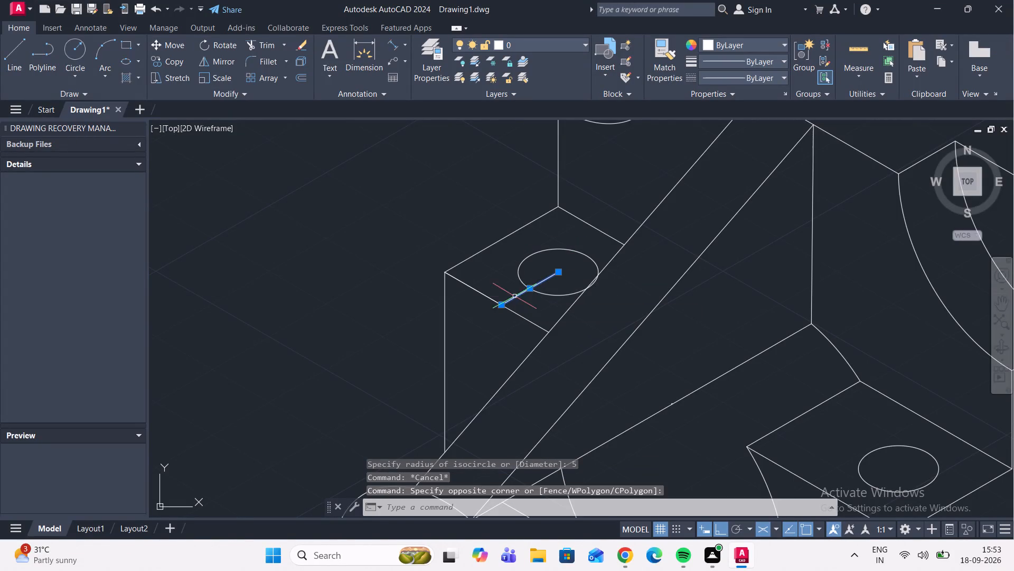
left_click(303, 49)
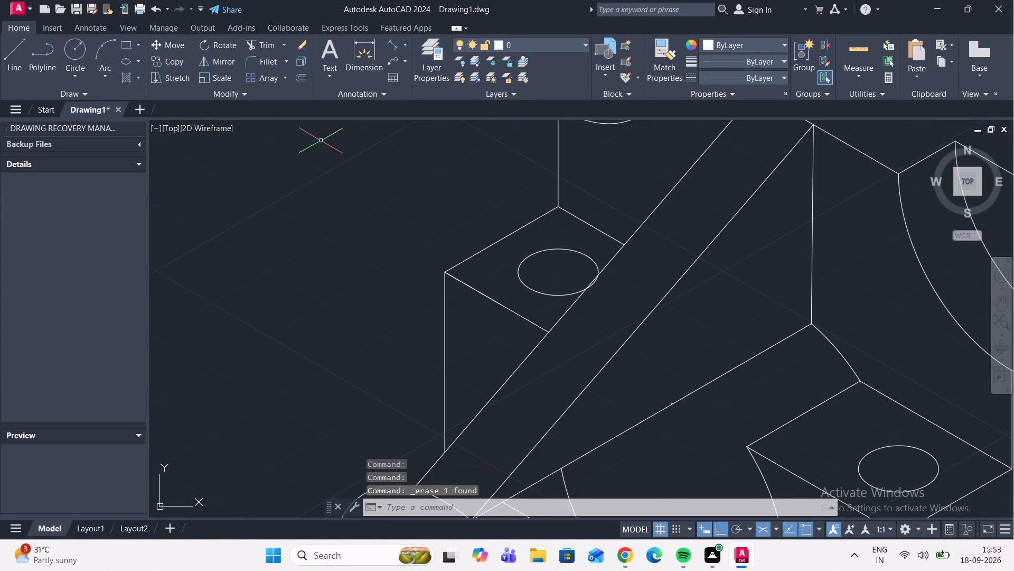
left_click(474, 290)
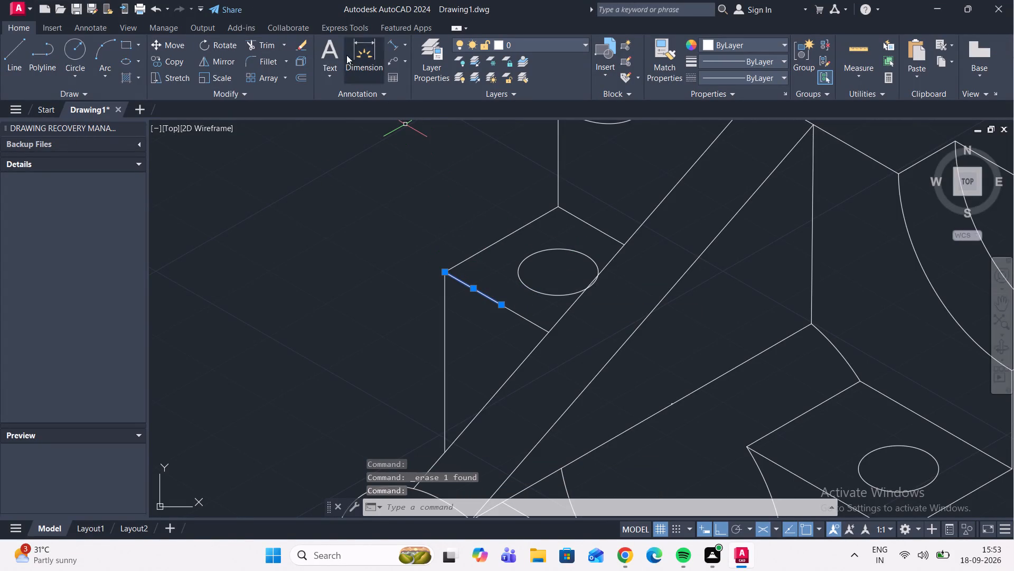
left_click(297, 40)
Trim the part of the far block's isocircle that extends past the sloping rib's edge.
scroll(435, 116, "down", 3)
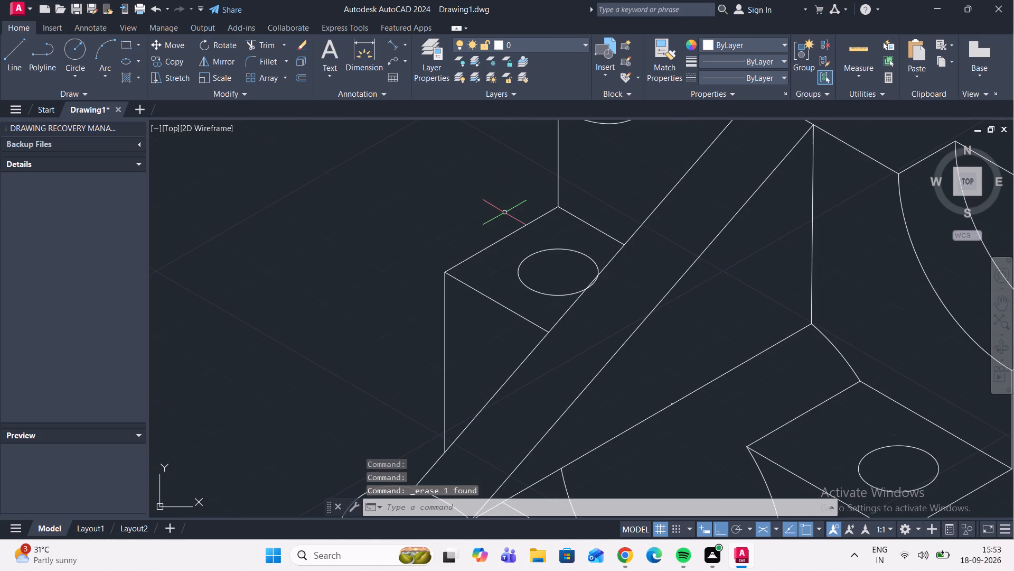
scroll(493, 475, "down", 3)
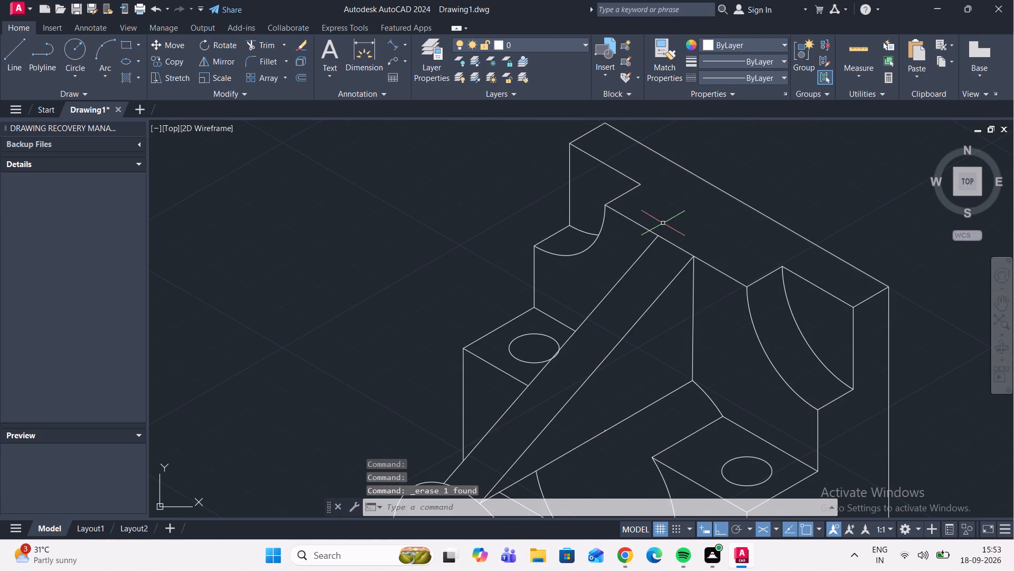
scroll(552, 362, "up", 4)
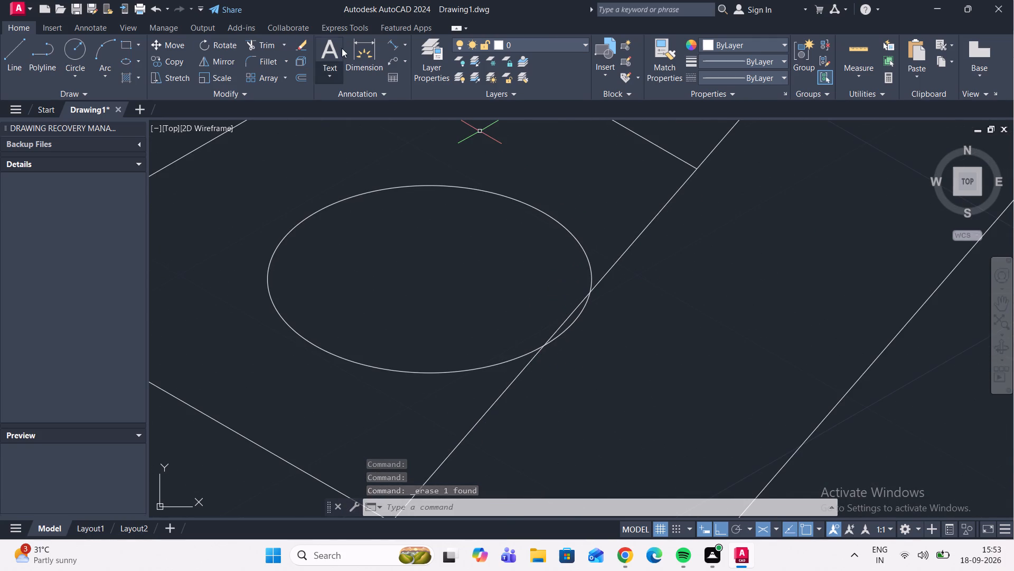
left_click(260, 43)
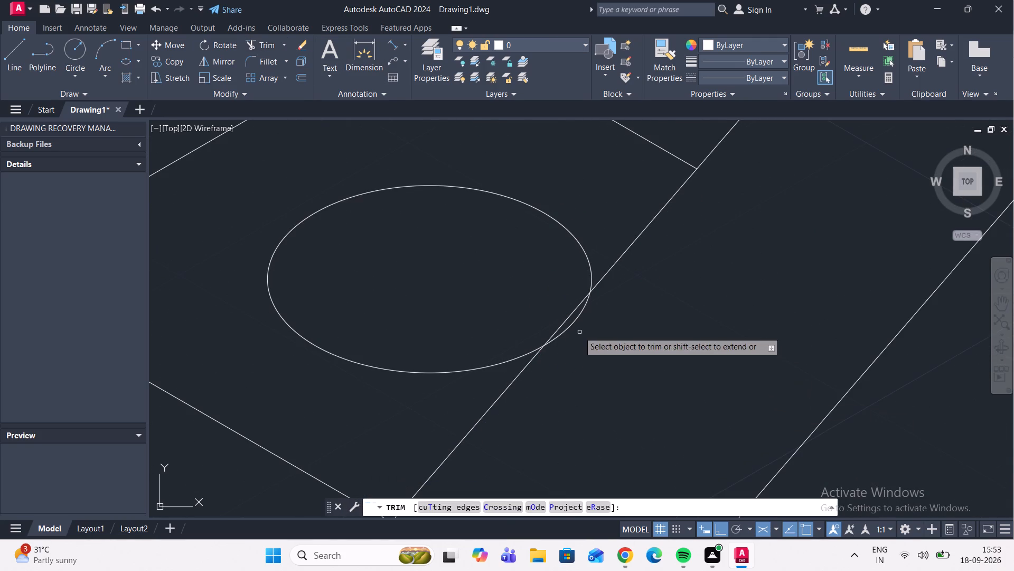
left_click(572, 321)
scroll(635, 338, "down", 5)
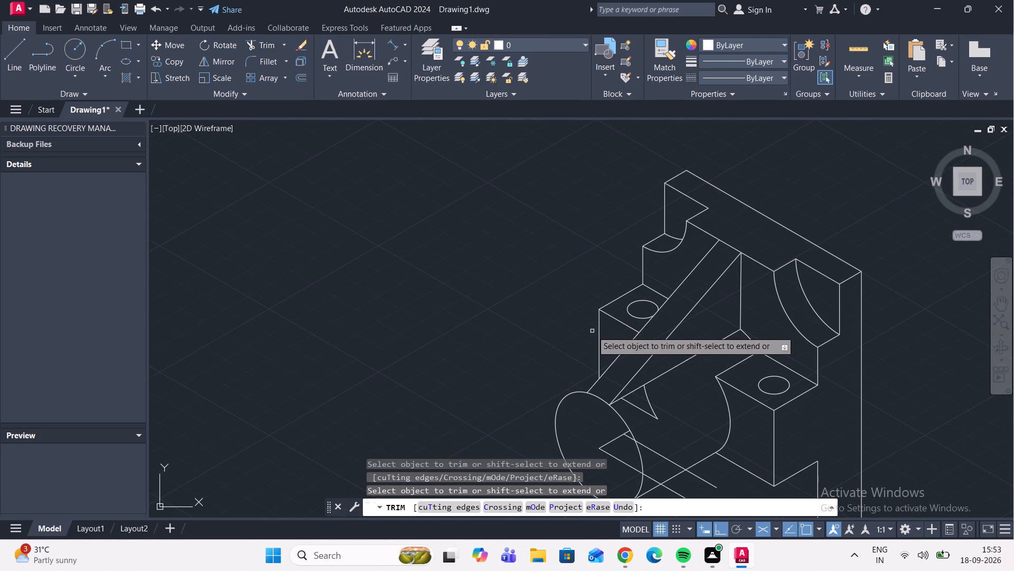
key("Escape")
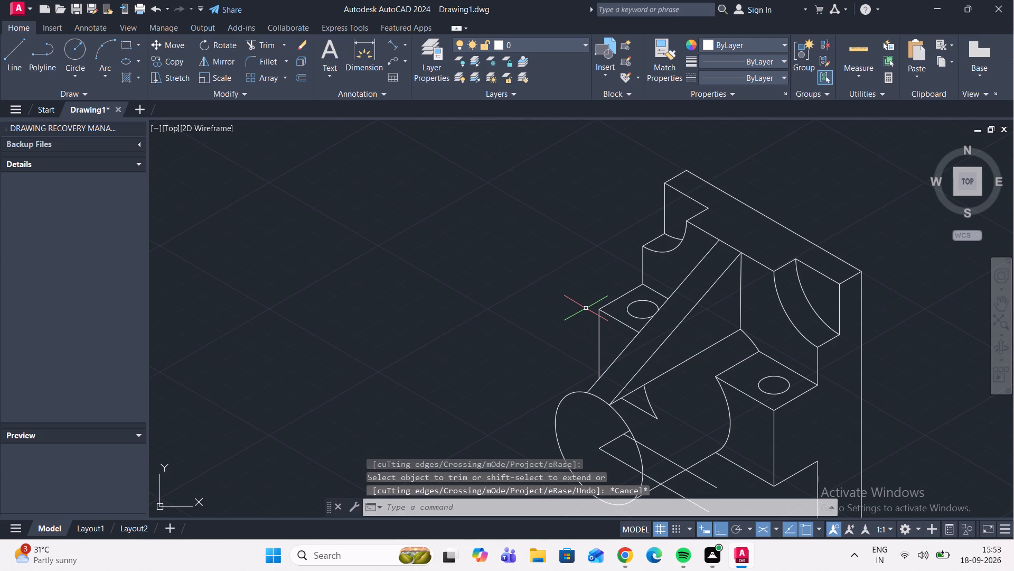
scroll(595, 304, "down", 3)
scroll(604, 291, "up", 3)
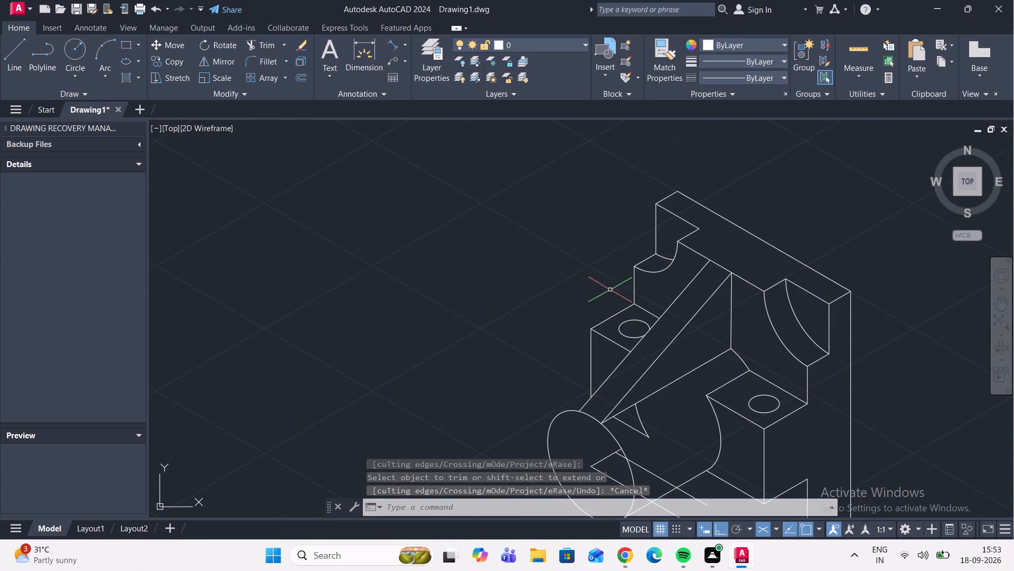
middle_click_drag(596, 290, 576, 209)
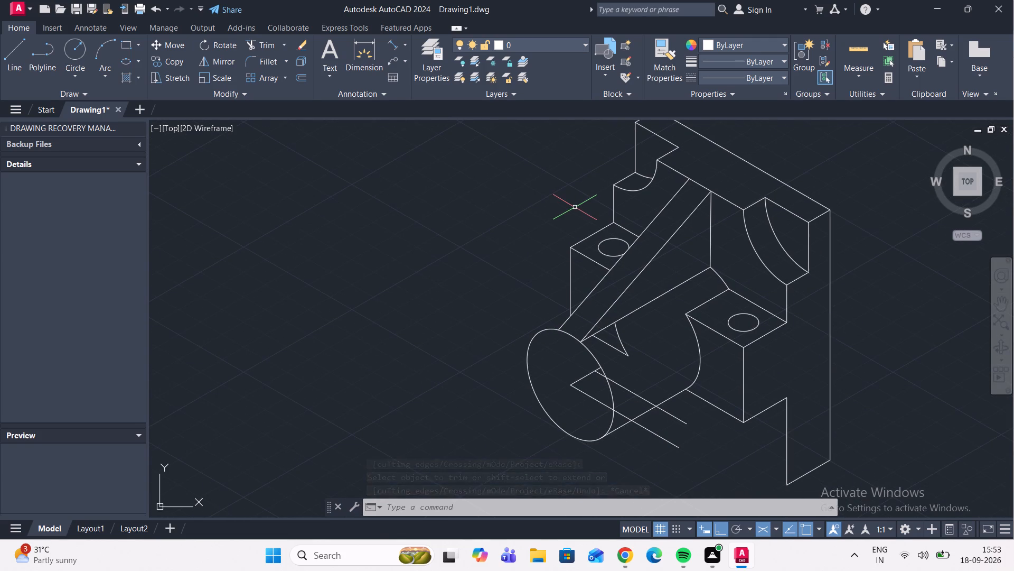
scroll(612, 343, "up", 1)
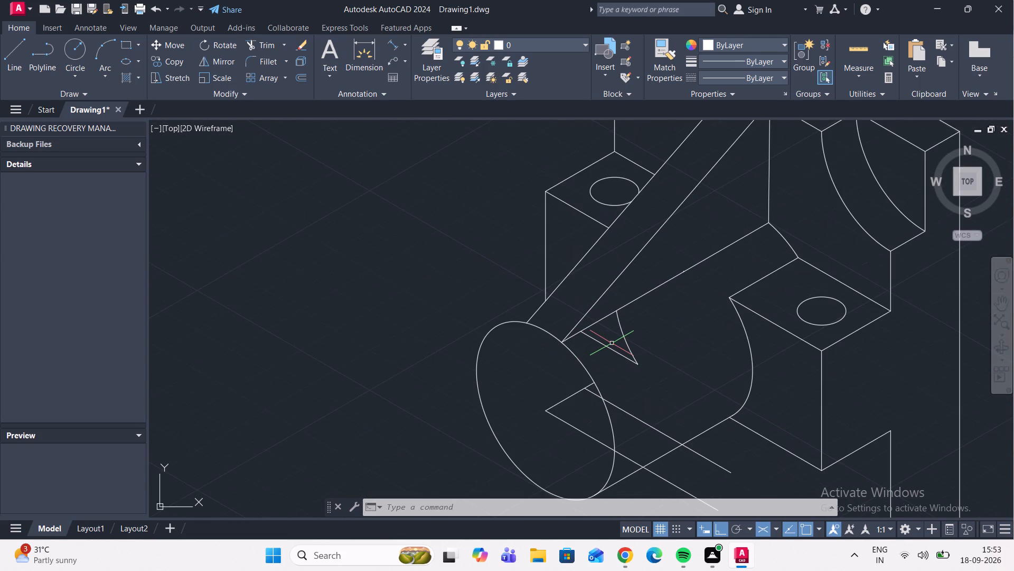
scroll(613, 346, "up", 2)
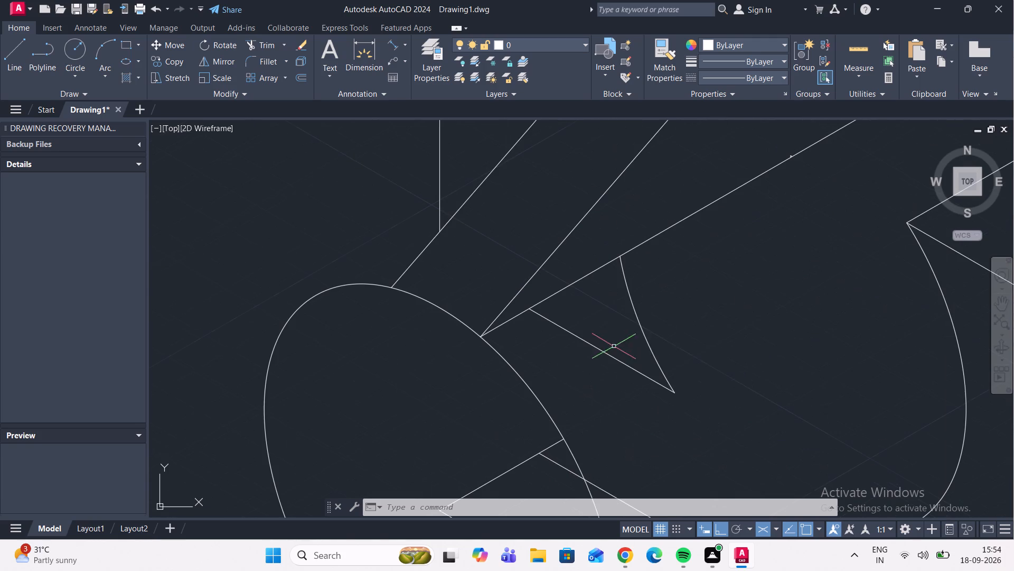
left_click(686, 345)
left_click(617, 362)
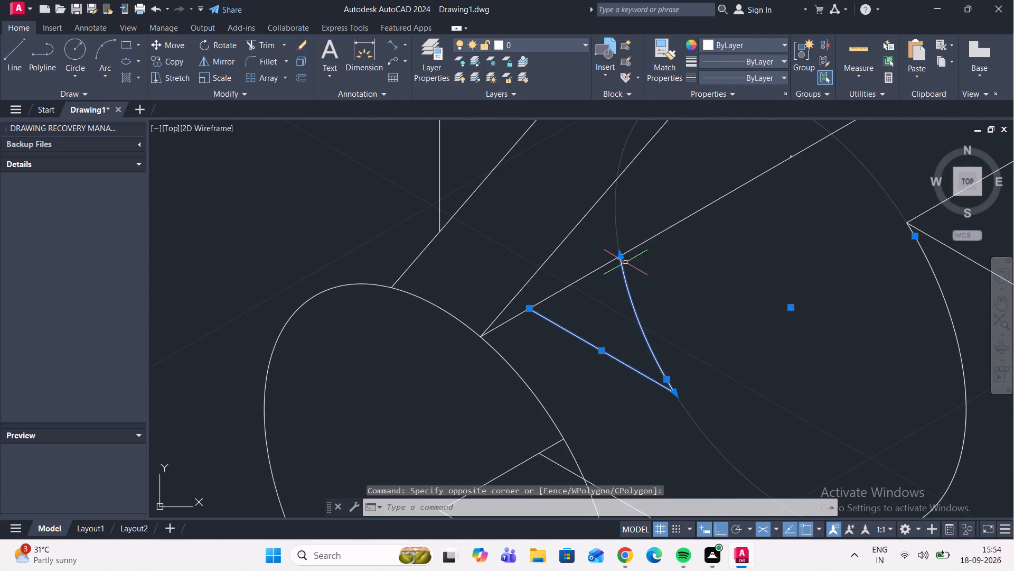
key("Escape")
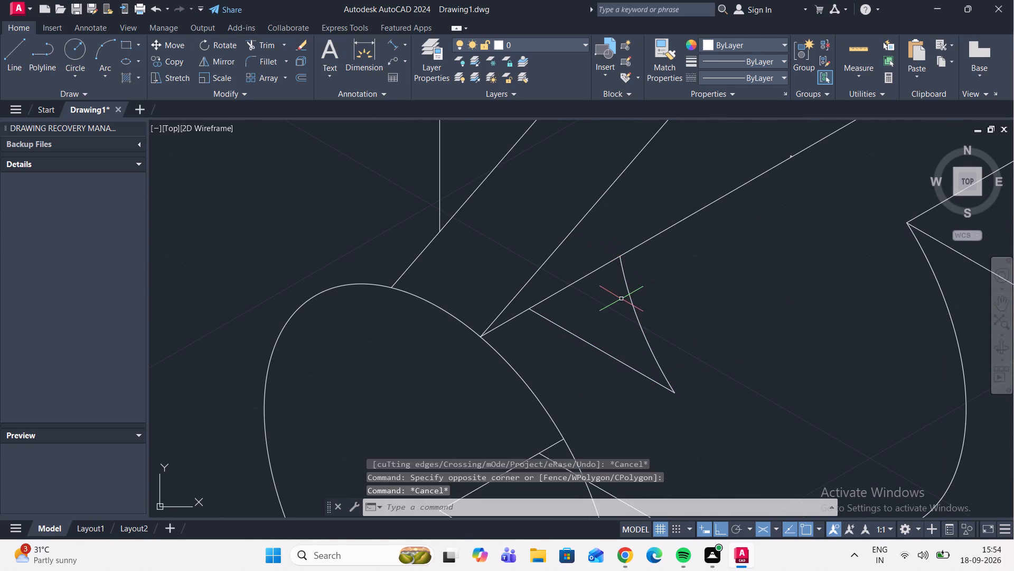
Trim away the hidden arc and short slanted line left below the cylinder's upper line near the front ellipse.
left_click(264, 47)
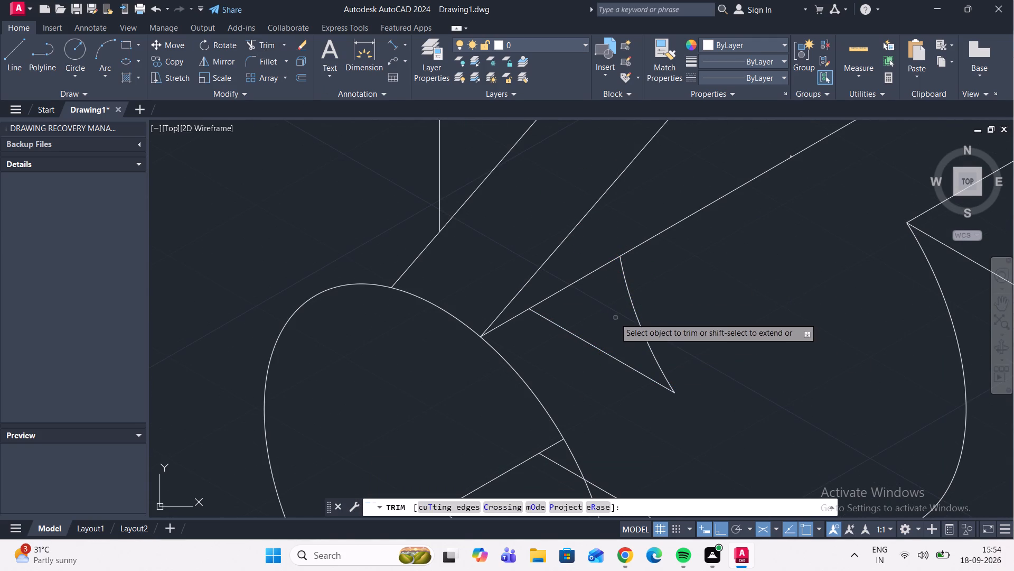
left_click(640, 326)
left_click(611, 357)
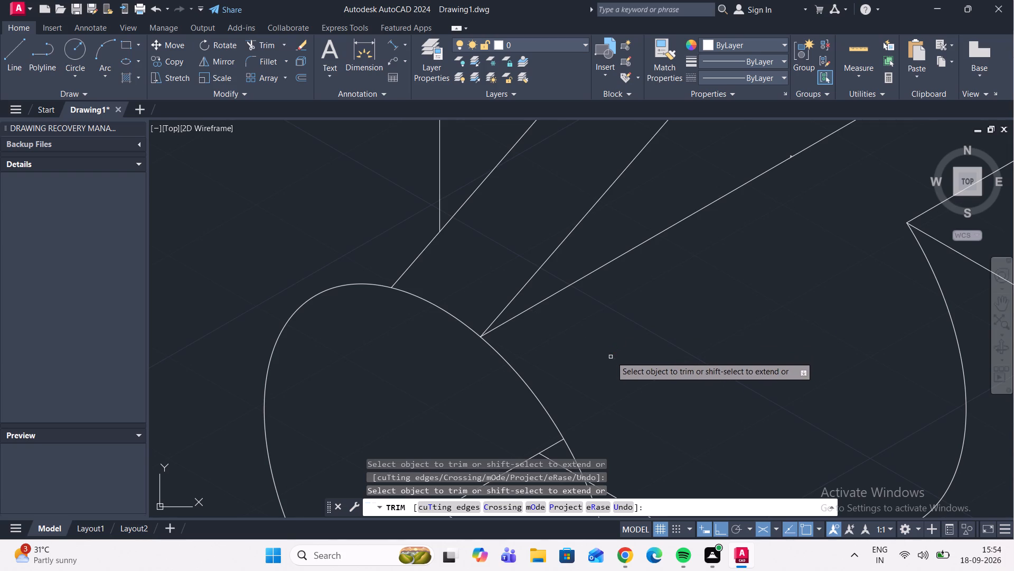
Draw a 30° line from the front ellipse's upper quadrant point back past the rib's outer edge, parallel to the cylinder's axis.
scroll(659, 330, "down", 4)
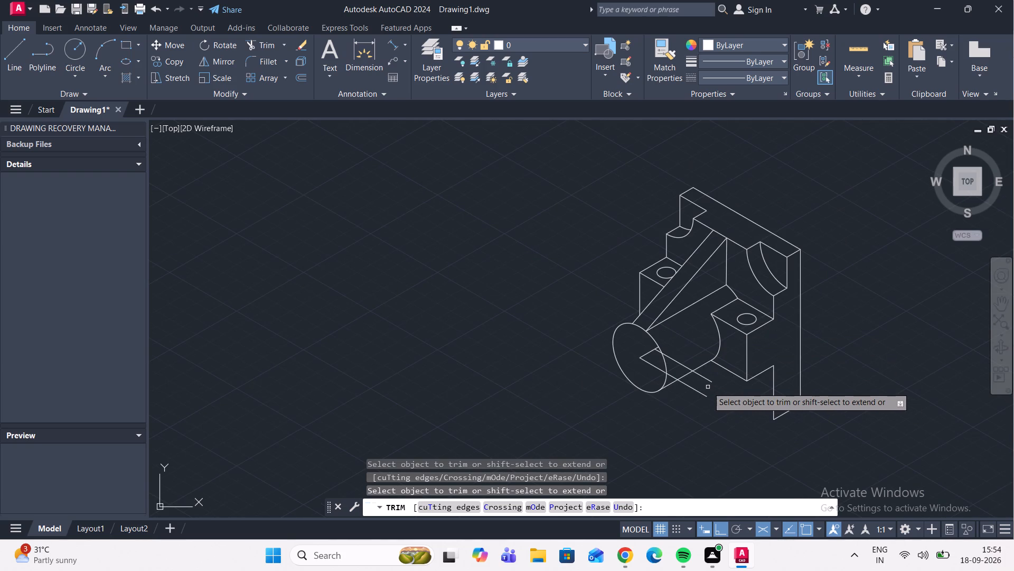
scroll(307, 163, "up", 2)
scroll(466, 261, "down", 4)
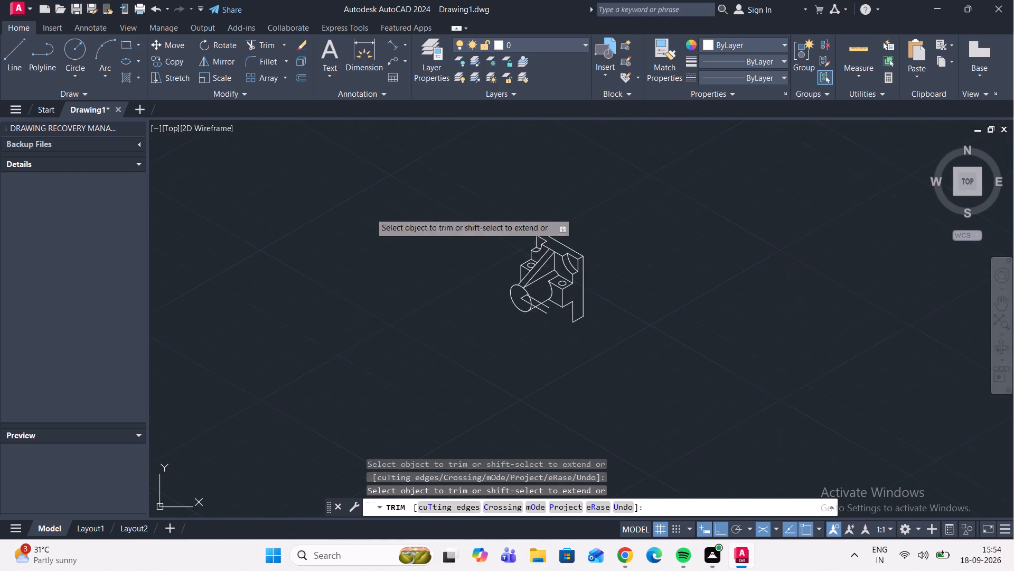
scroll(506, 297, "up", 3)
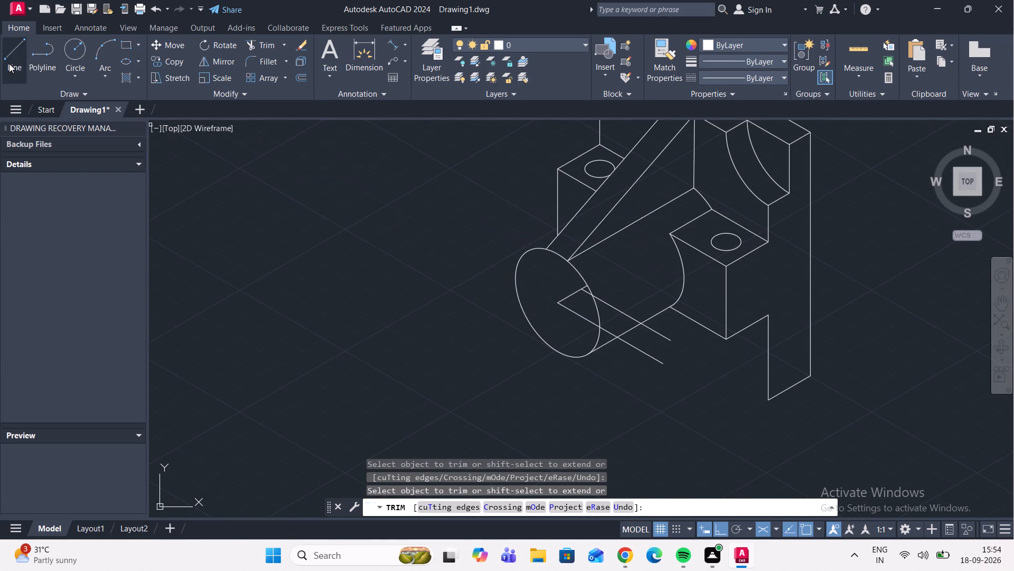
left_click(9, 63)
scroll(525, 251, "up", 2)
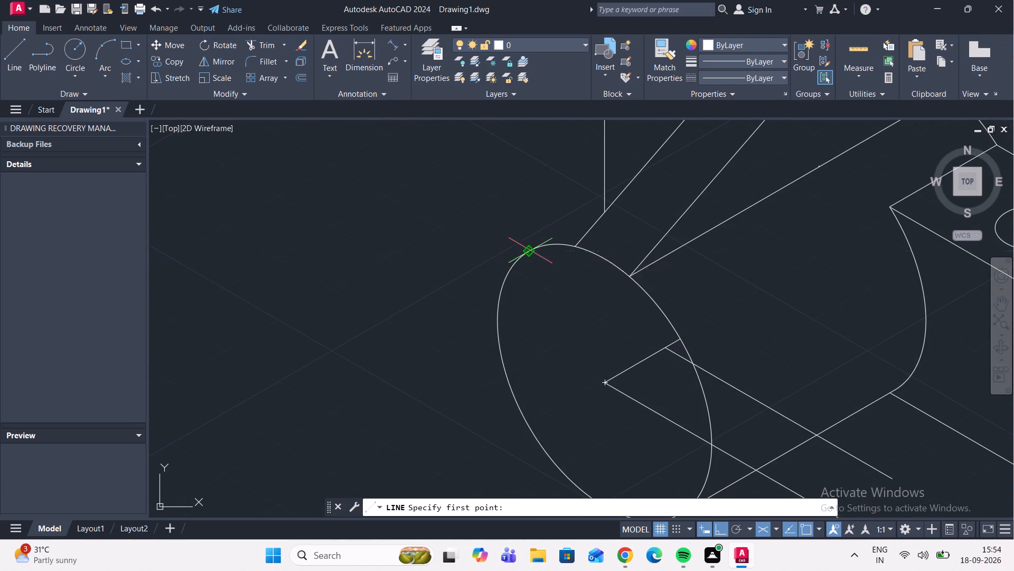
left_click(529, 251)
scroll(662, 188, "up", 4)
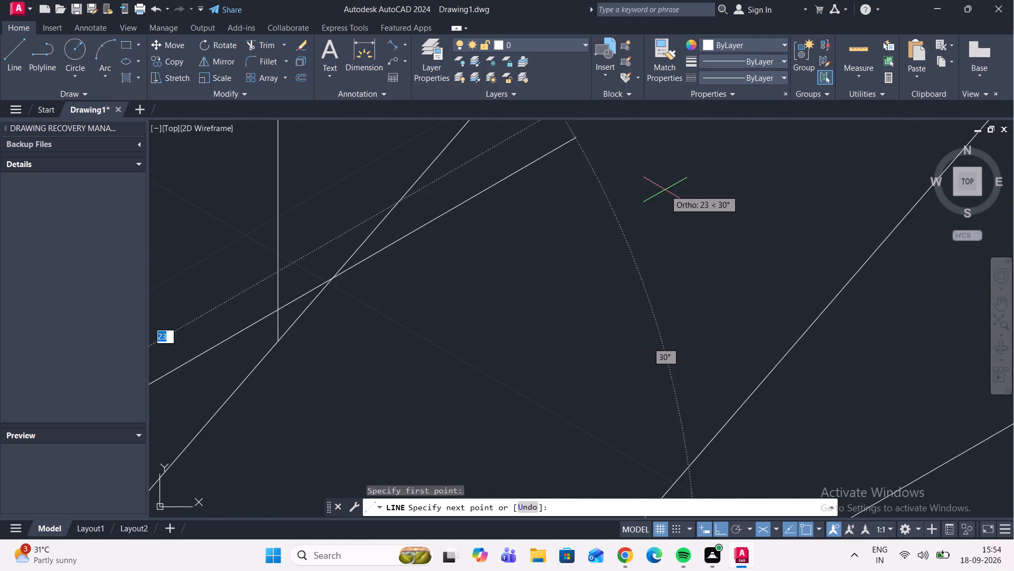
left_click(523, 210)
key("Escape")
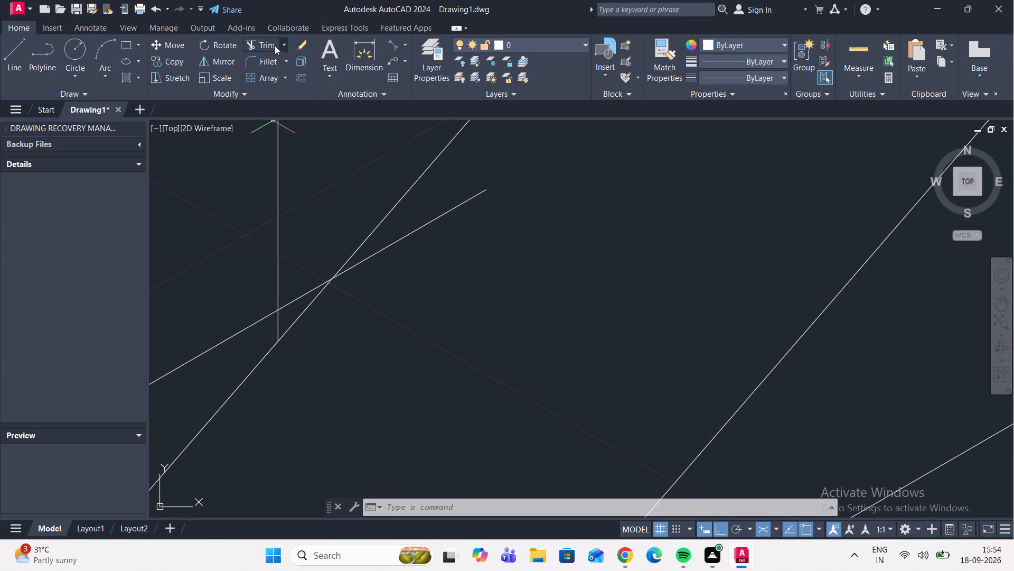
Trim the 30° cylinder line past the rib's outer edge and back to the far block's vertical edge.
left_click(262, 39)
left_click(410, 234)
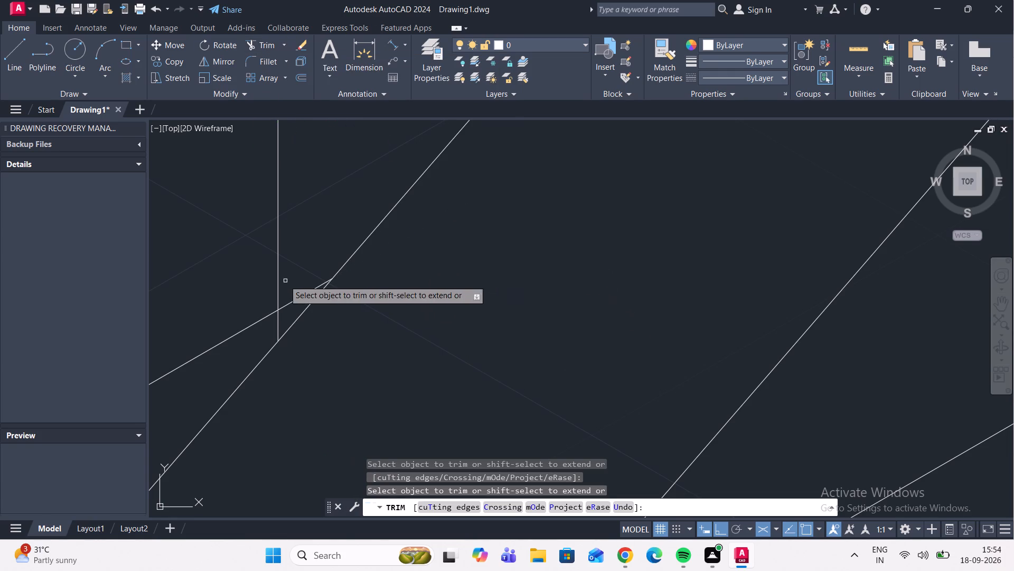
left_click(302, 297)
scroll(359, 243, "down", 5)
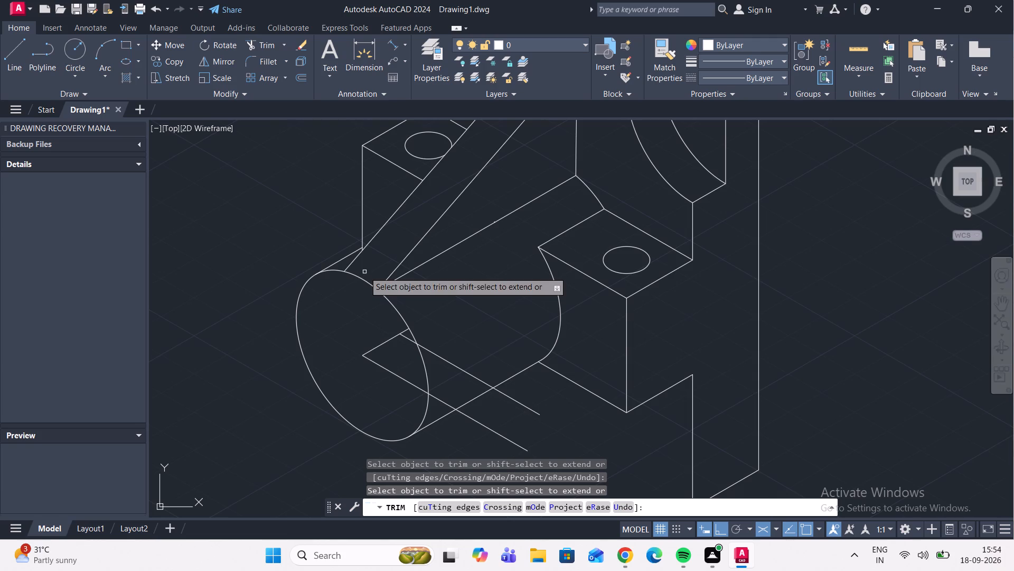
Trim the short 30° line piece between the construction lines' upper corner and the front ellipse.
scroll(367, 253, "up", 5)
scroll(303, 215, "up", 3)
scroll(312, 216, "down", 5)
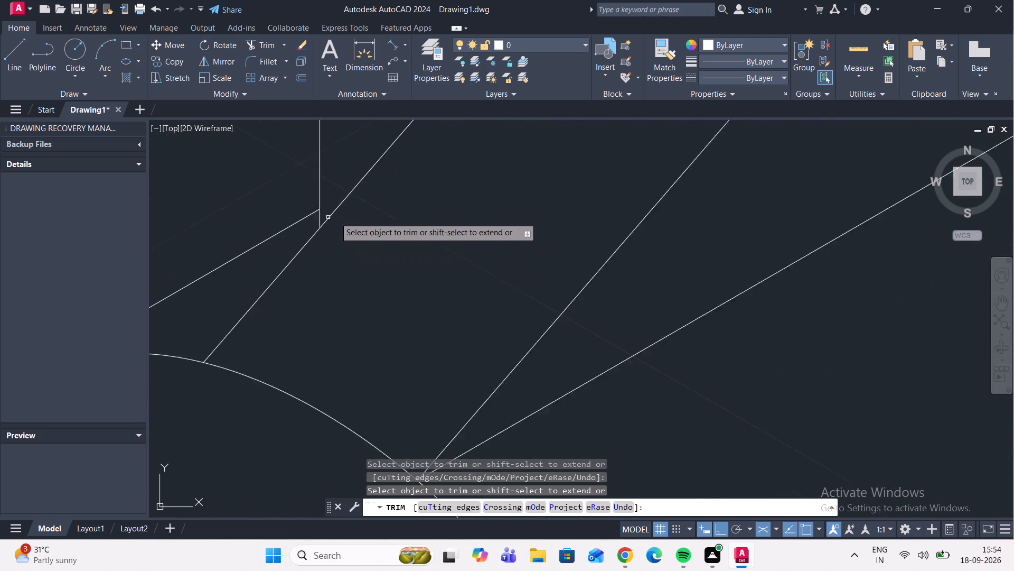
scroll(372, 217, "down", 6)
scroll(383, 253, "up", 1)
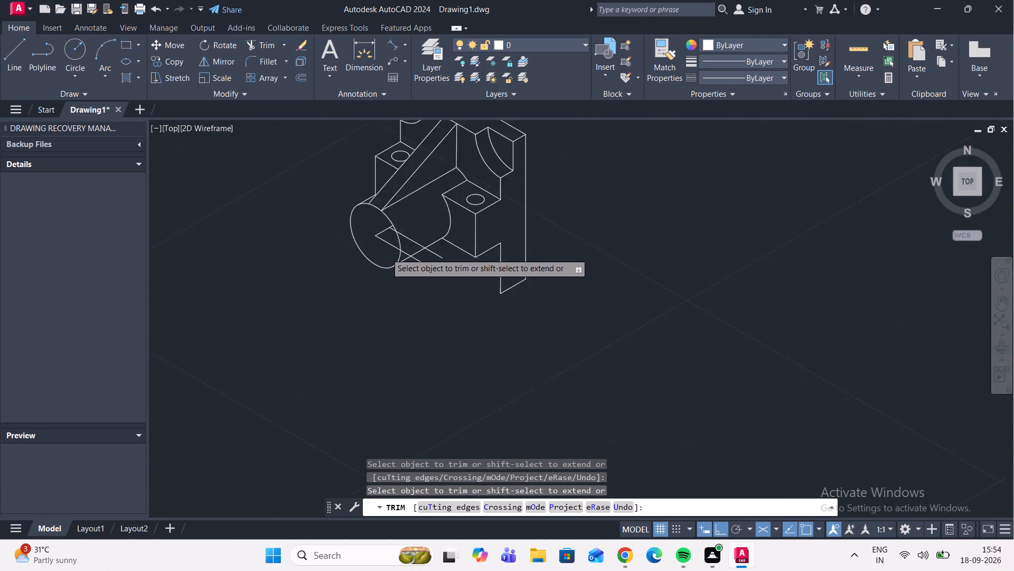
scroll(388, 253, "up", 2)
scroll(396, 192, "up", 3)
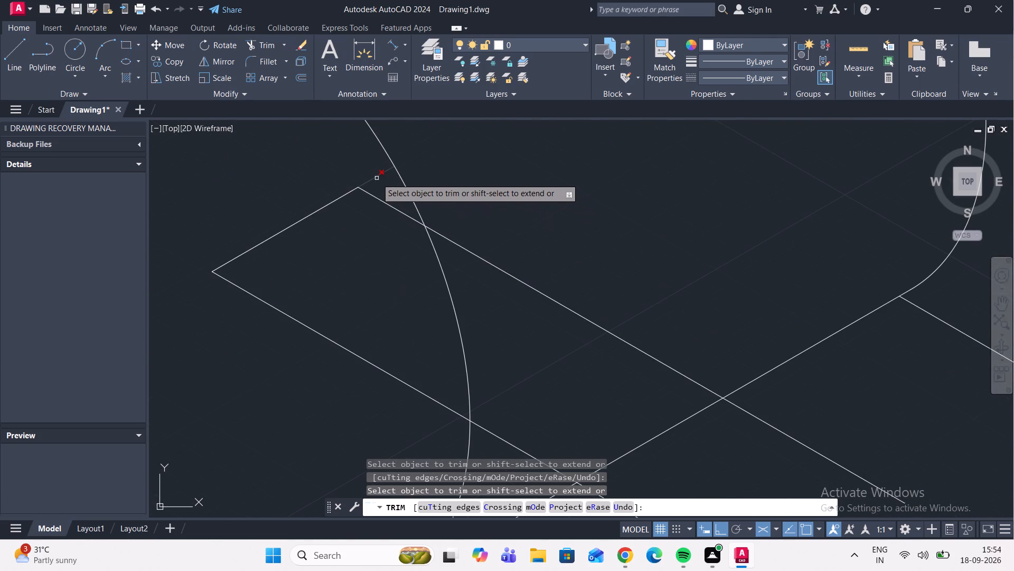
left_click(377, 177)
scroll(340, 202, "down", 7)
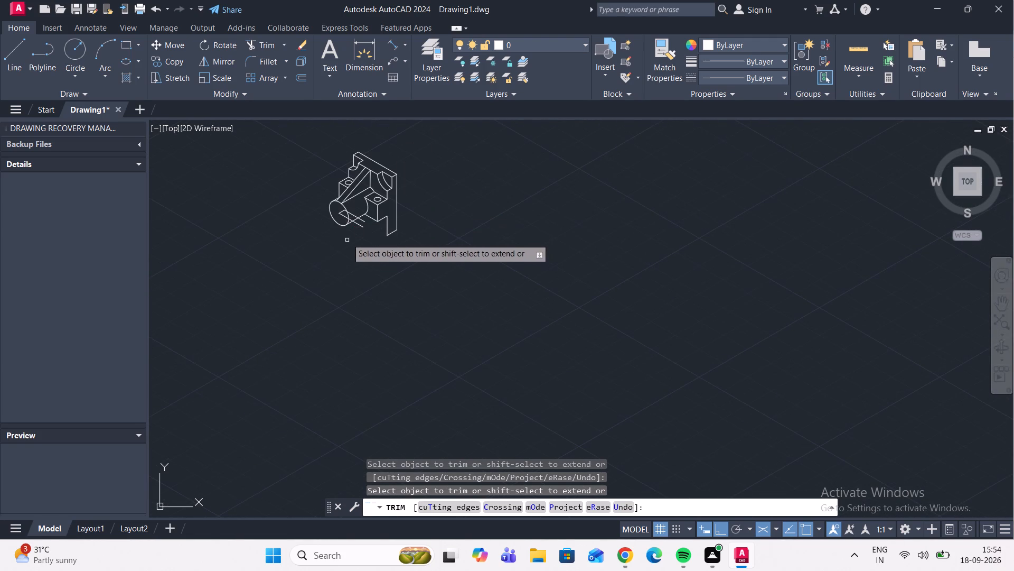
scroll(348, 221, "up", 2)
scroll(304, 281, "down", 2)
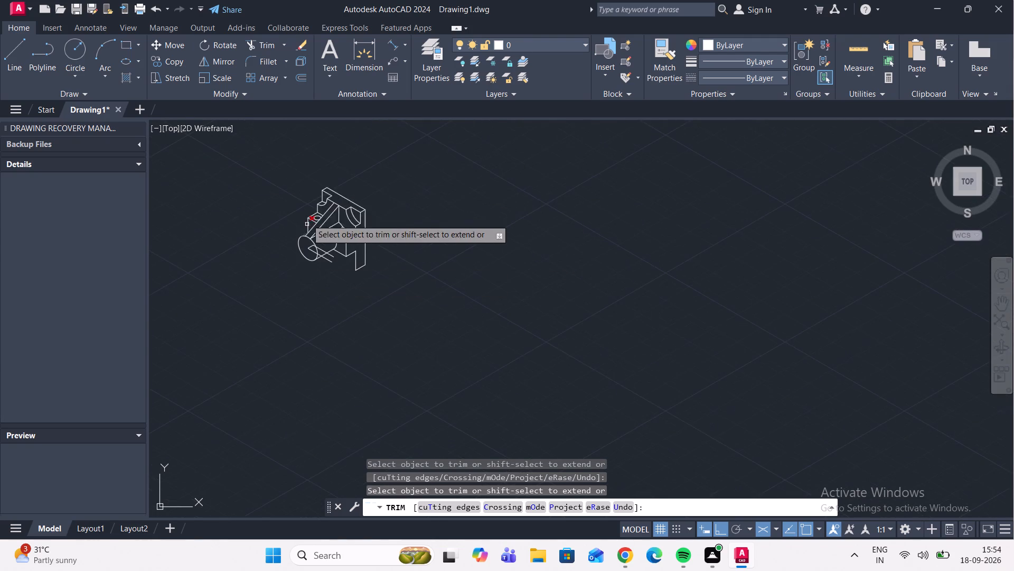
scroll(308, 198, "up", 2)
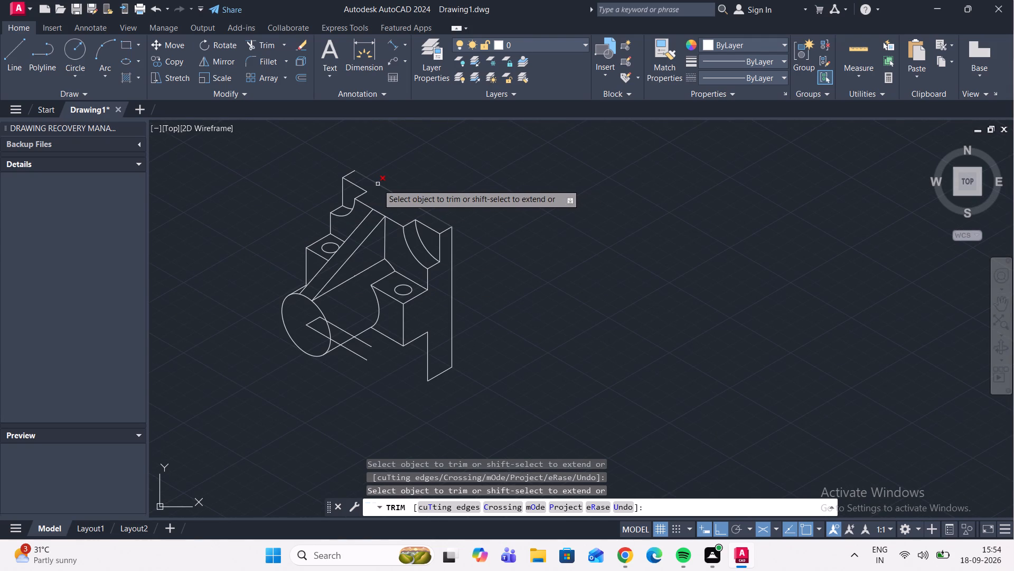
scroll(356, 176, "up", 3)
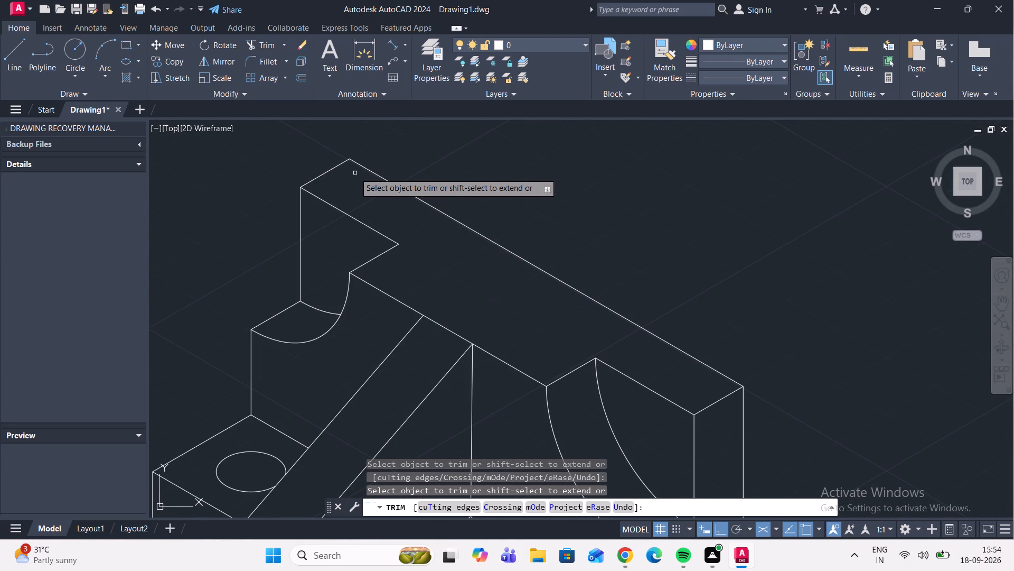
scroll(353, 172, "up", 1)
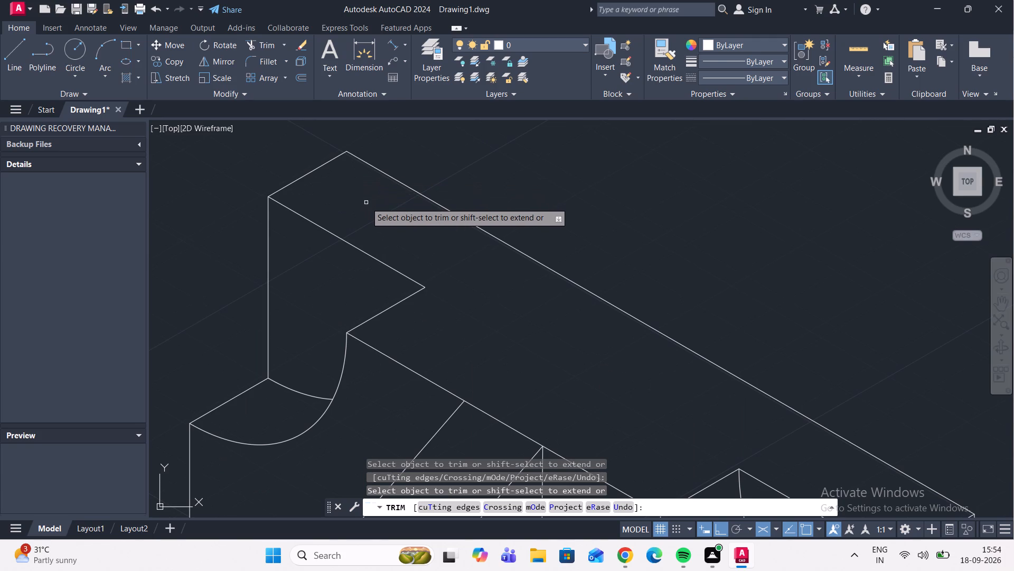
key("Escape")
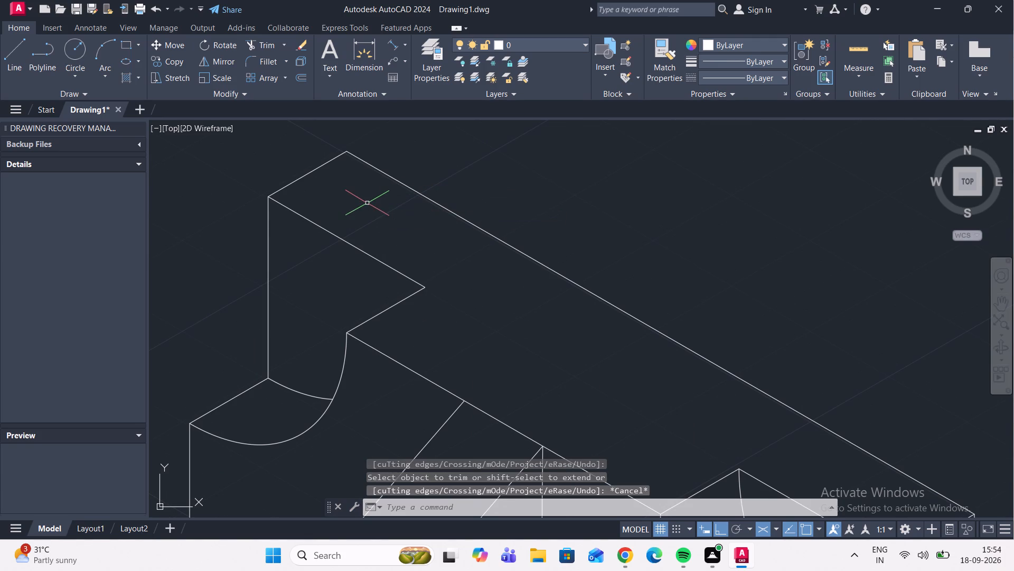
Examine the bracket's back plate, rib, side blocks and cylinder for missing or leftover edges.
scroll(369, 207, "down", 3)
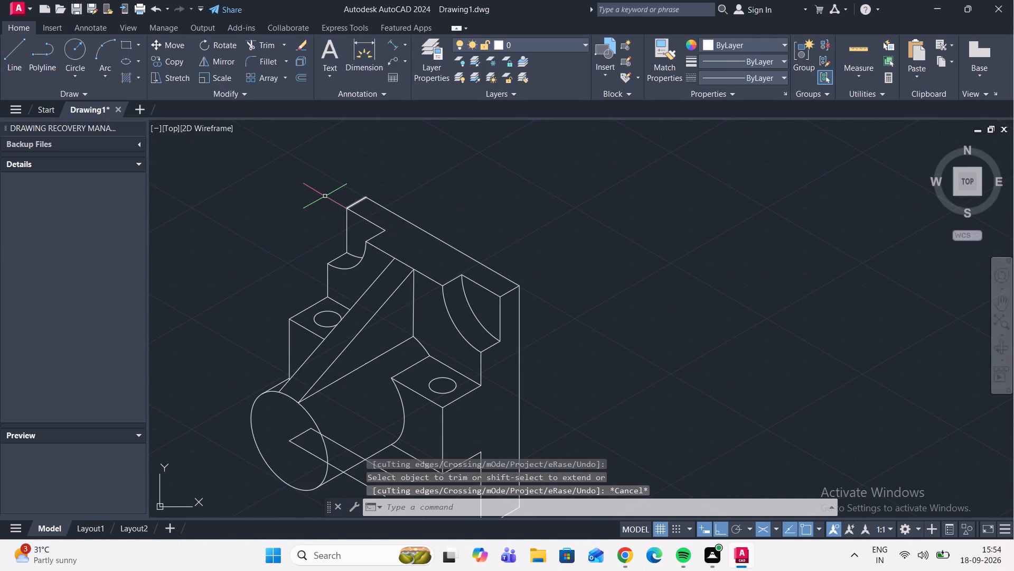
scroll(353, 198, "up", 2)
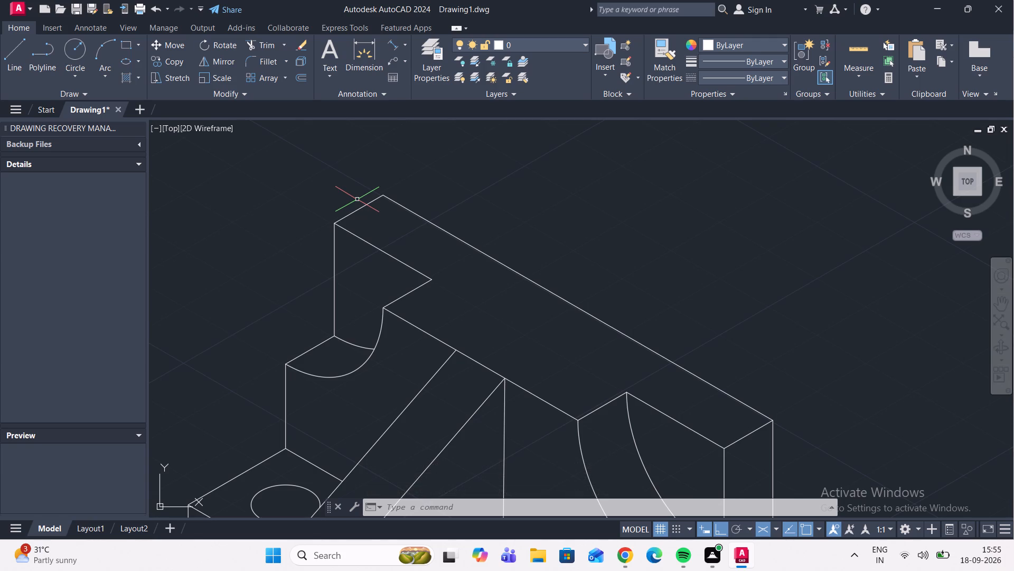
scroll(512, 339, "down", 3)
middle_click_drag(502, 413, 518, 359)
scroll(502, 413, "down", 1)
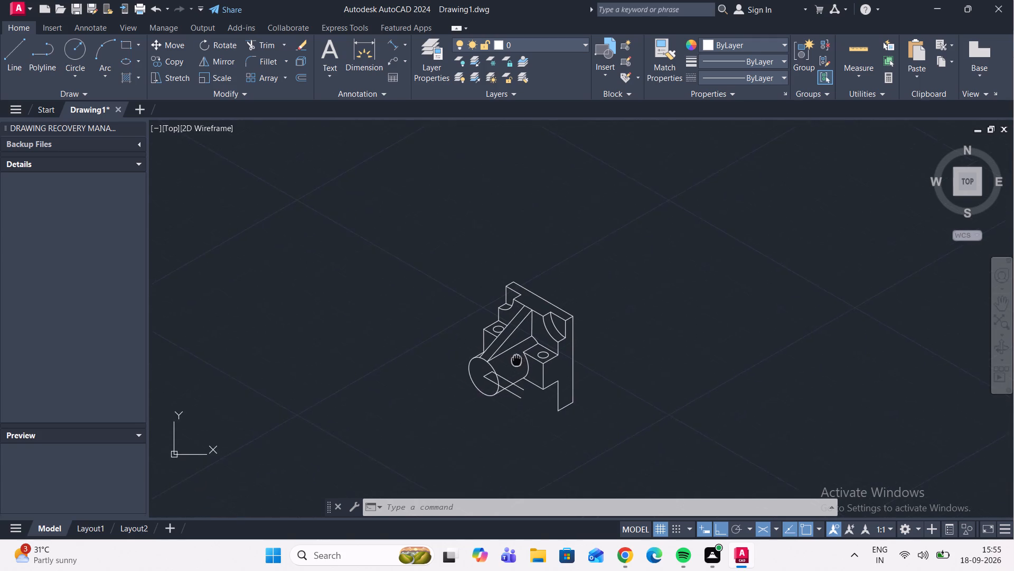
middle_click_drag(518, 359, 527, 345)
scroll(521, 339, "up", 2)
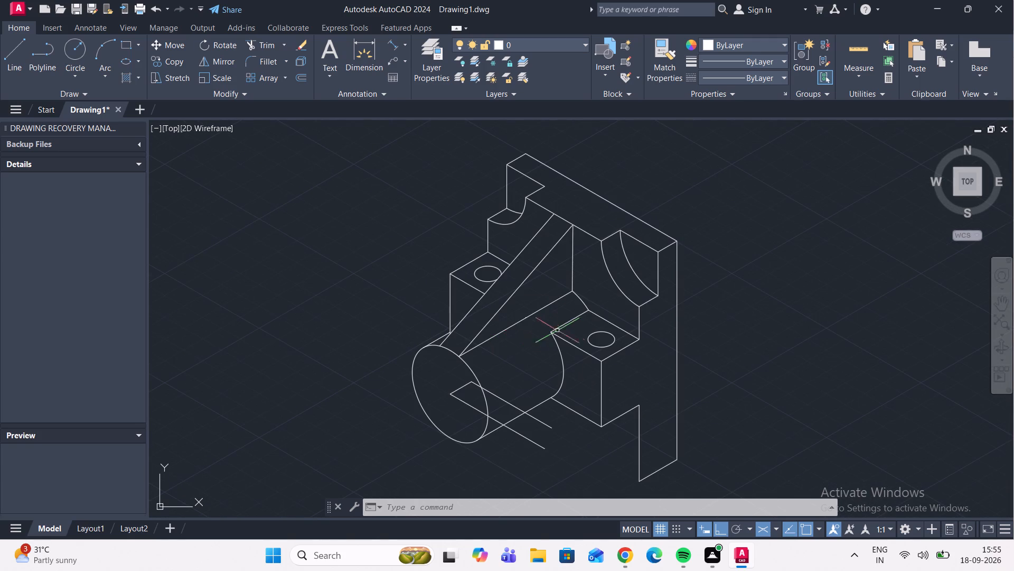
scroll(565, 323, "up", 2)
middle_click_drag(573, 305, 593, 241)
scroll(573, 305, "down", 2)
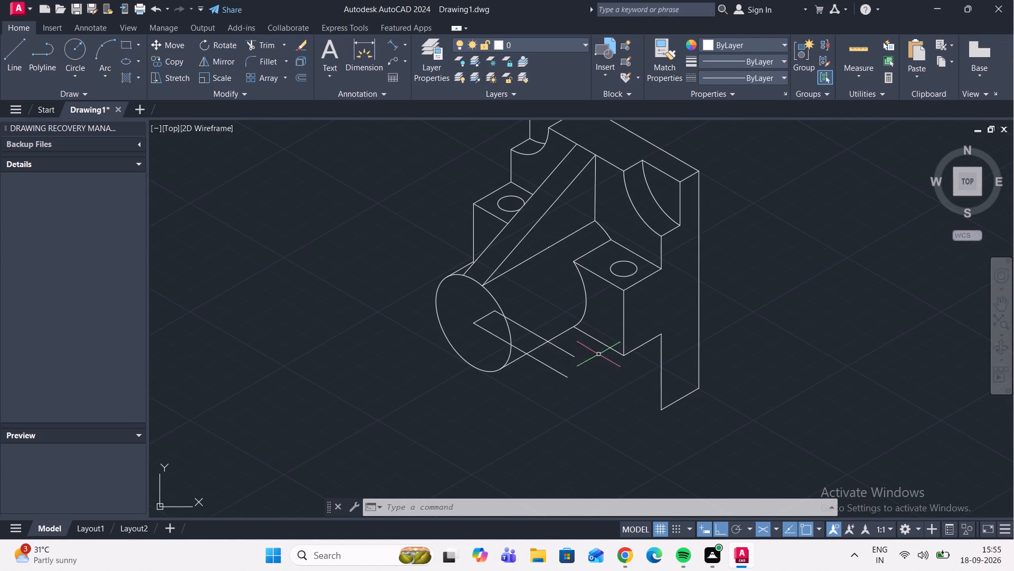
scroll(544, 366, "up", 1)
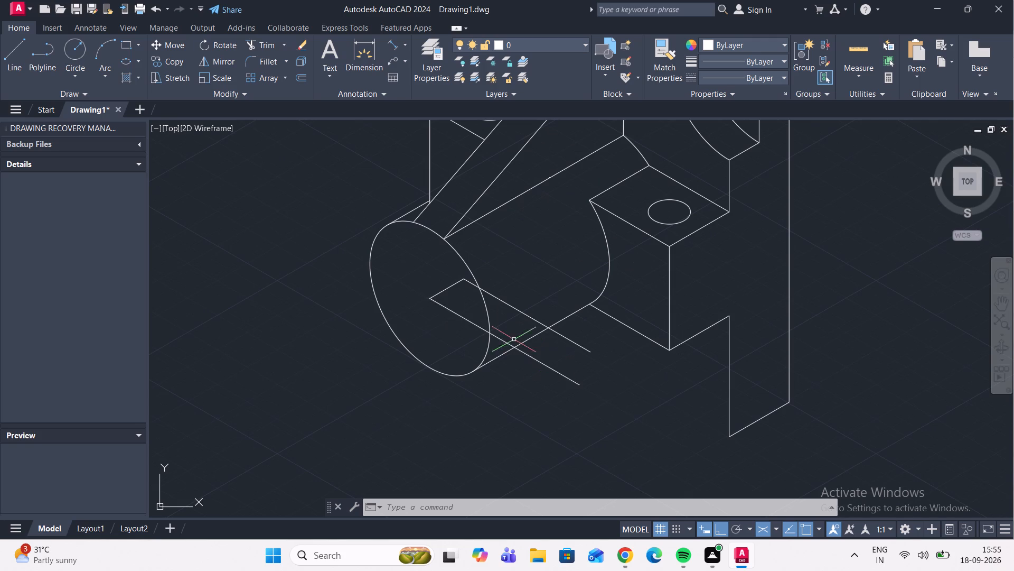
scroll(430, 273, "up", 2)
scroll(513, 293, "down", 2)
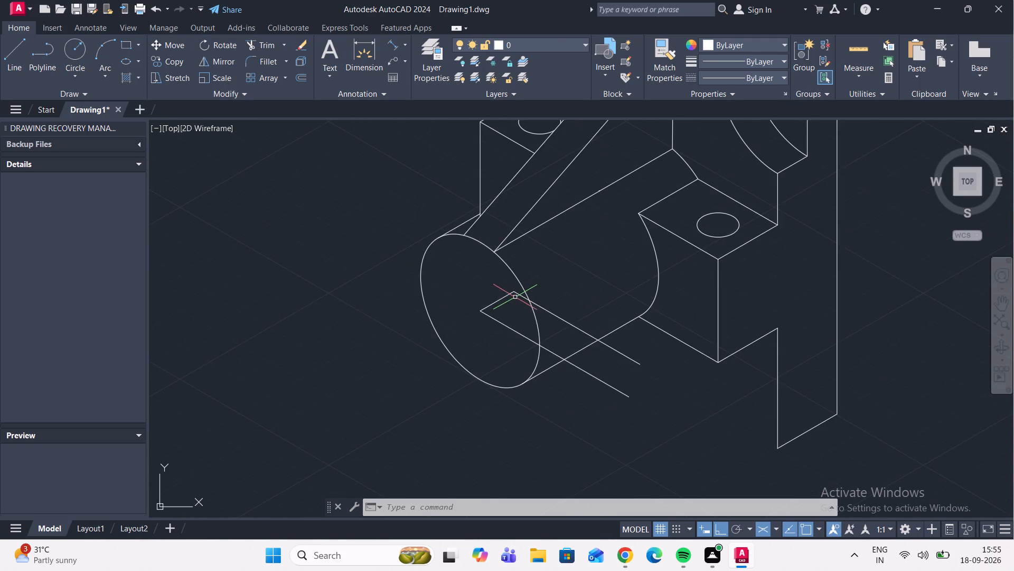
scroll(515, 296, "down", 1)
scroll(495, 294, "up", 2)
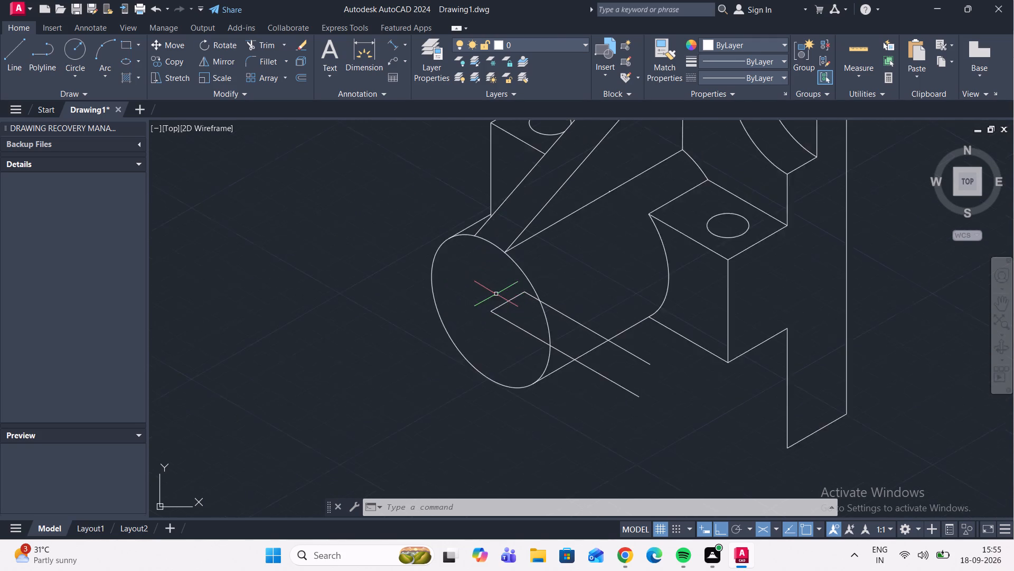
scroll(517, 283, "up", 2)
scroll(591, 315, "down", 4)
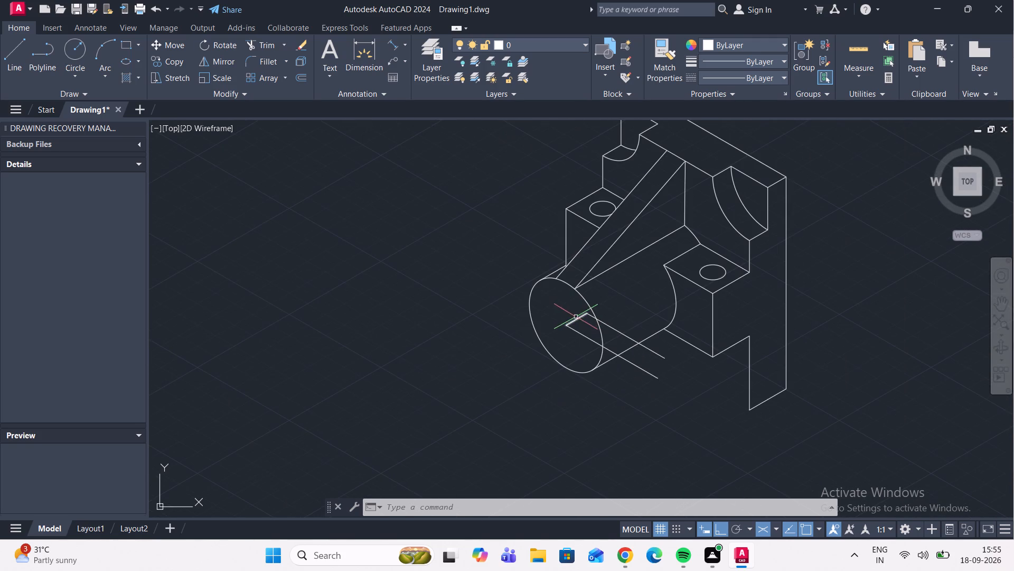
scroll(512, 306, "down", 2)
middle_click_drag(590, 261, 563, 307)
scroll(522, 287, "up", 3)
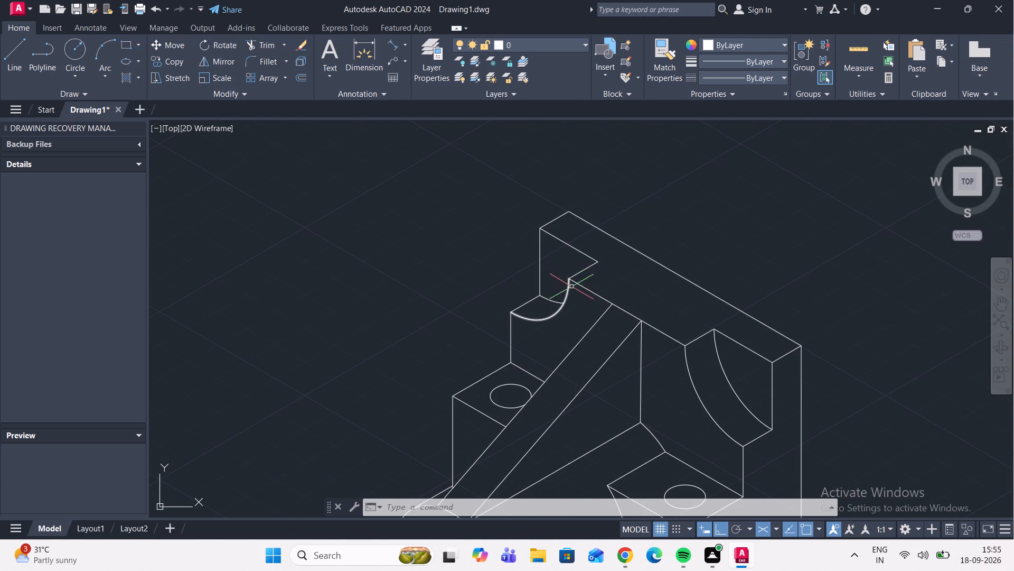
scroll(575, 293, "down", 2)
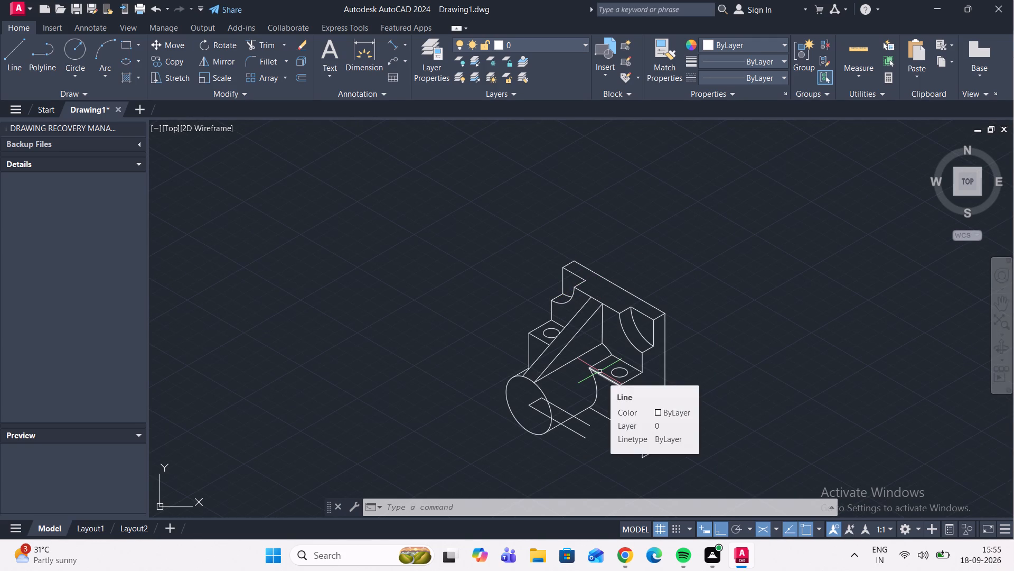
scroll(599, 371, "up", 2)
scroll(647, 359, "down", 4)
scroll(662, 376, "up", 1)
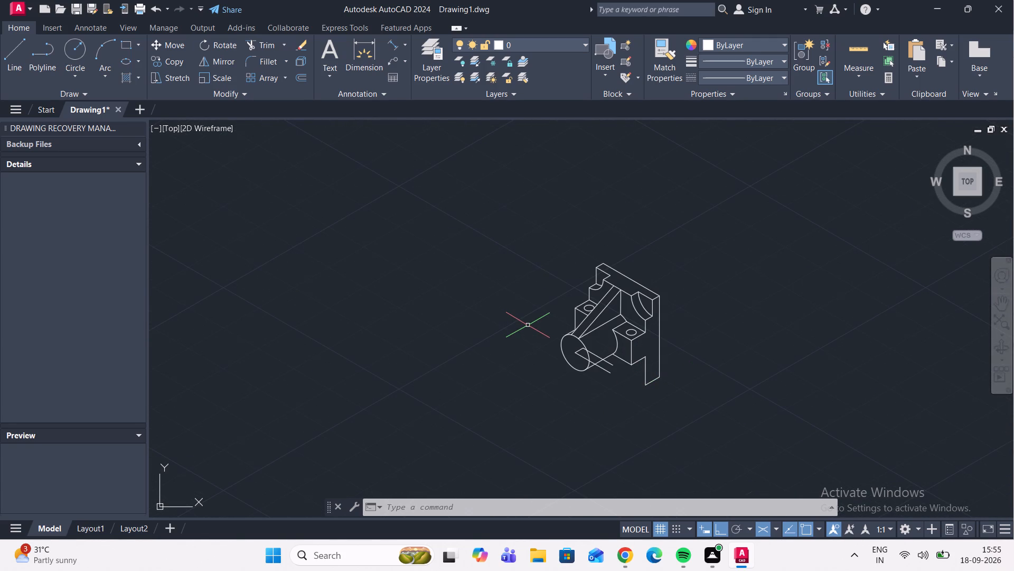
scroll(632, 356, "up", 2)
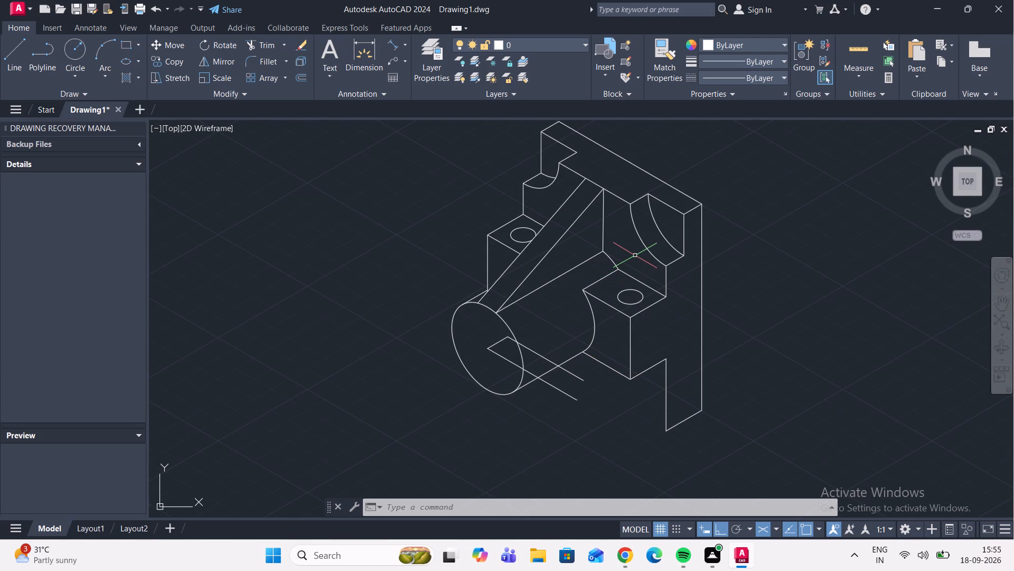
middle_click_drag(635, 255, 637, 303)
scroll(611, 303, "up", 2)
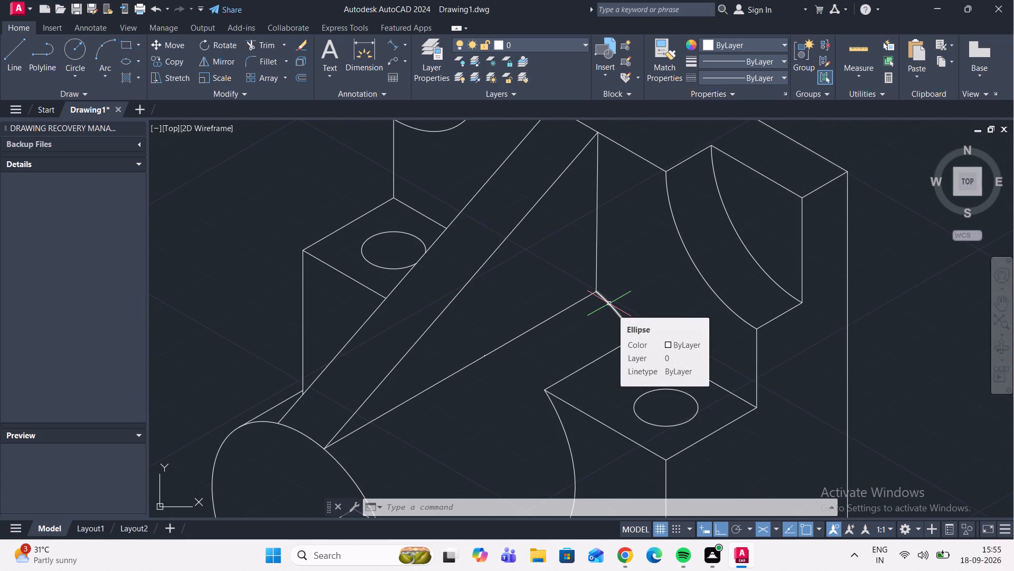
scroll(617, 290, "down", 2)
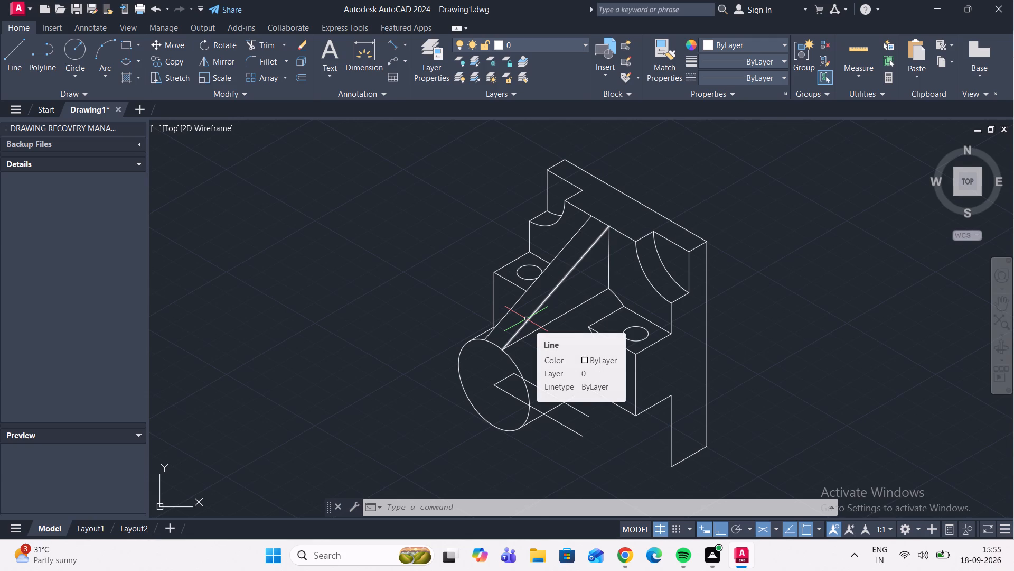
scroll(568, 307, "down", 2)
scroll(585, 252, "up", 1)
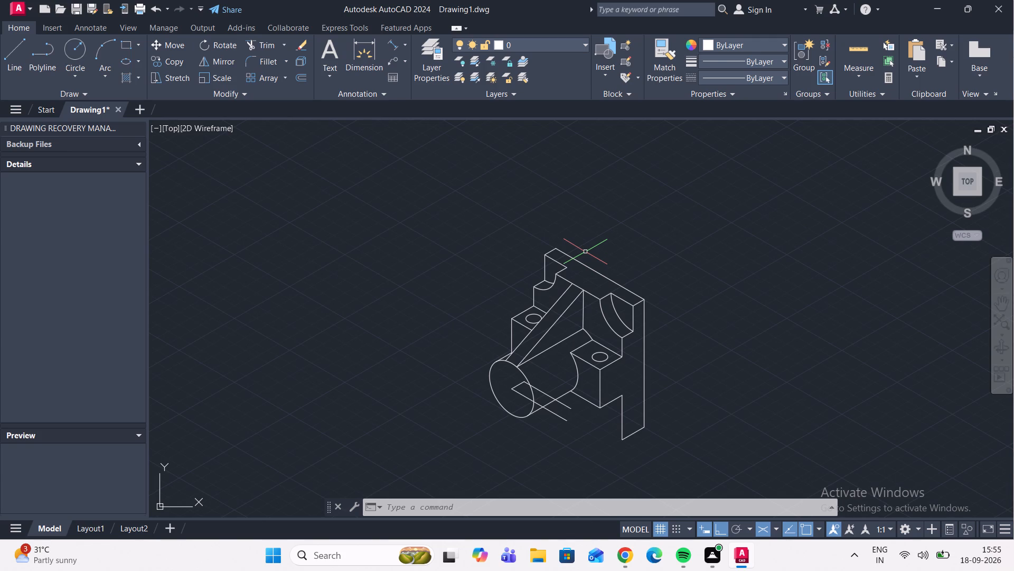
scroll(518, 385, "up", 1)
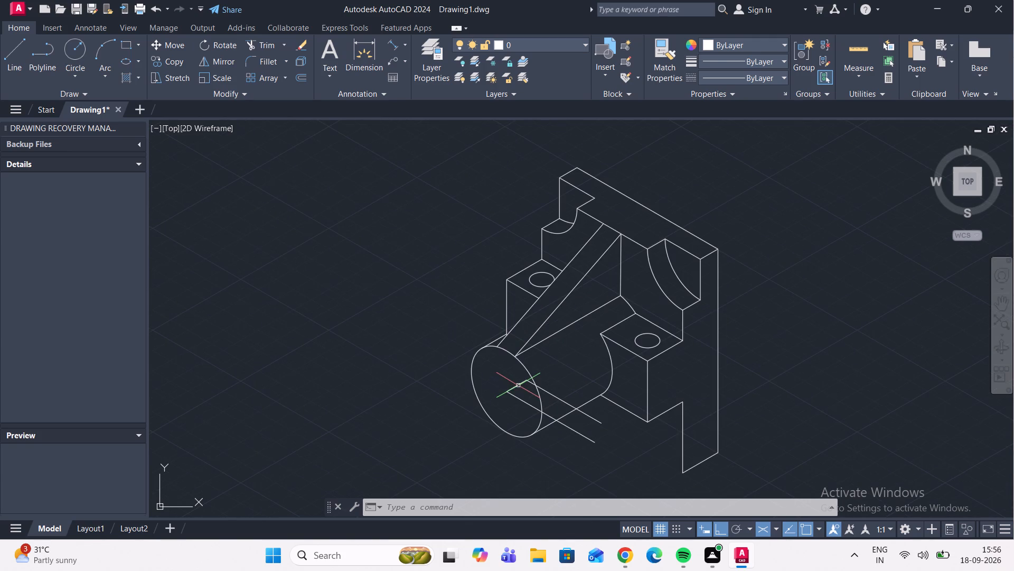
Draw an 80-unit line at 150° from the back plate's lowest front corner toward the front ellipse.
middle_click_drag(460, 327, 421, 253)
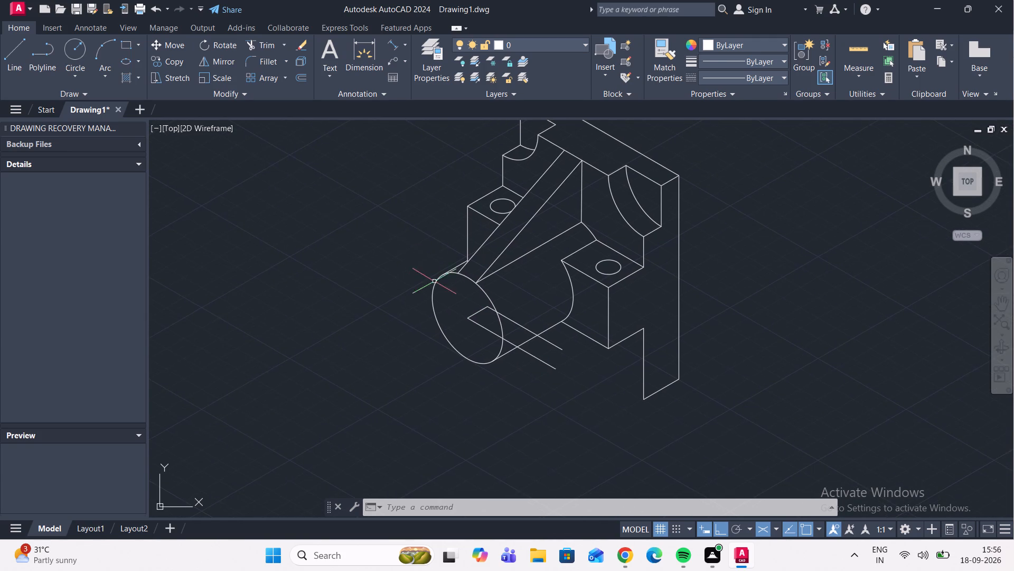
middle_click_drag(442, 297, 425, 257)
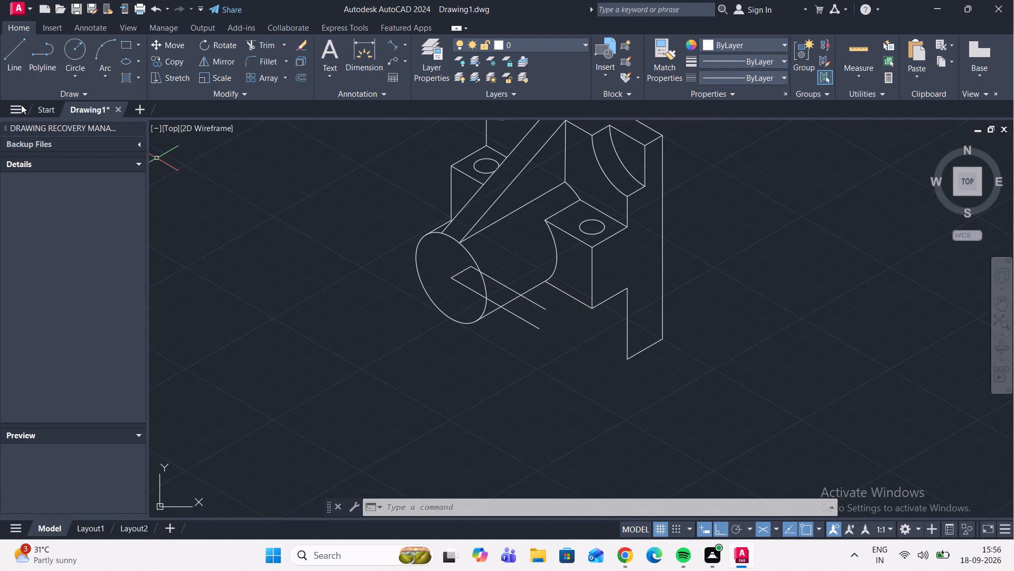
left_click(10, 59)
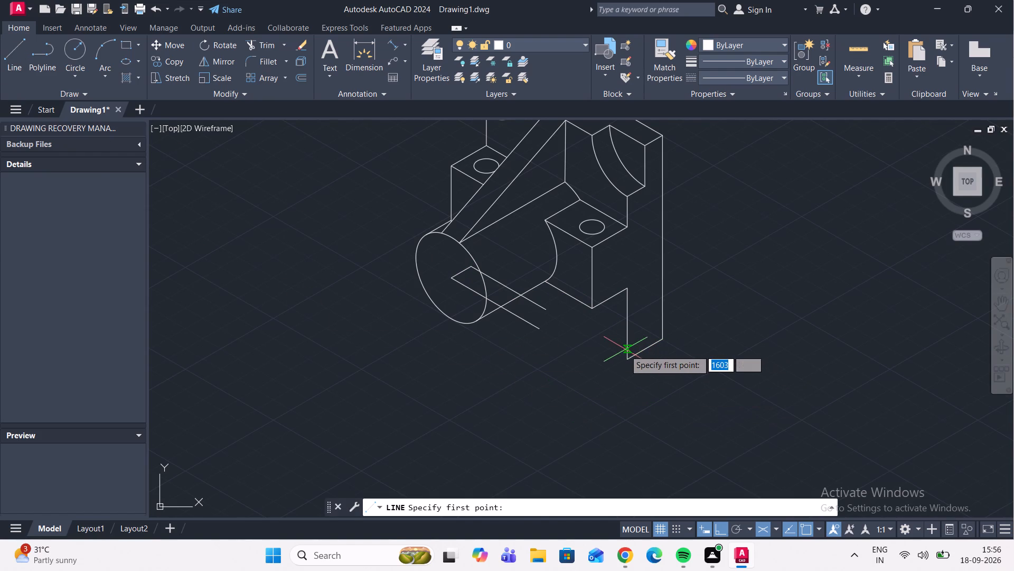
left_click(626, 357)
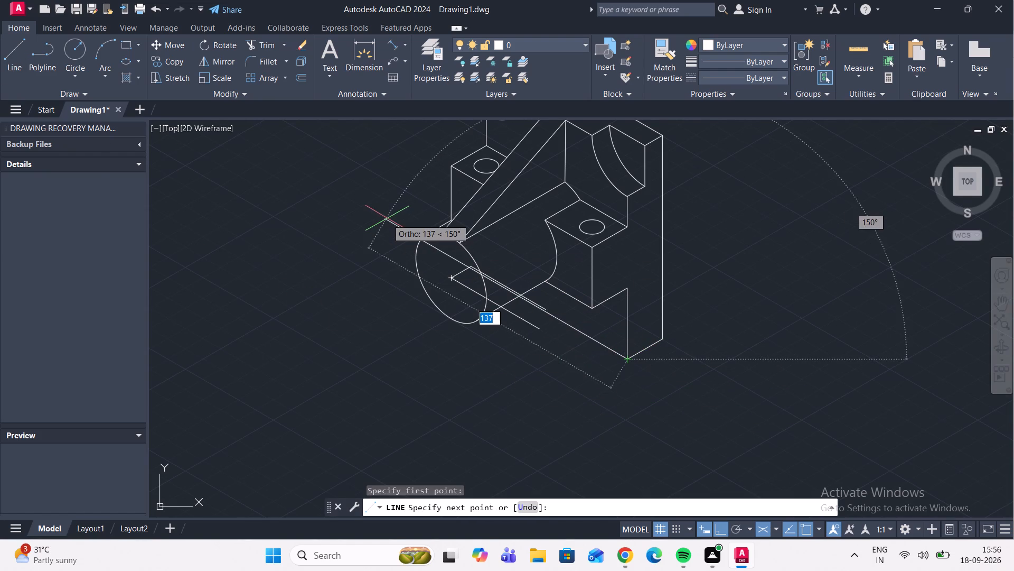
type("80")
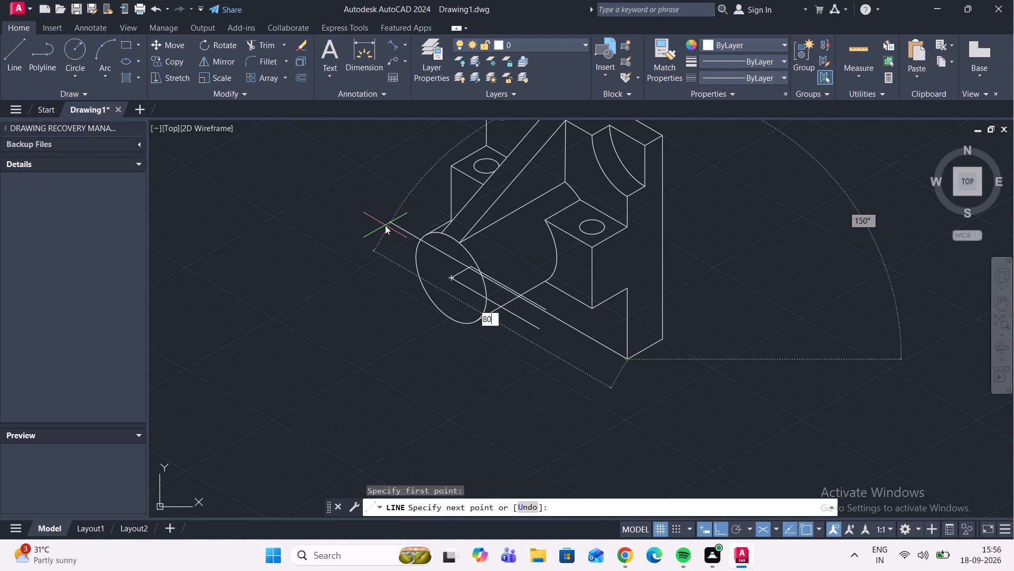
key("Return")
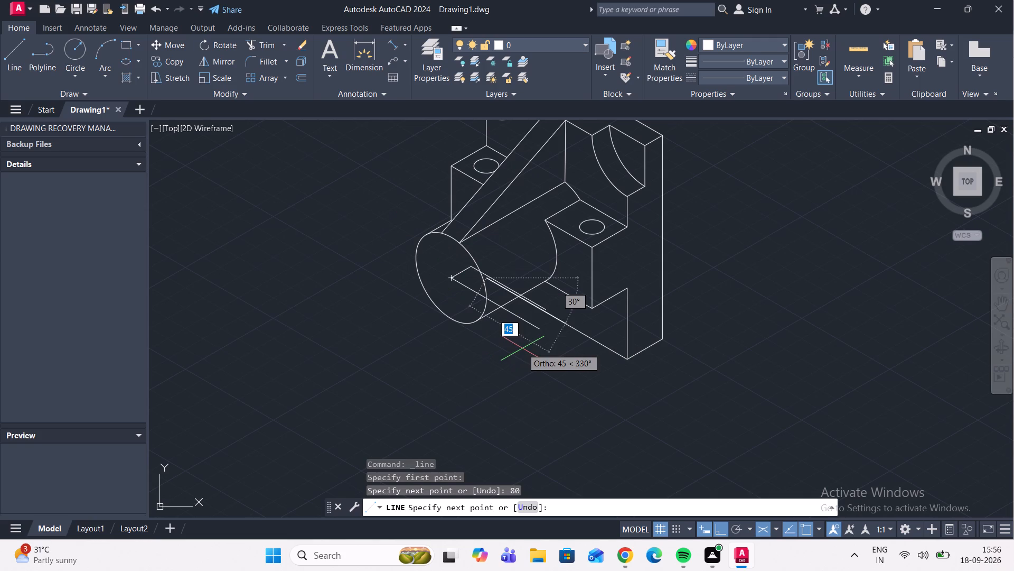
key("Escape")
scroll(577, 339, "up", 1)
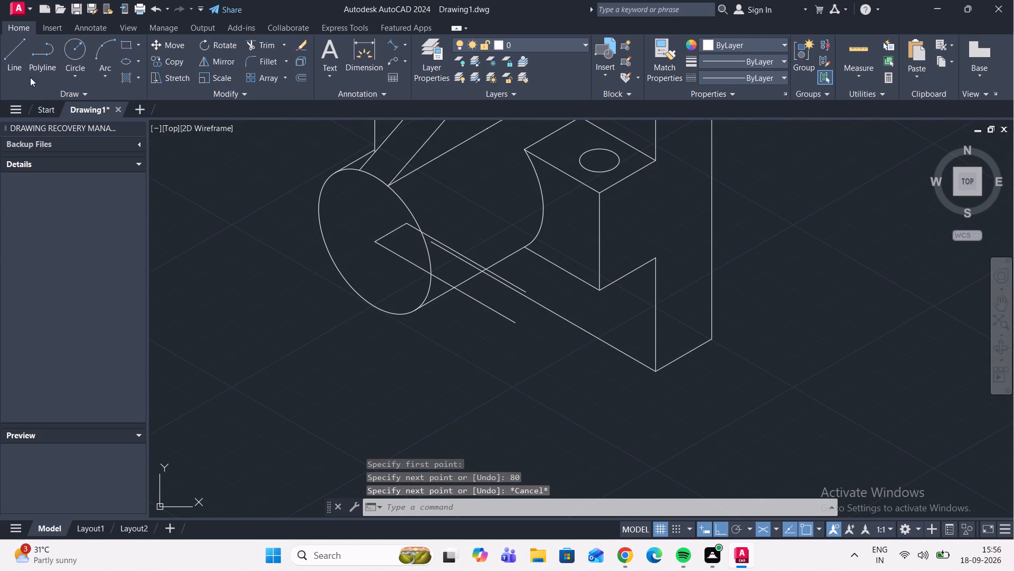
Draw a short 30° marker line from the midpoint of the back plate's 80-unit lower edge.
left_click(23, 65)
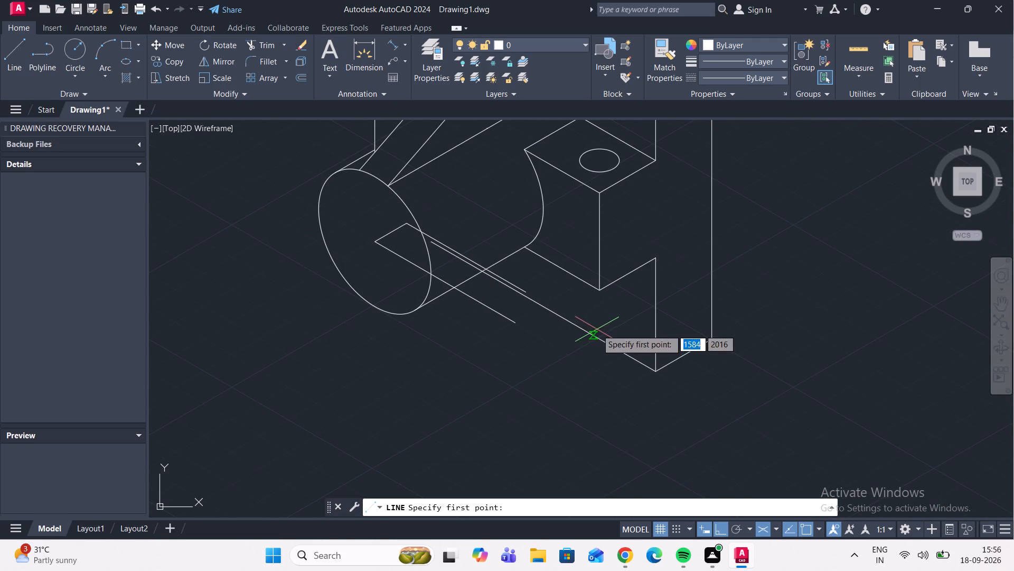
left_click(545, 307)
scroll(565, 304, "up", 2)
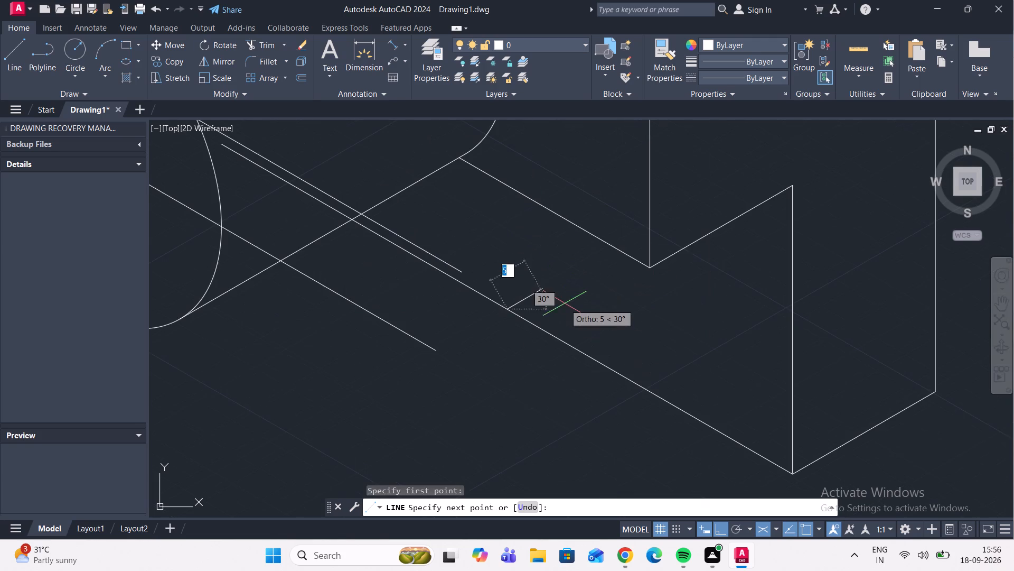
left_click(566, 294)
key("Escape")
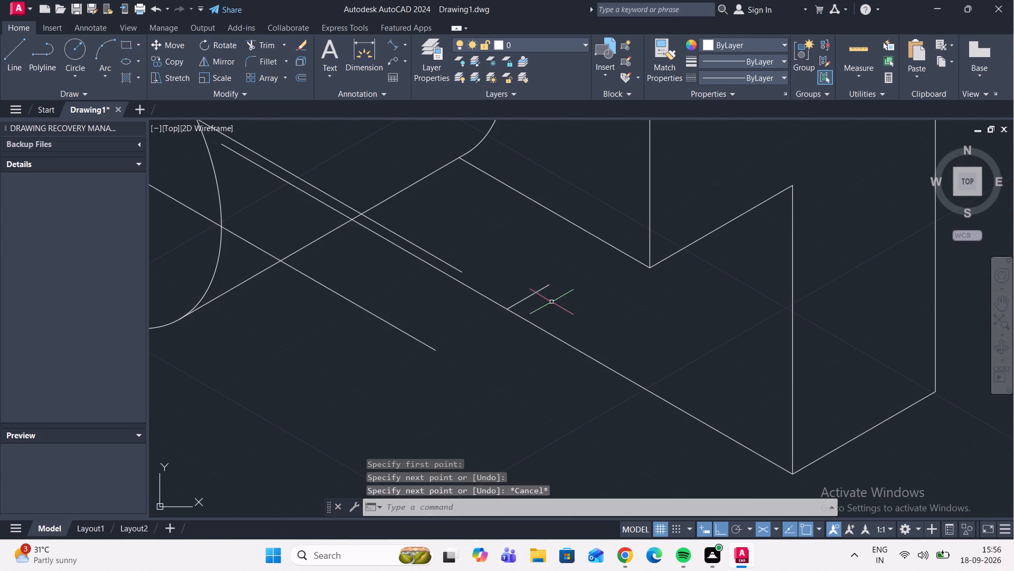
Copy the short 30° marker 5 units along the lower edge at 330°, from its foot on that edge.
left_click(551, 302)
left_click(534, 281)
left_click(168, 64)
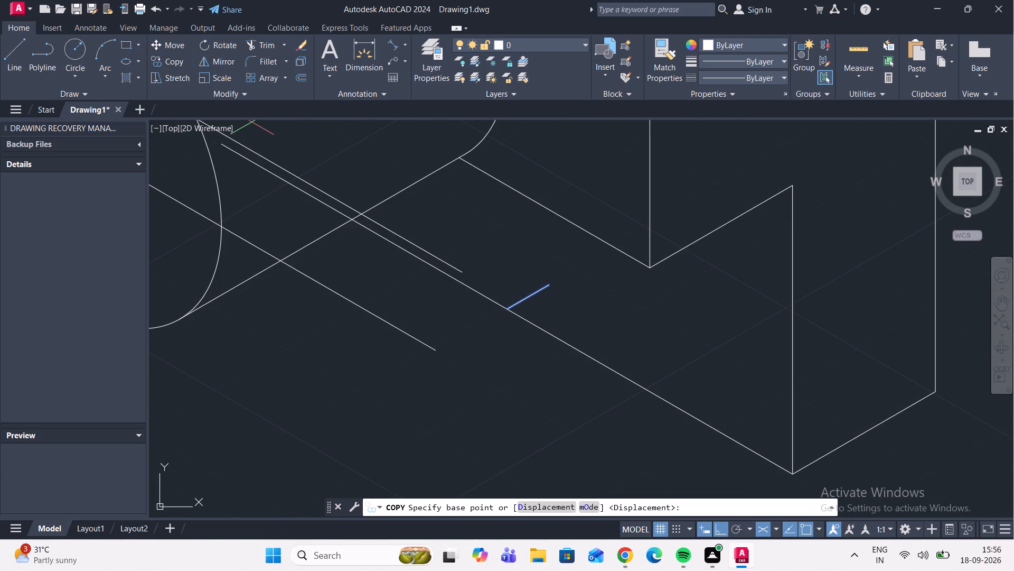
left_click(507, 308)
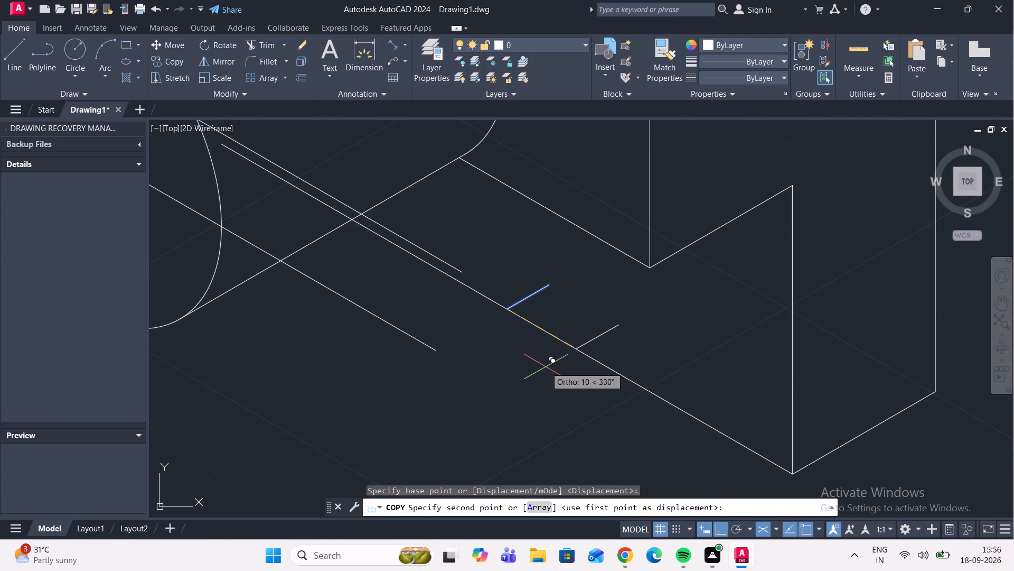
key("5")
key("Return")
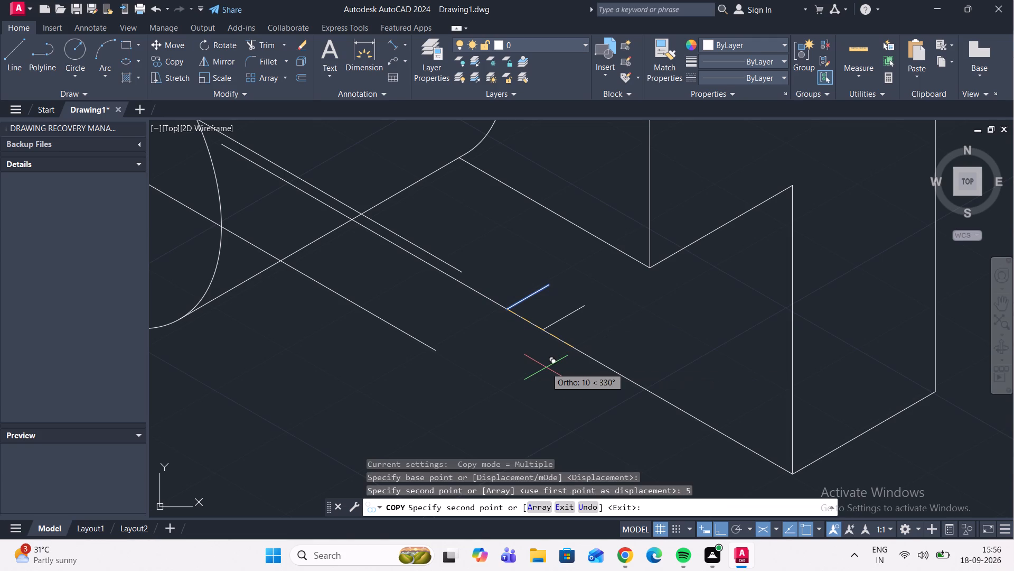
scroll(560, 178, "down", 3)
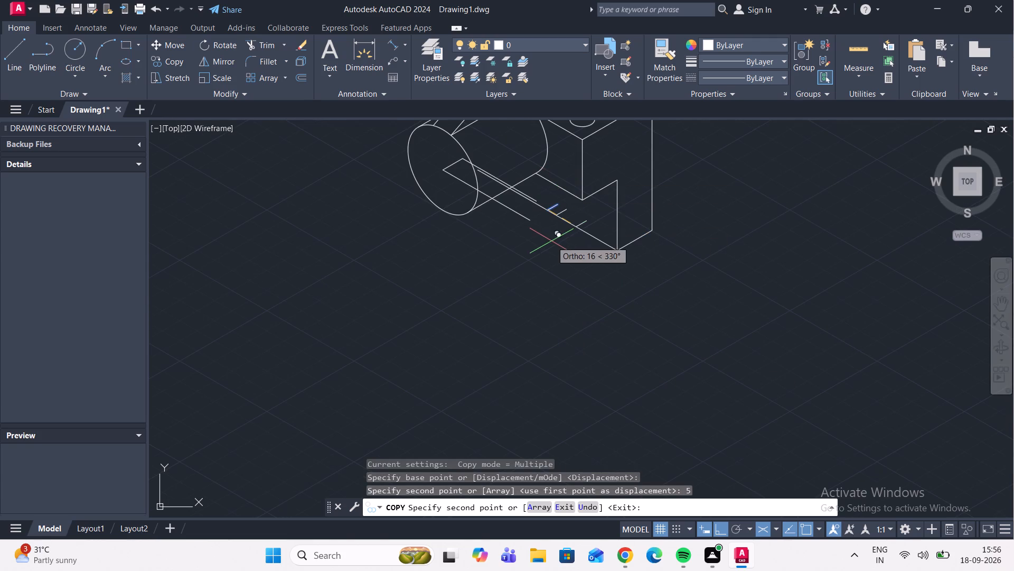
key("Escape")
Draw a vertical line down from the rib's lower corner on the front ellipse to just past the ellipse's bottom, using the right isoplane.
scroll(566, 174, "down", 3)
middle_click_drag(569, 159, 574, 180)
scroll(566, 174, "up", 3)
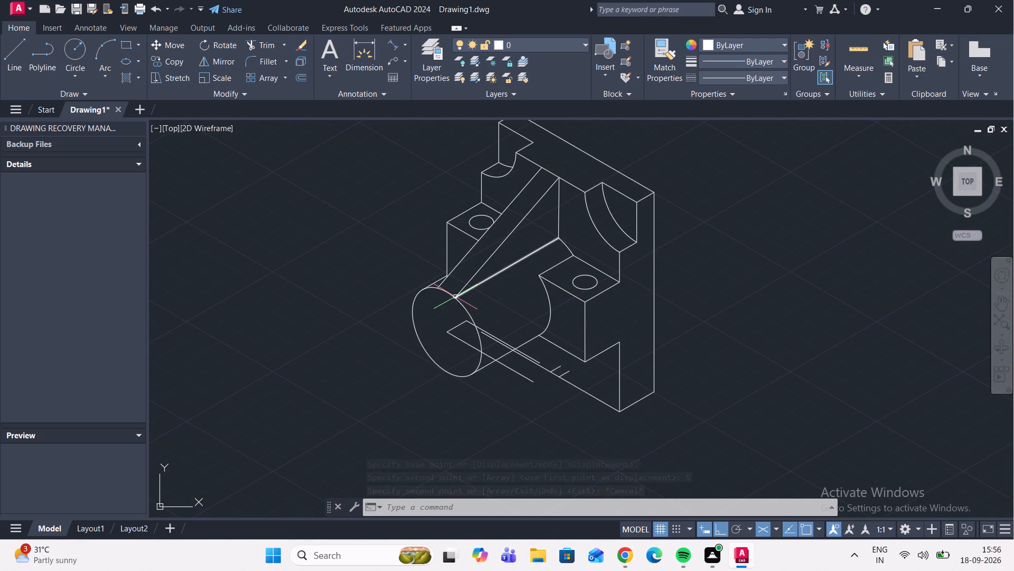
left_click(10, 63)
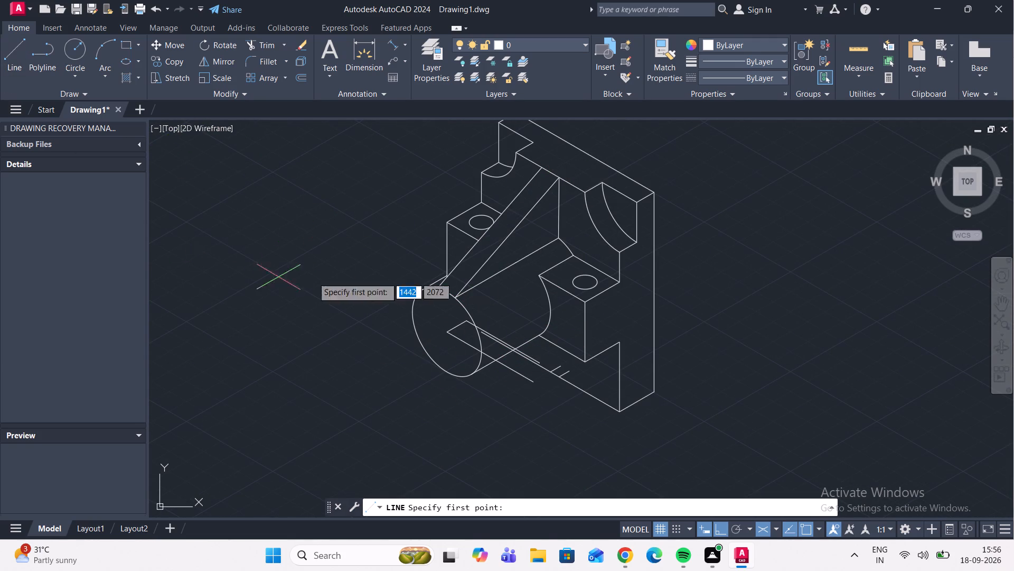
scroll(460, 300, "up", 3)
left_click(433, 290)
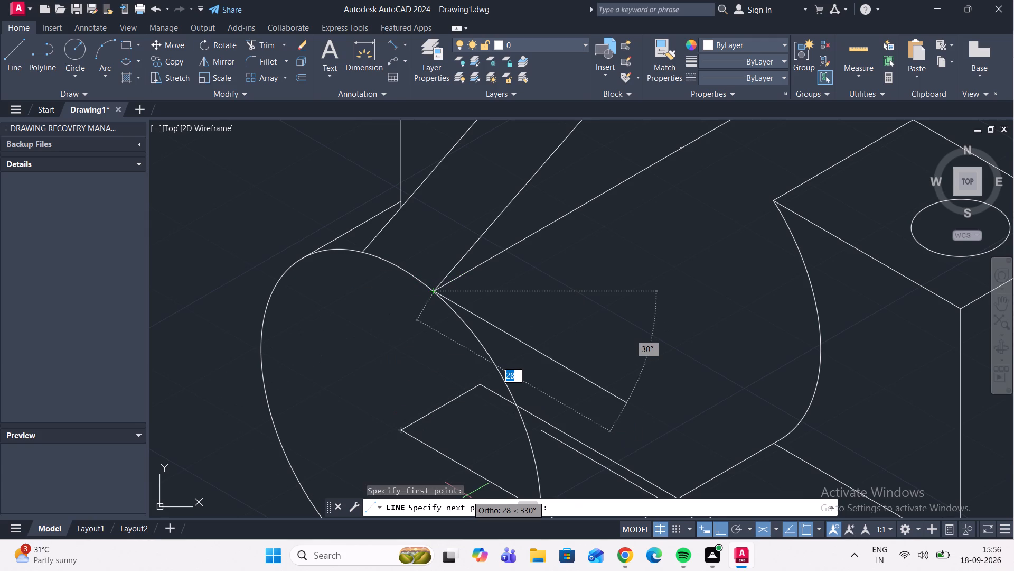
key("F5")
scroll(486, 478, "down", 2)
middle_click_drag(489, 404, 565, 200)
scroll(565, 307, "up", 3)
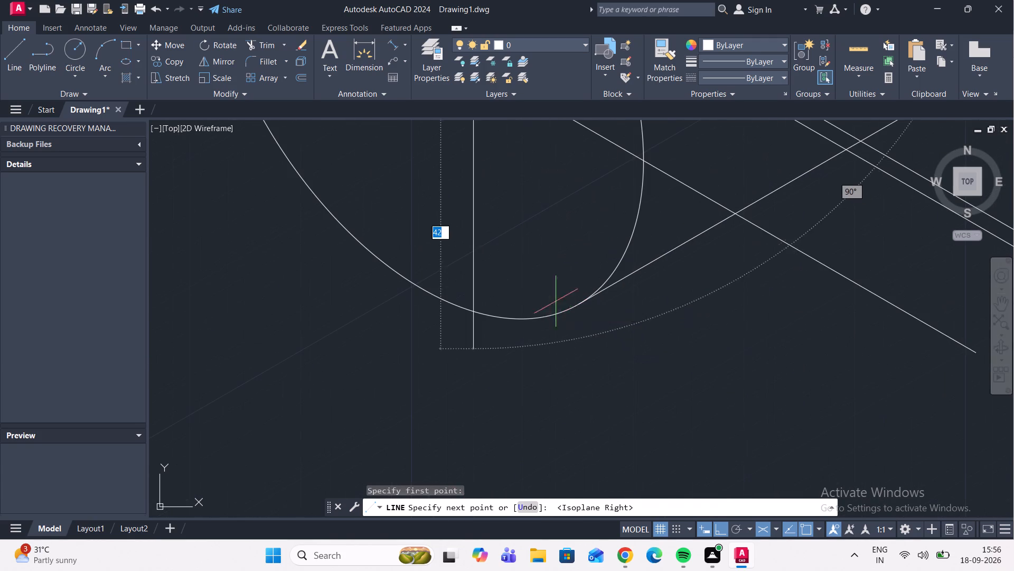
left_click(488, 364)
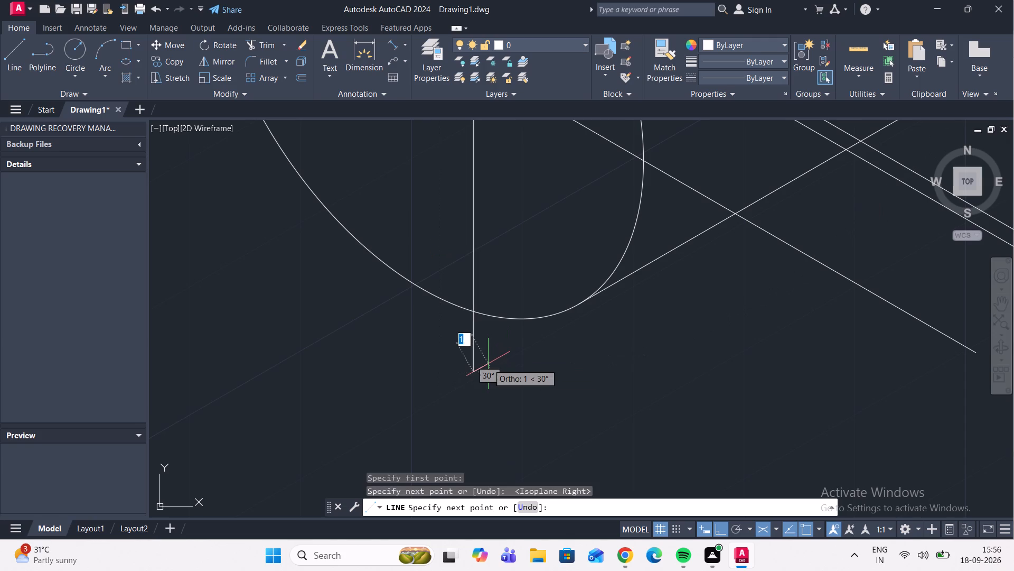
key("Escape")
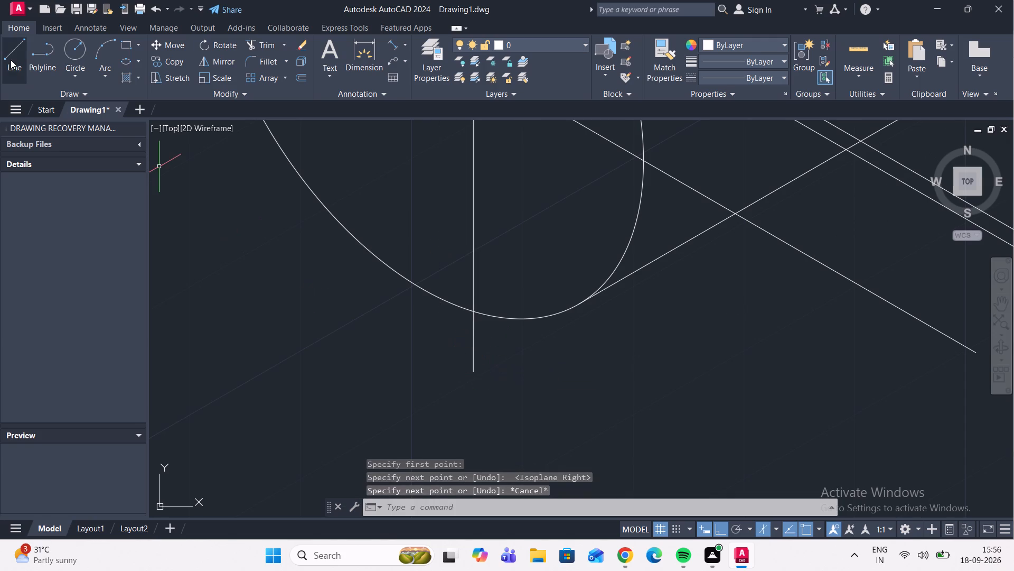
Draw a line from the vertical line's lower crossing with the front ellipse to the copied marker's foot on the plate's lower edge.
left_click(13, 61)
left_click(472, 310)
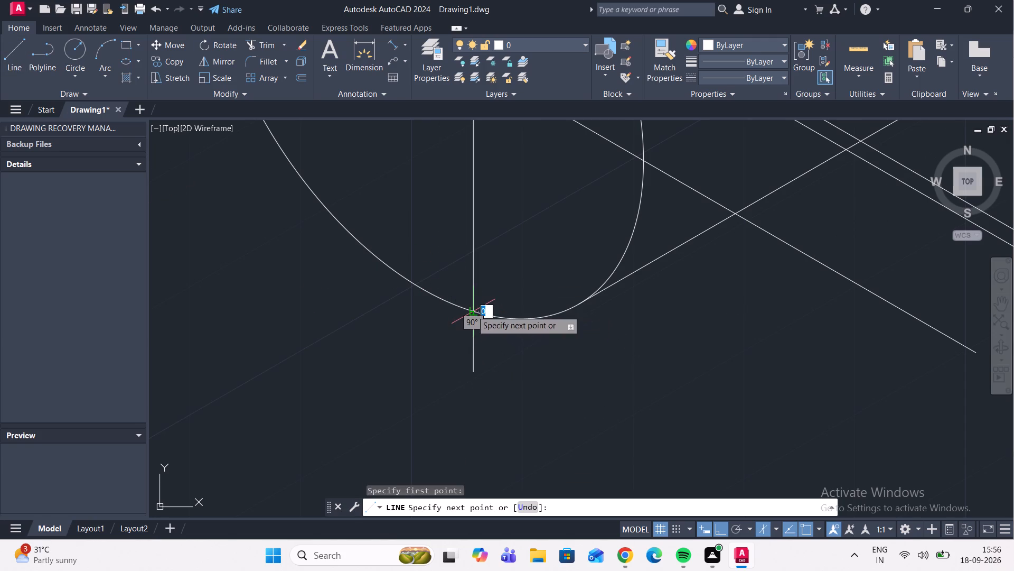
scroll(897, 313, "down", 3)
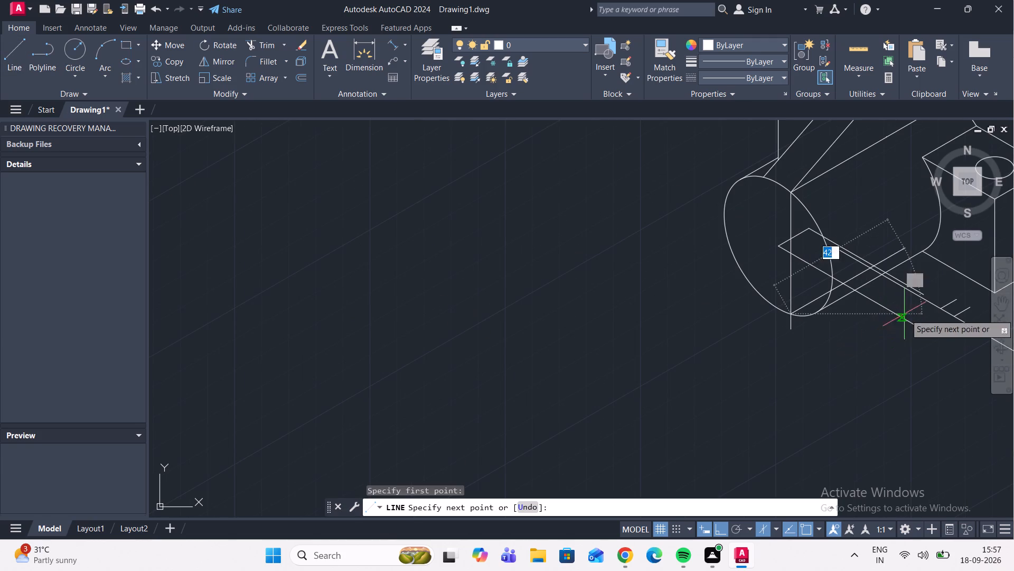
left_click(956, 320)
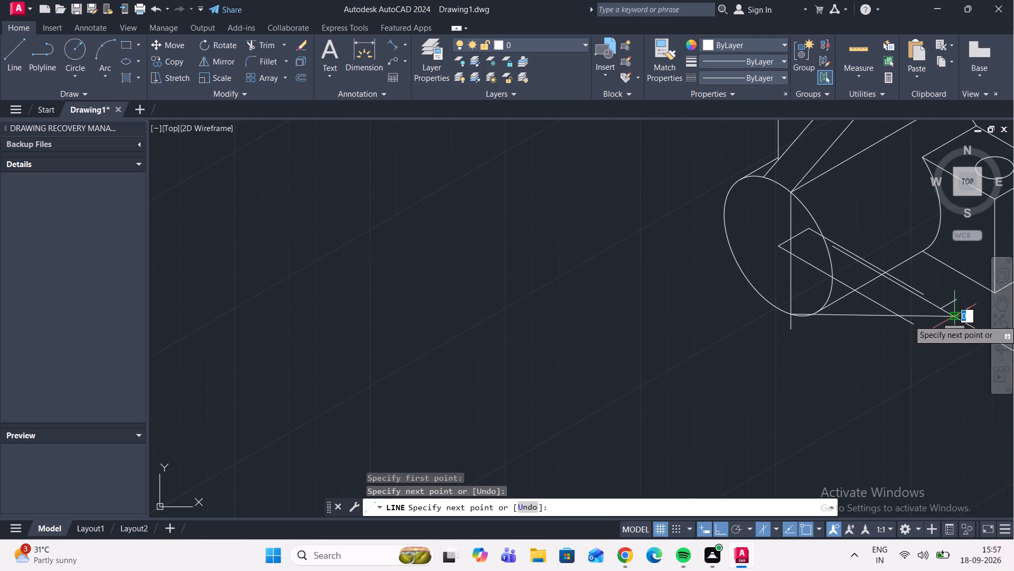
key("Escape")
Draw a vertical line from the copied marker's foot up past the near block's lower 150° edge.
scroll(900, 318, "down", 3)
middle_click_drag(921, 288, 807, 280)
scroll(776, 279, "up", 2)
scroll(793, 323, "up", 1)
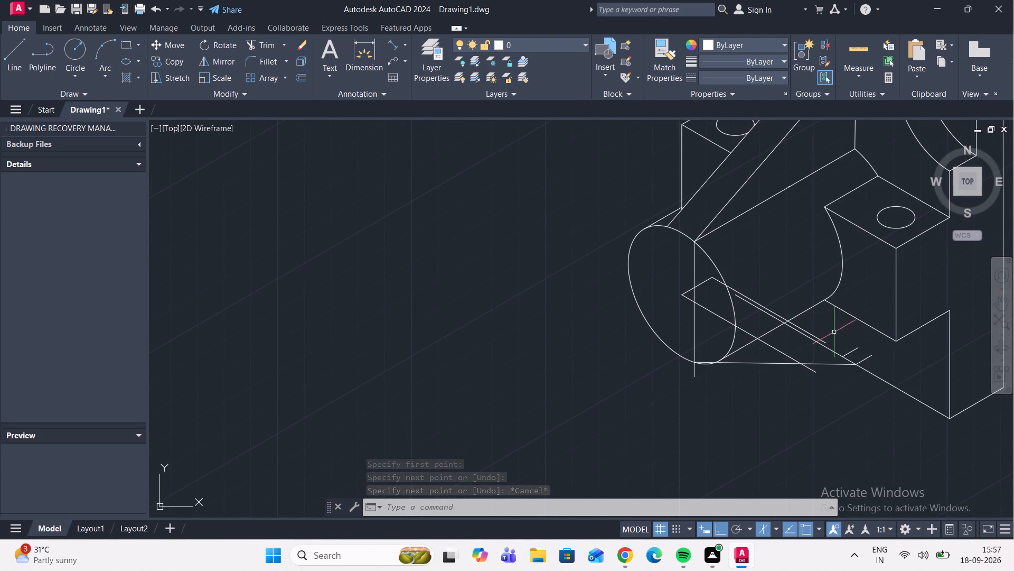
left_click(14, 66)
middle_click_drag(896, 443, 781, 438)
scroll(749, 366, "up", 2)
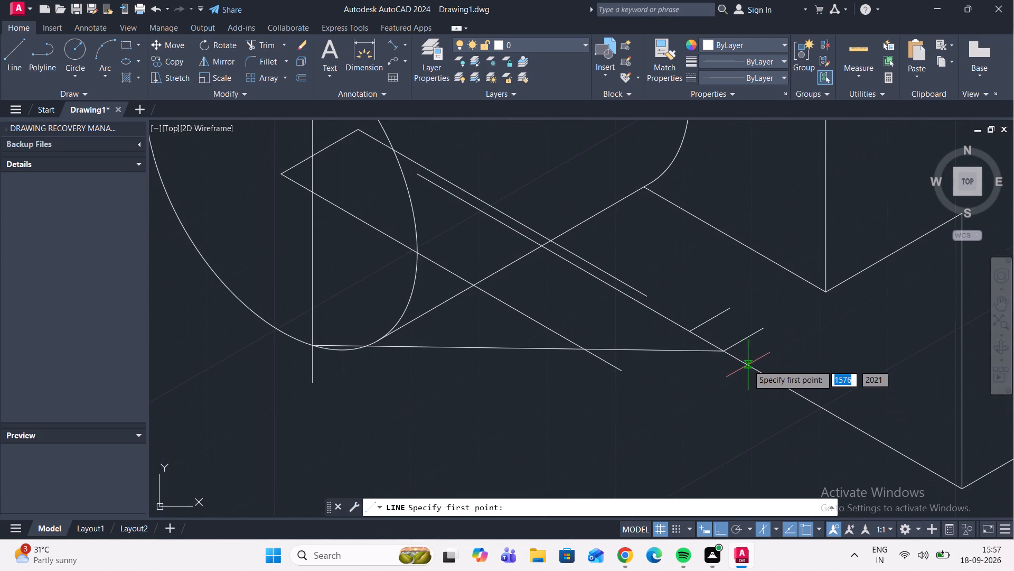
left_click(725, 351)
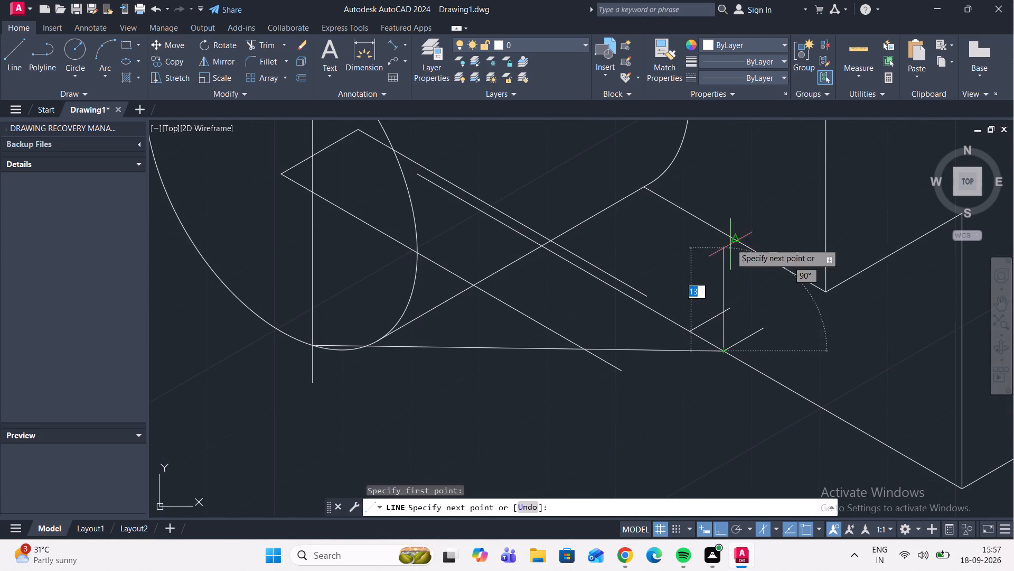
left_click(739, 199)
key("Escape")
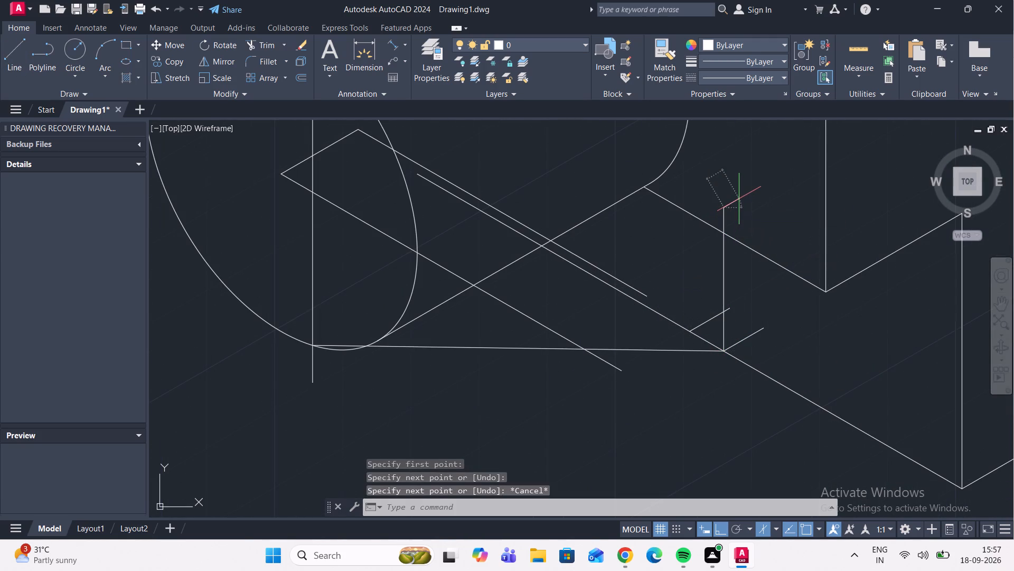
Trim the new vertical line above the near block's lower edge and remove both short 30° marker lines.
left_click(254, 44)
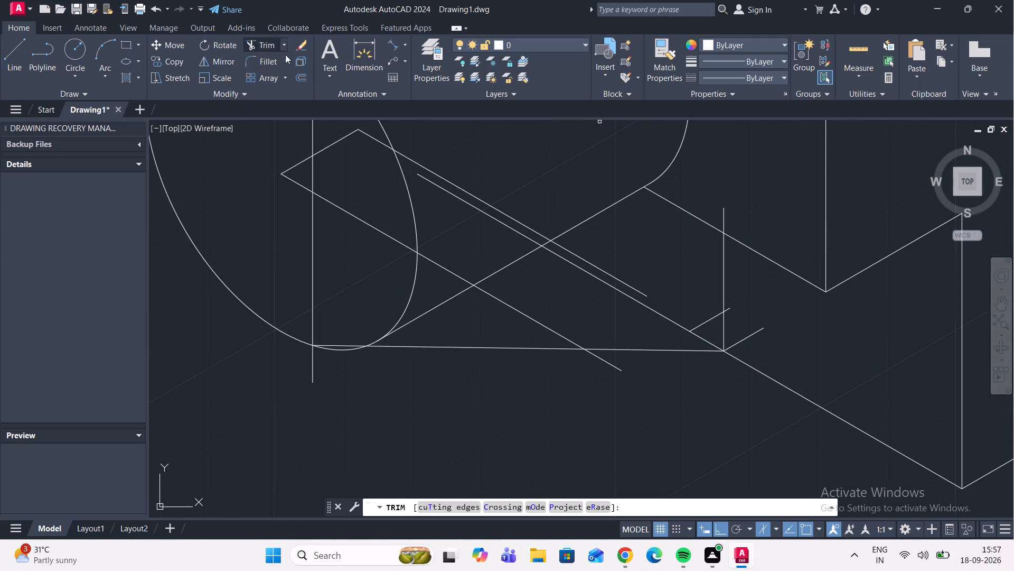
left_click(724, 218)
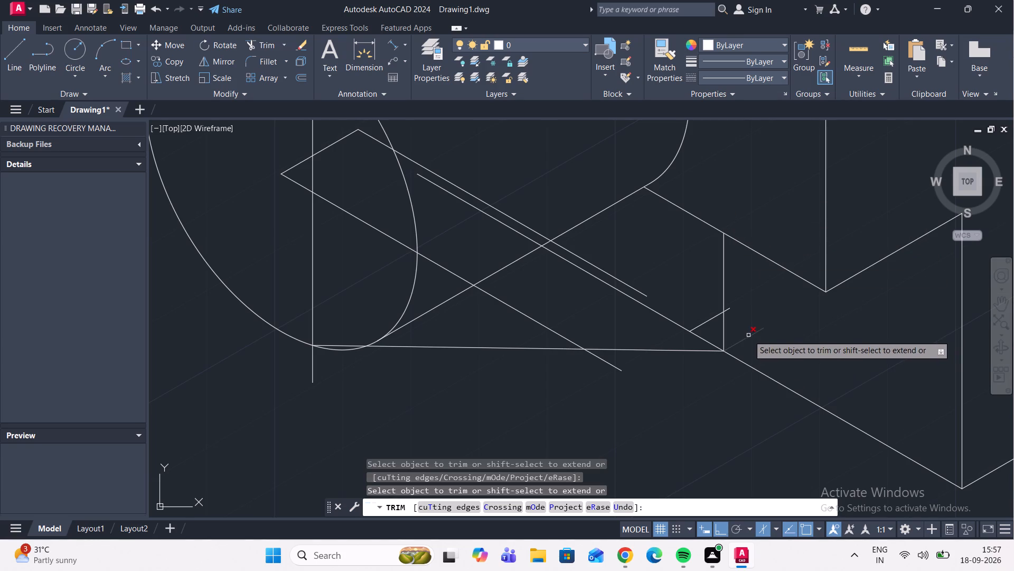
left_click(748, 335)
left_click(702, 326)
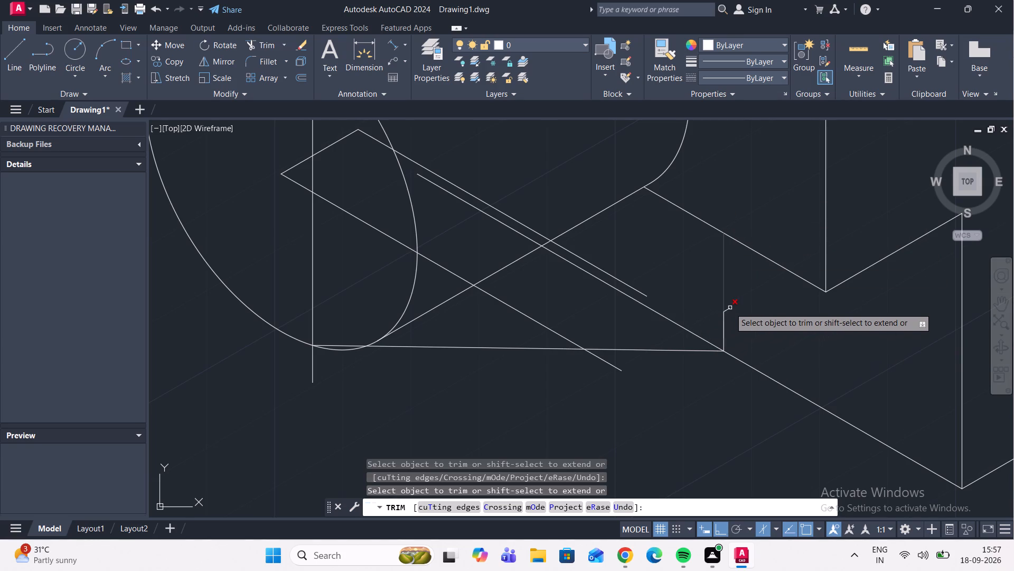
left_click(729, 308)
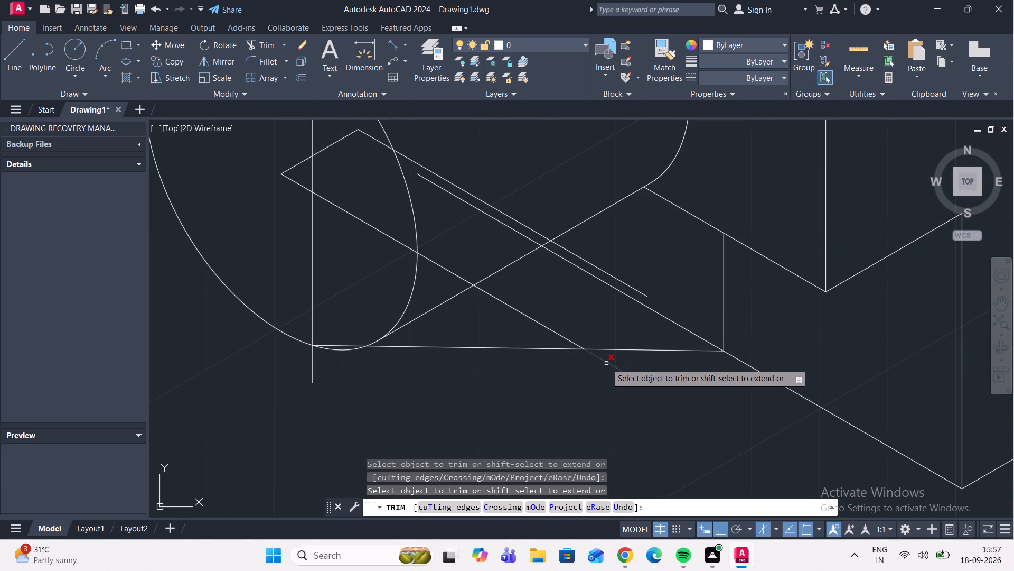
Trim the part of the lower rib line that lies inside the front ellipse.
left_click(349, 346)
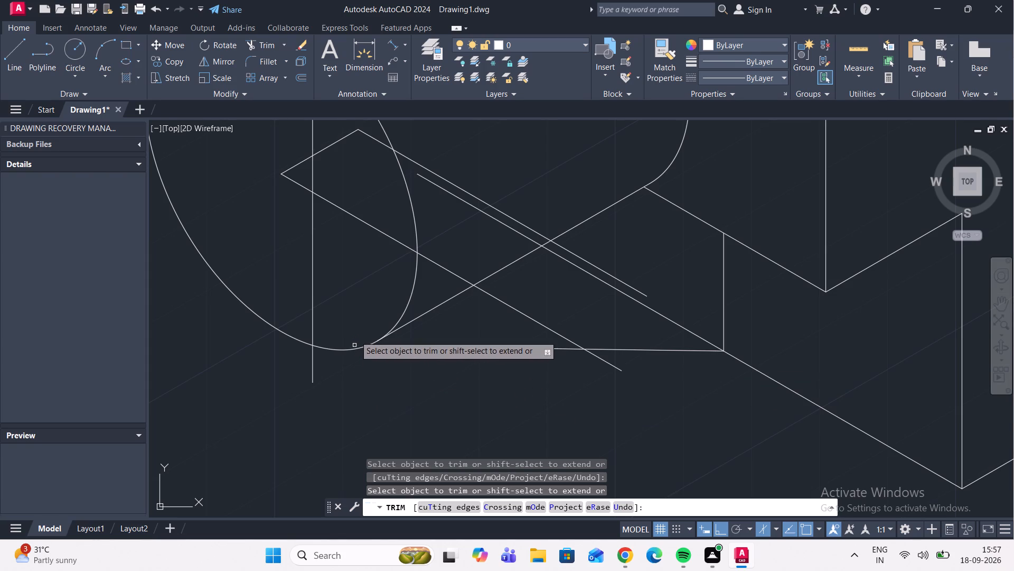
scroll(353, 218, "down", 1)
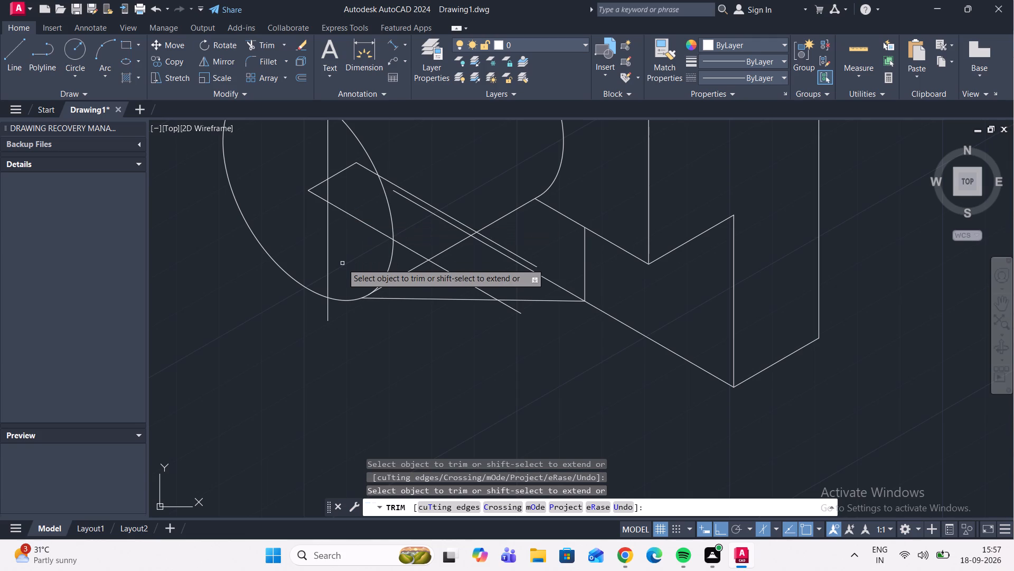
key("Escape")
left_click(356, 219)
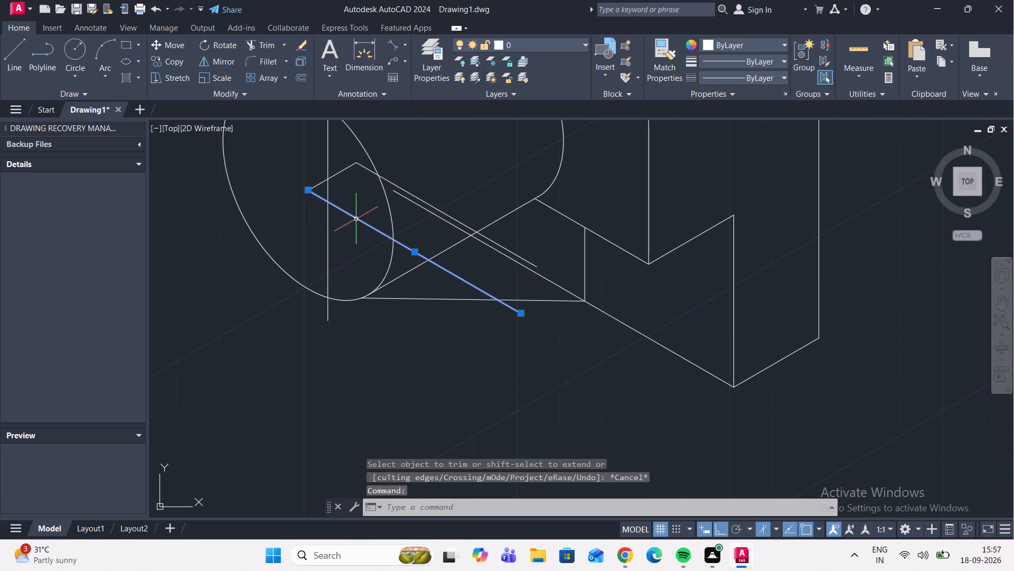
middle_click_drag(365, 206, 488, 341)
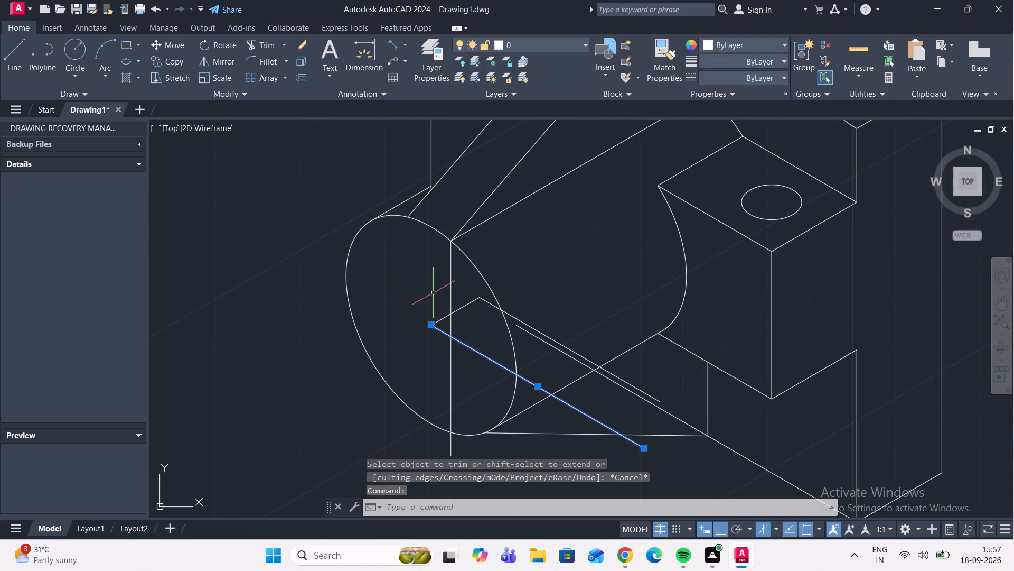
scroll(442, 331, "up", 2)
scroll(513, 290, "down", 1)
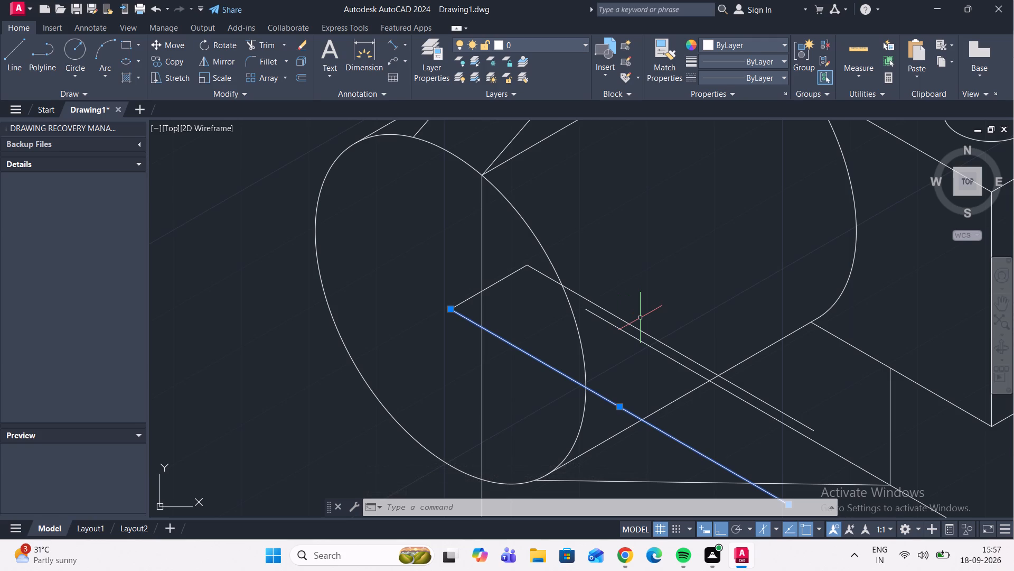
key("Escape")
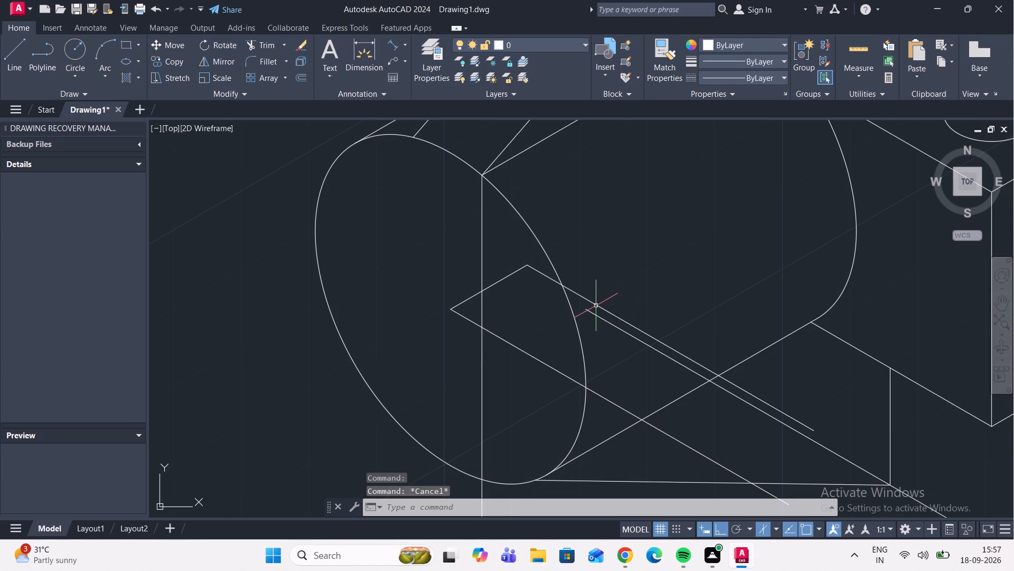
Delete the upper 150° construction line and the short 30° construction line inside the front ellipse.
left_click(592, 300)
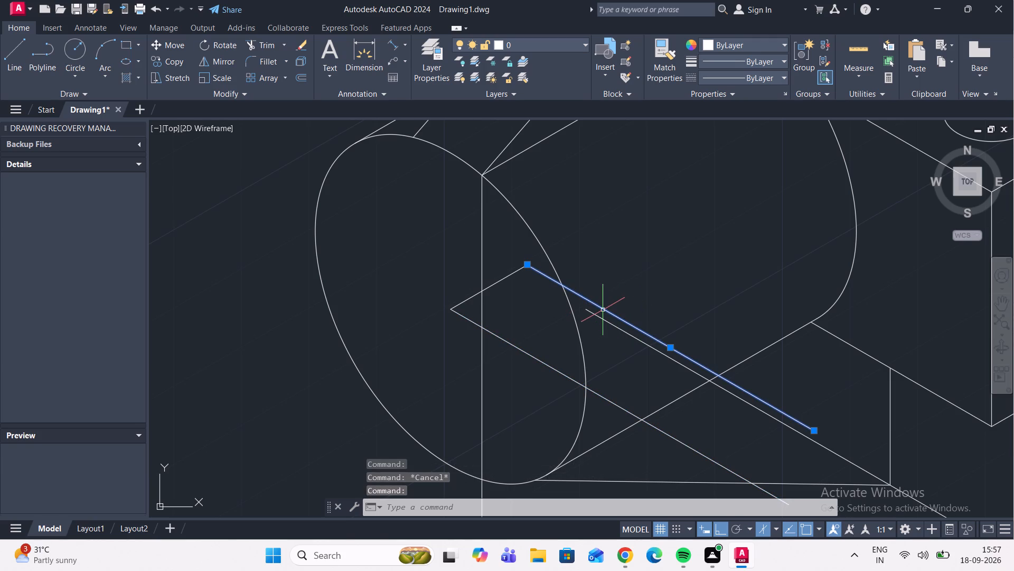
key("Delete")
scroll(633, 307, "down", 3)
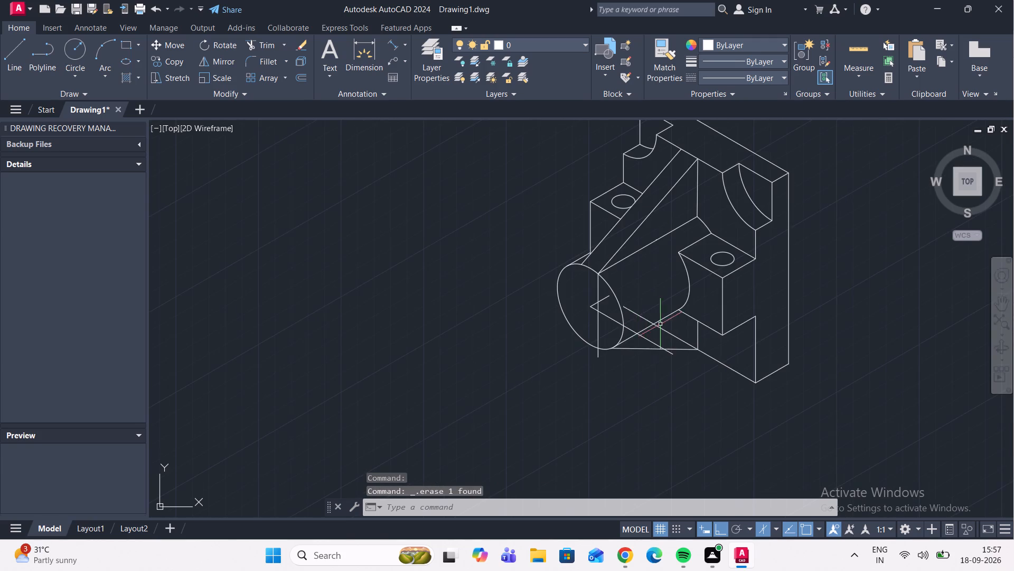
scroll(675, 335, "up", 1)
scroll(559, 277, "up", 1)
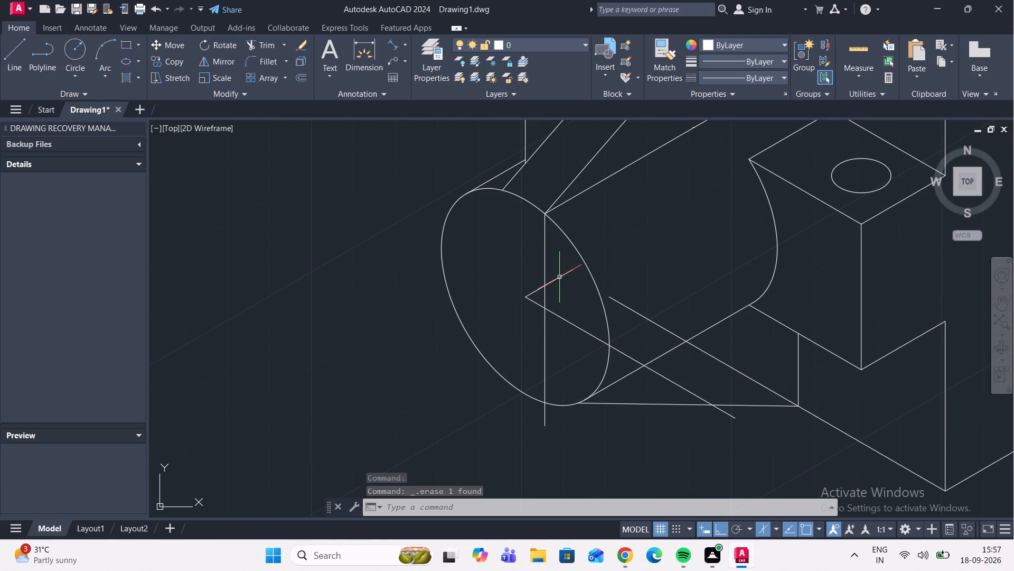
left_click(559, 277)
key("Delete")
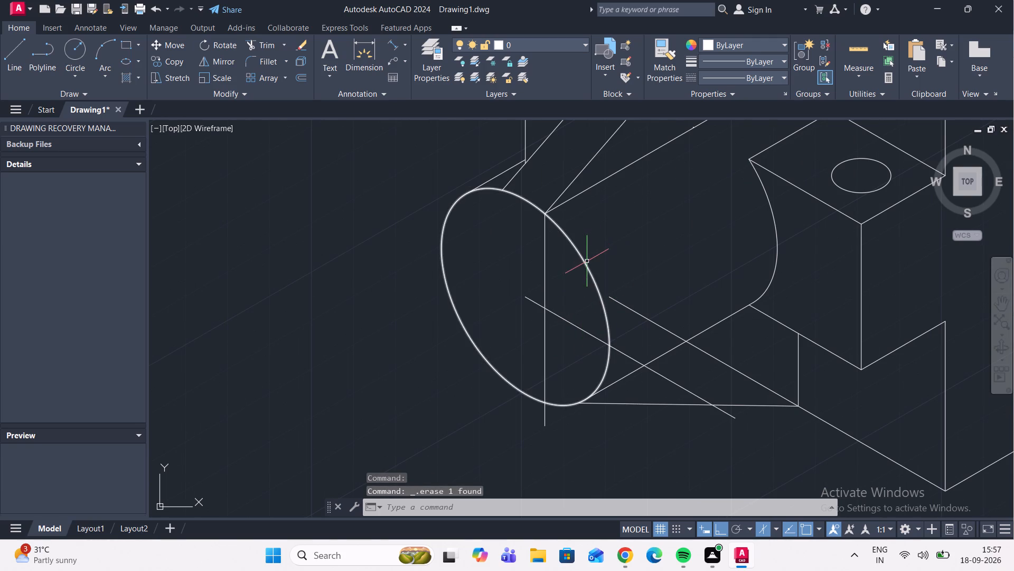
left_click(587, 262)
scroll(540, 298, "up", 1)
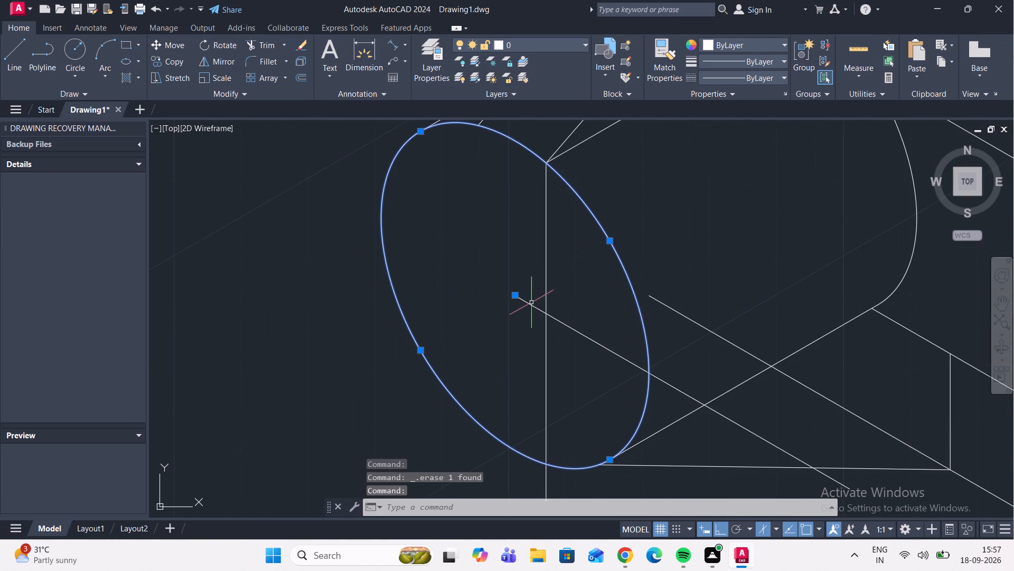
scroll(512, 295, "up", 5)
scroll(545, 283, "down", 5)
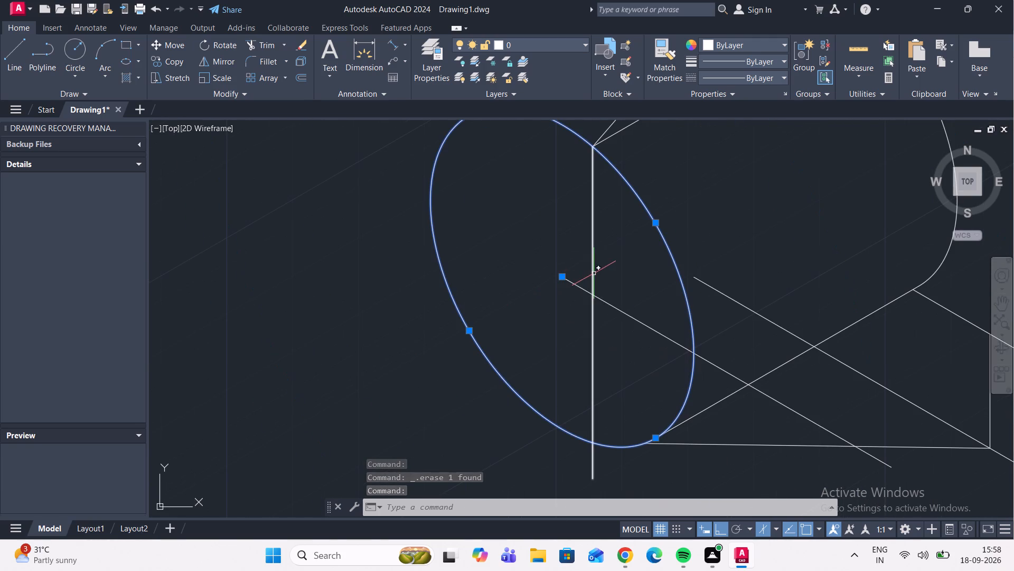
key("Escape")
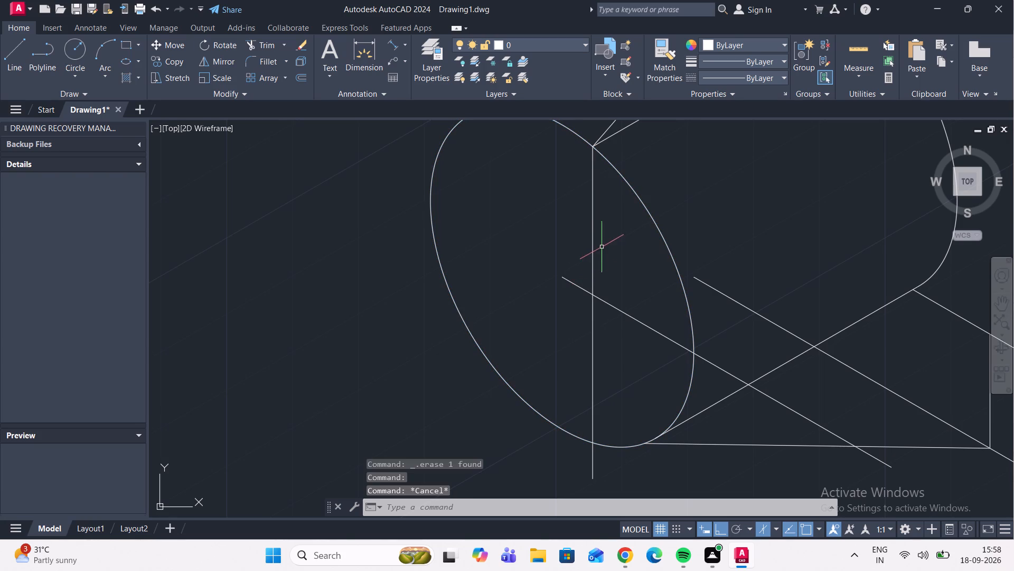
Draw a line 50 long from the front ellipse's centre in the 150° direction, on the left isoplane.
scroll(663, 303, "down", 2)
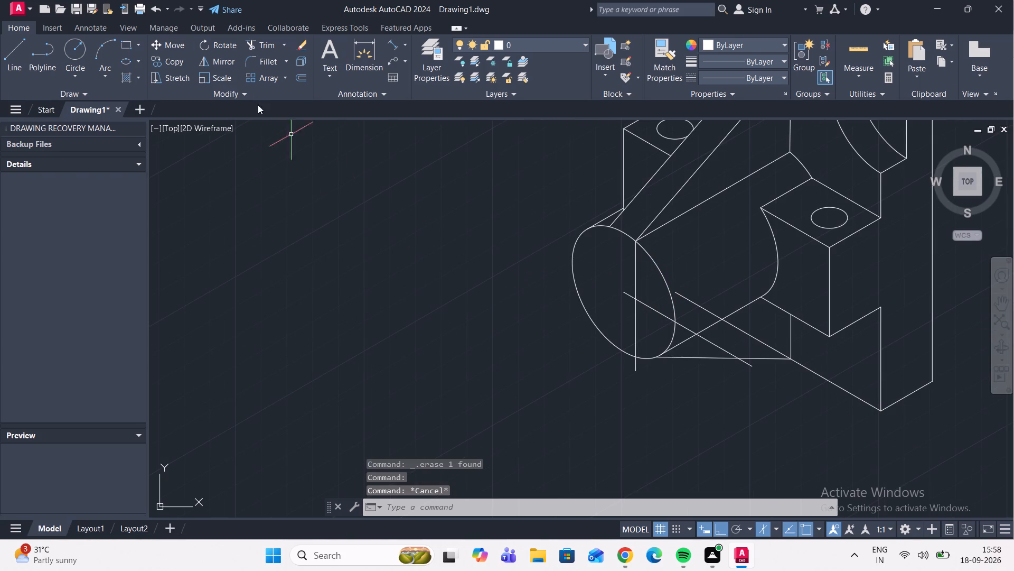
scroll(5, 38, "down", 1)
left_click(13, 49)
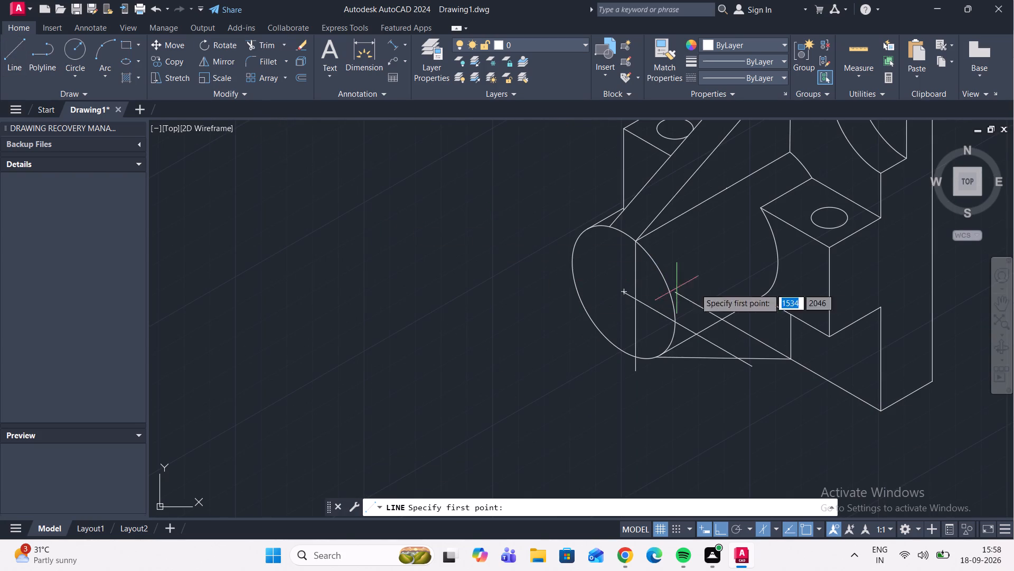
scroll(627, 307, "up", 2)
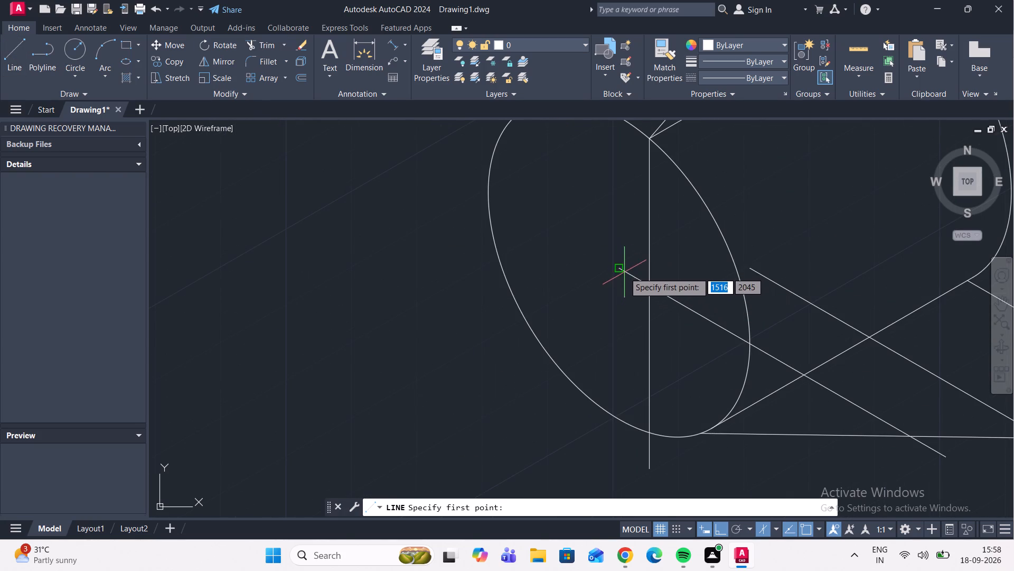
left_click(614, 268)
scroll(595, 242, "up", 4)
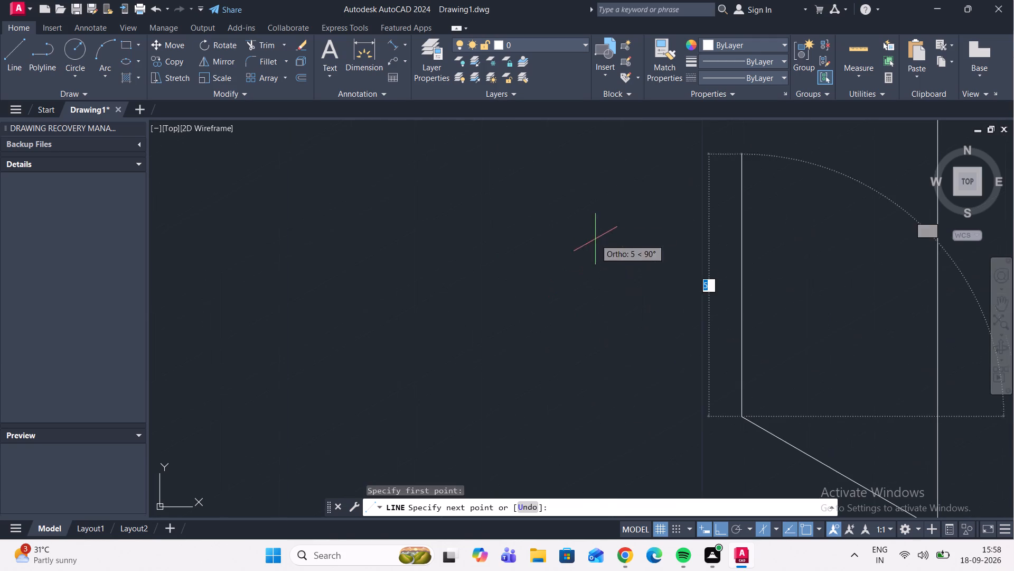
scroll(467, 148, "down", 4)
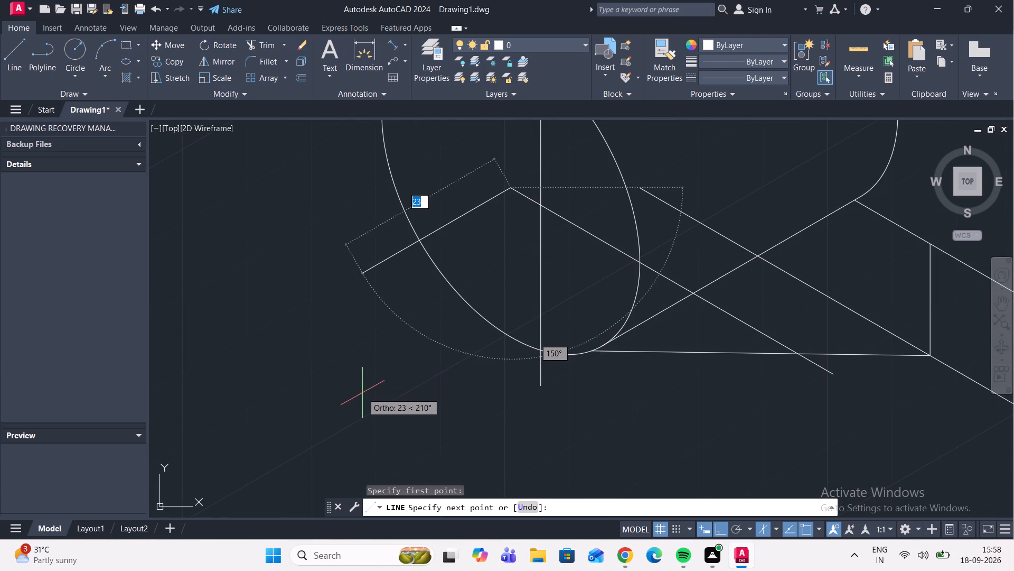
key("F5")
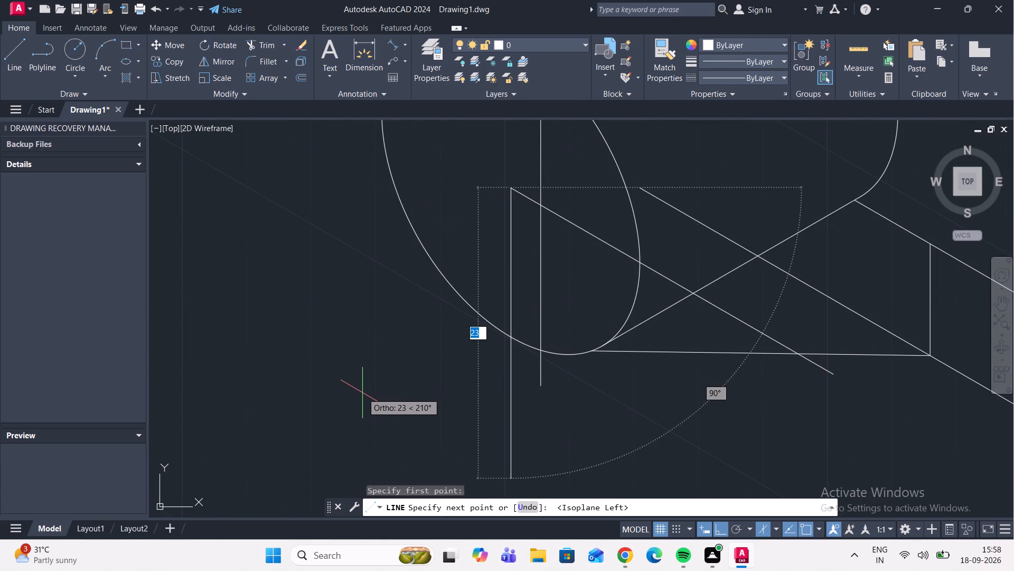
scroll(255, 208, "down", 3)
middle_click_drag(271, 242, 475, 447)
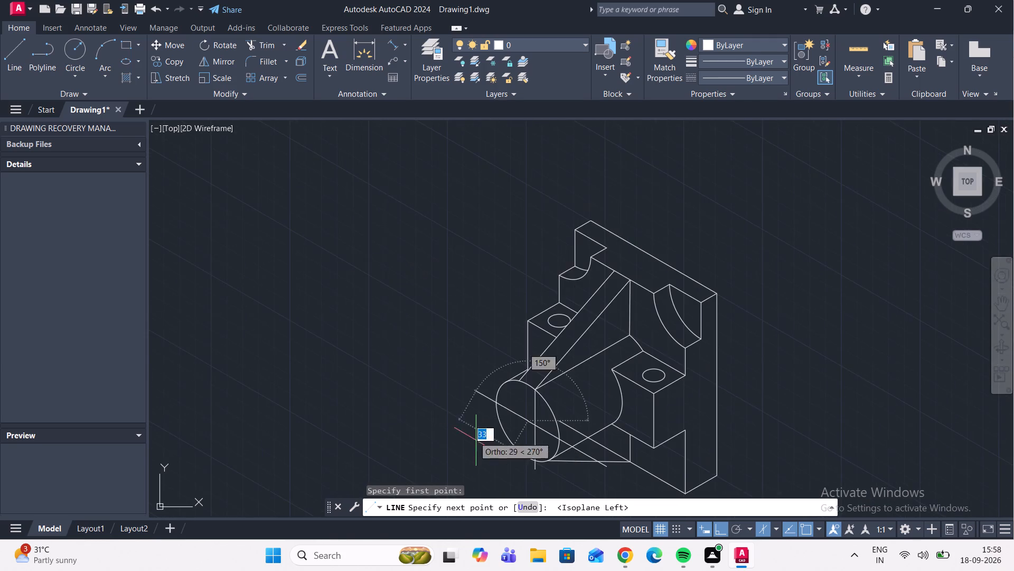
scroll(388, 349, "up", 2)
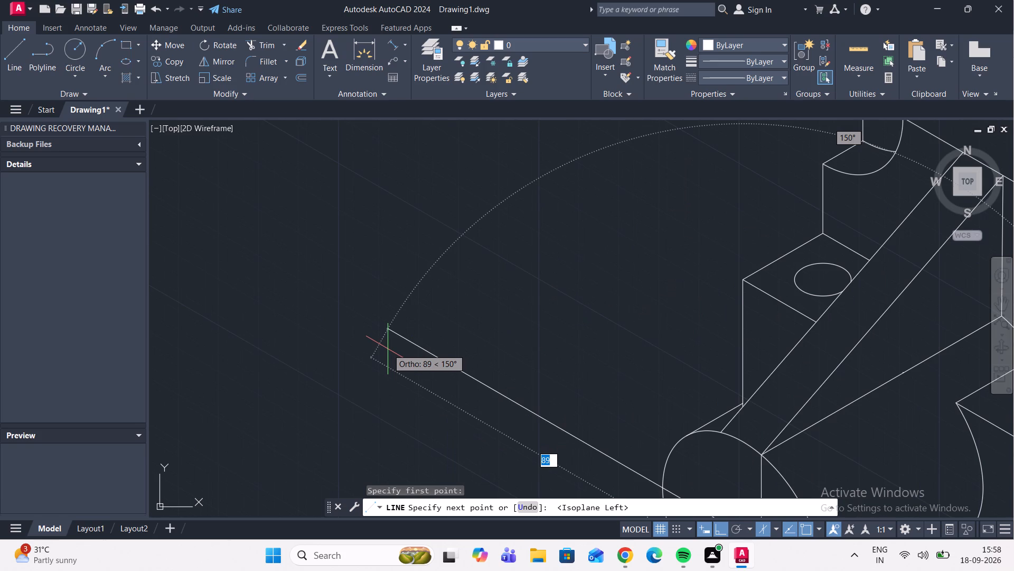
type("50")
key("Return")
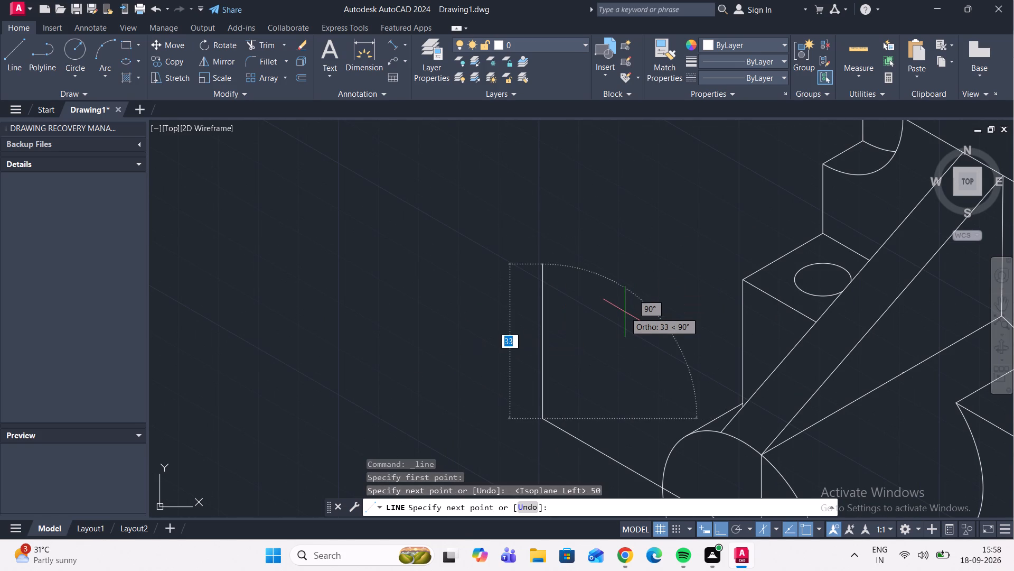
Continue with a 10-long vertical segment upward and a parallel 330° segment about 40 long back into the front ellipse.
type("10")
key("Return")
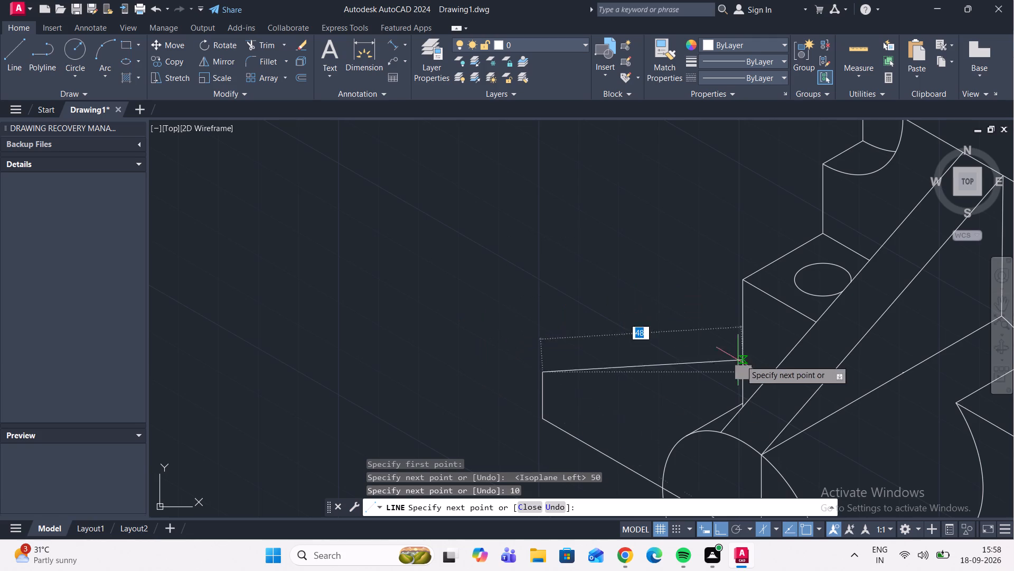
middle_click_drag(799, 241, 800, 229)
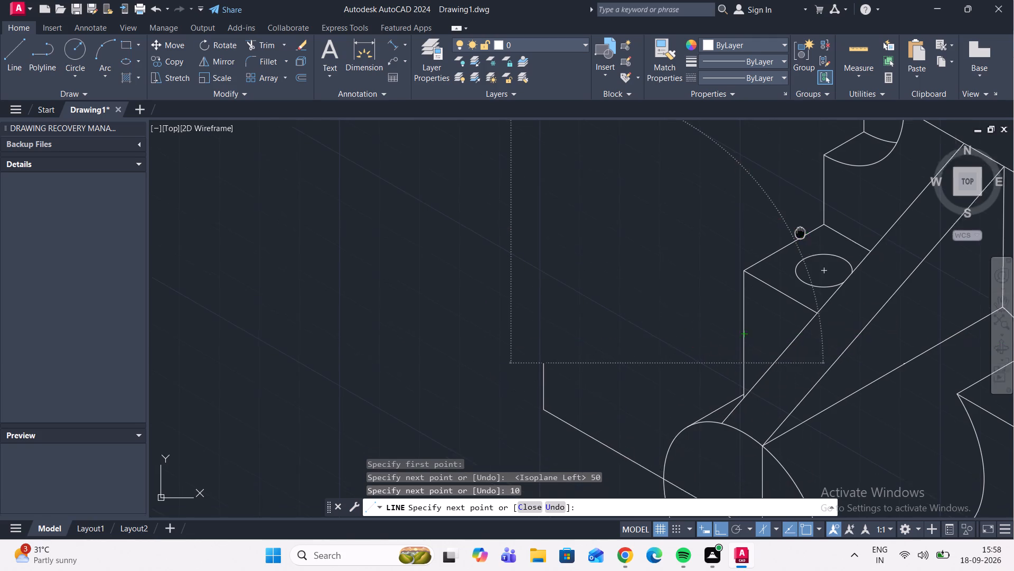
middle_click_drag(800, 229, 796, 15)
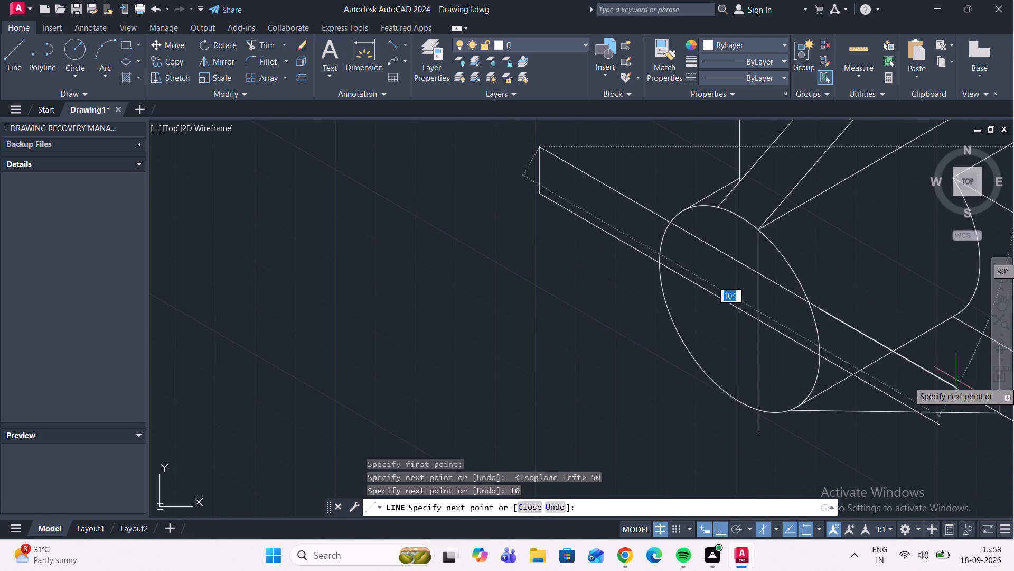
left_click(697, 243)
key("Escape")
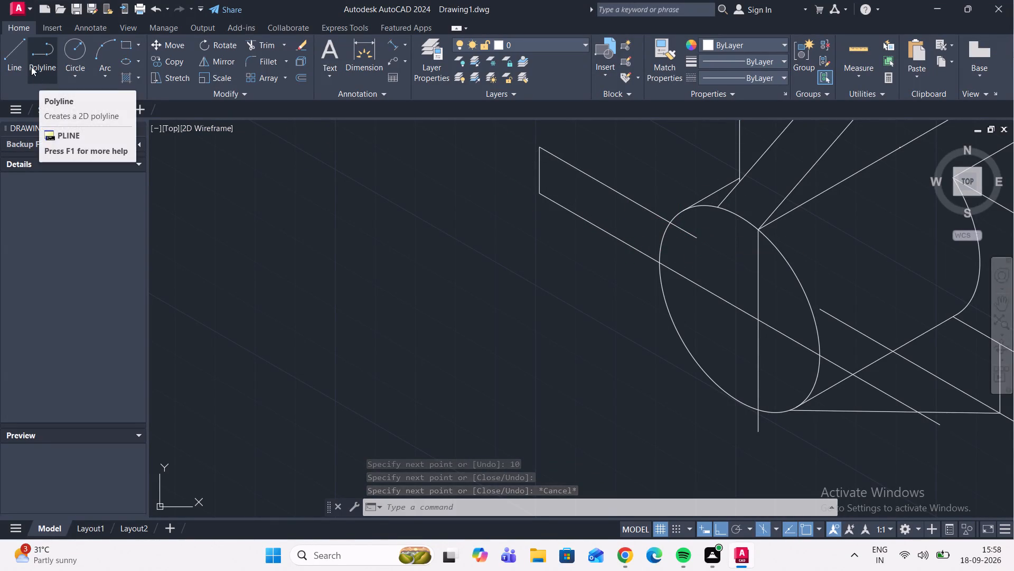
From the centre line's outer end, draw a 10-long vertical line downward and a parallel 330° line back into the ellipse.
left_click(22, 55)
scroll(565, 209, "up", 2)
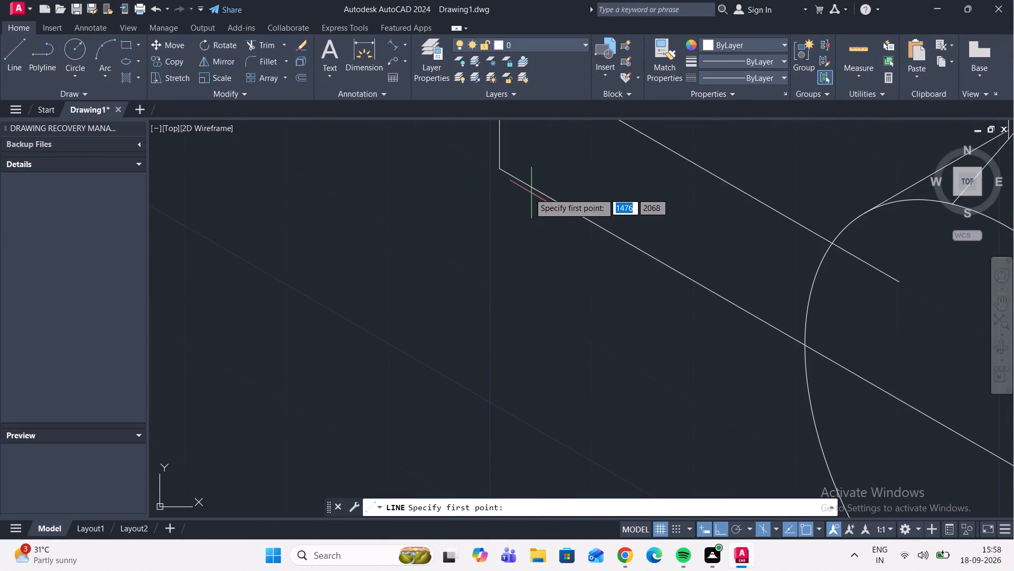
left_click(501, 172)
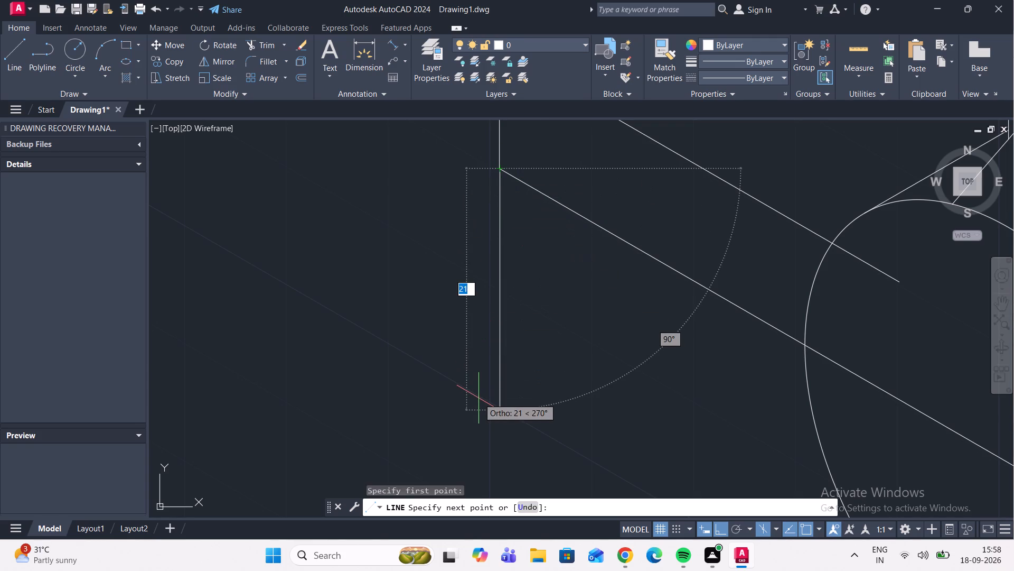
type("10")
key("Return")
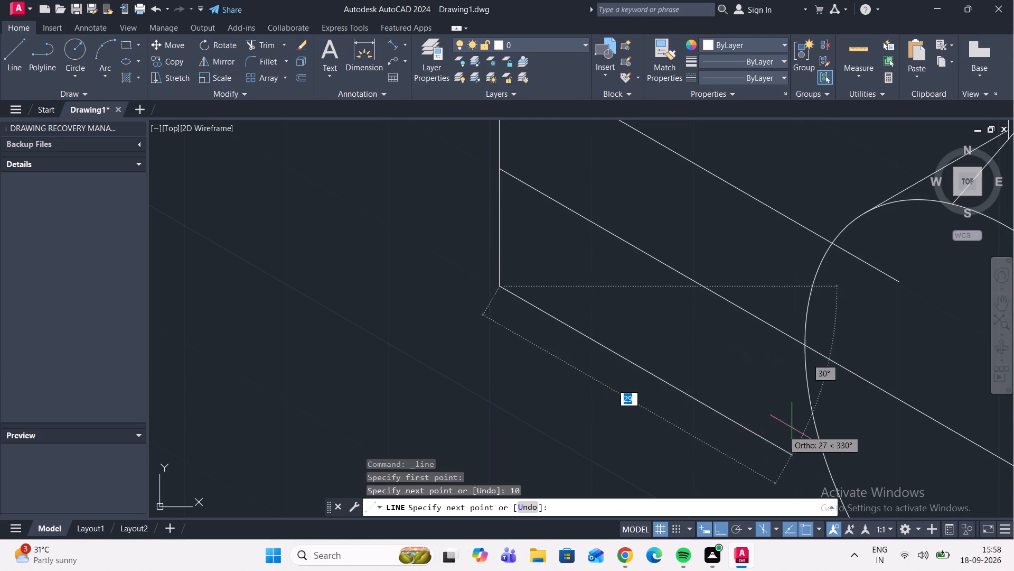
left_click(869, 472)
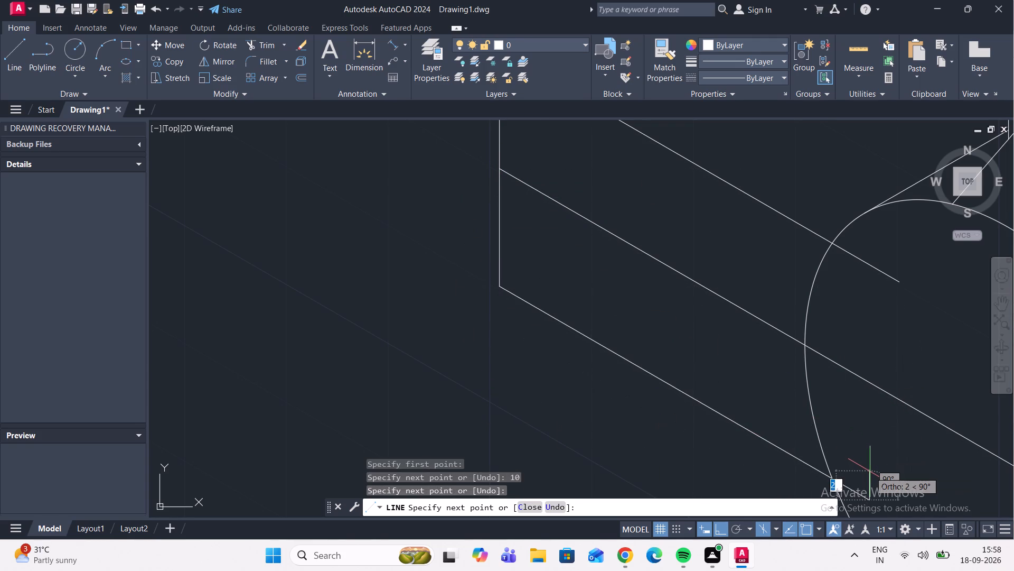
key("Escape")
Trim the ends of the upper and lower parallel arm lines that lie inside the front ellipse.
scroll(842, 229, "down", 4)
scroll(850, 200, "up", 2)
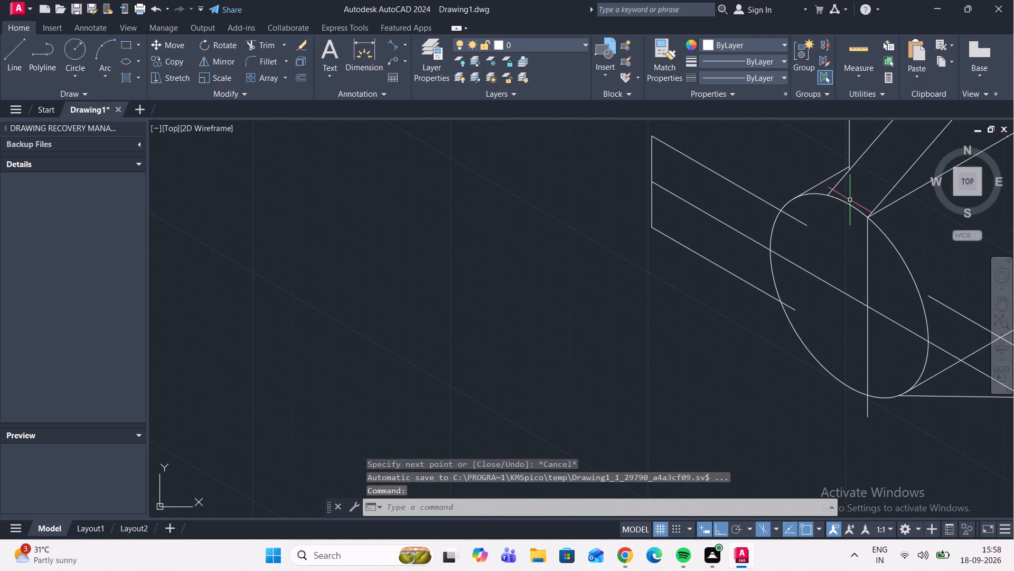
left_click(254, 45)
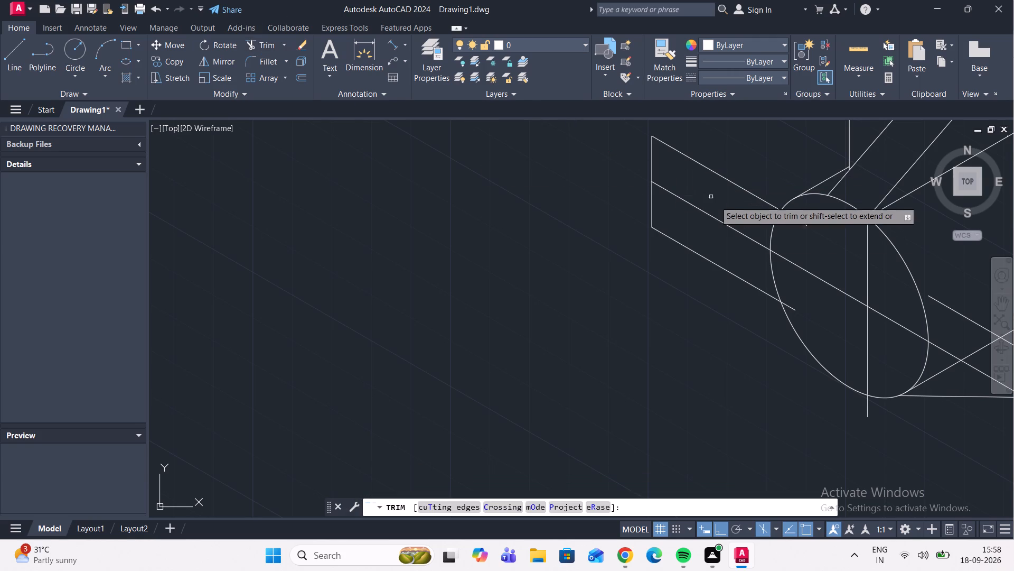
left_click(790, 215)
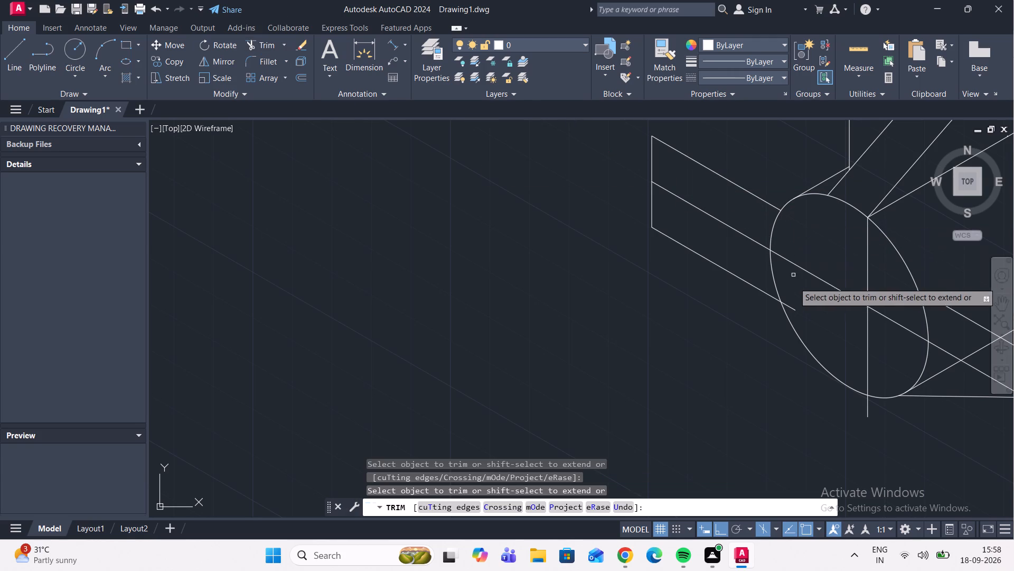
left_click(795, 308)
Trim away the old 330° centre line beyond the vertical line, through the ellipse, cylinder edge and lower rib line.
middle_click_drag(783, 287, 577, 260)
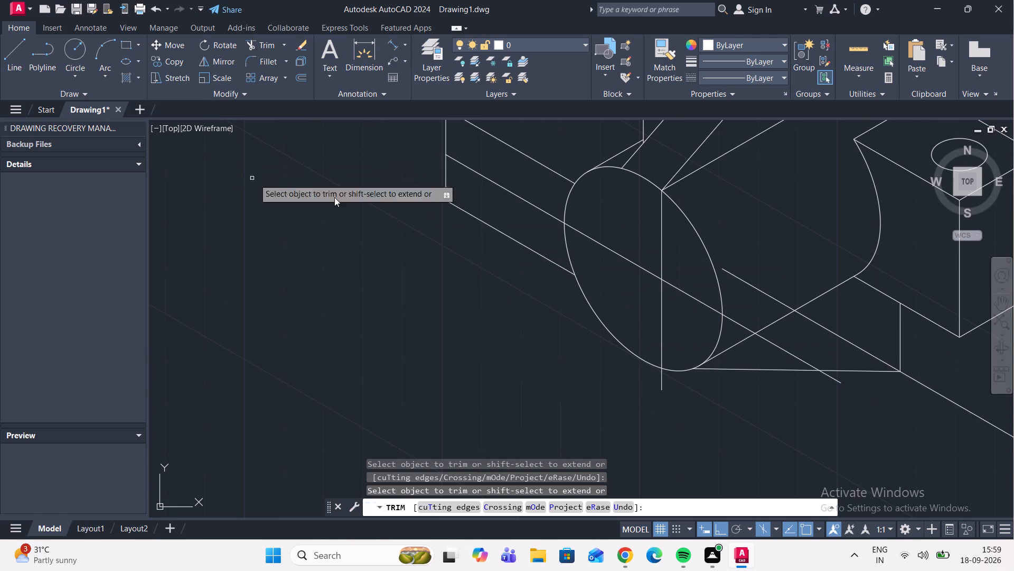
left_click(680, 291)
left_click(737, 324)
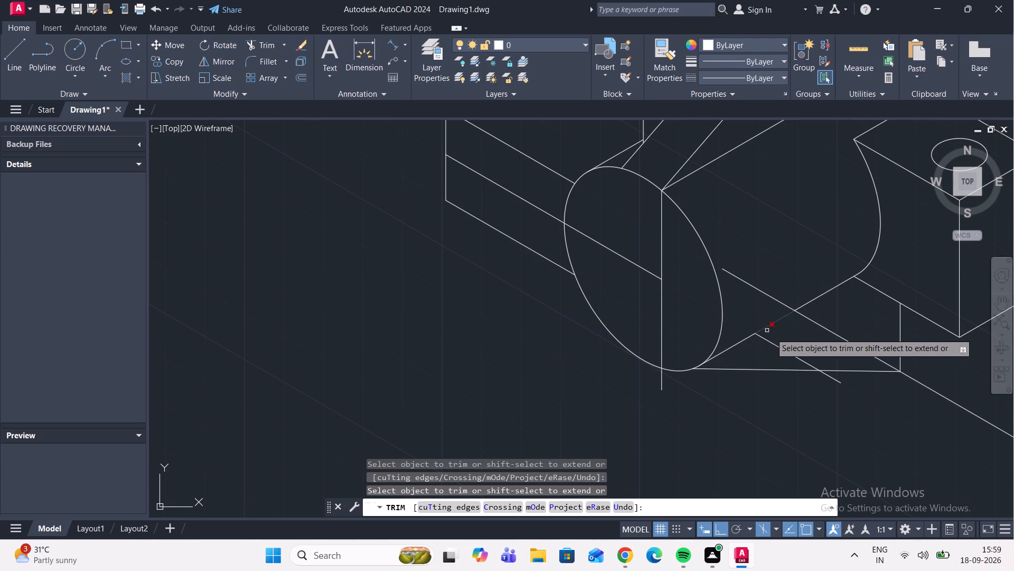
left_click(773, 340)
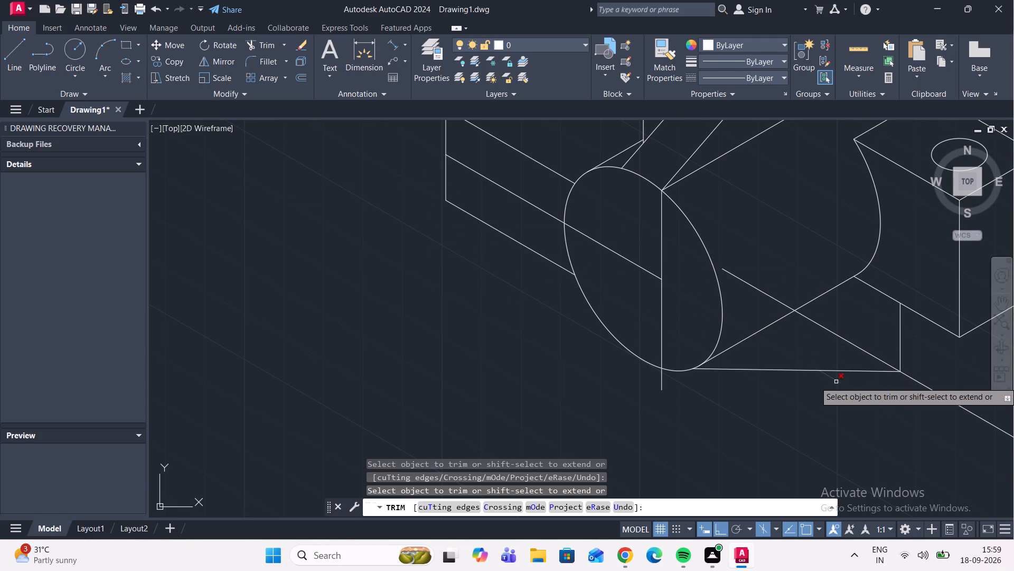
left_click(834, 382)
key("Escape")
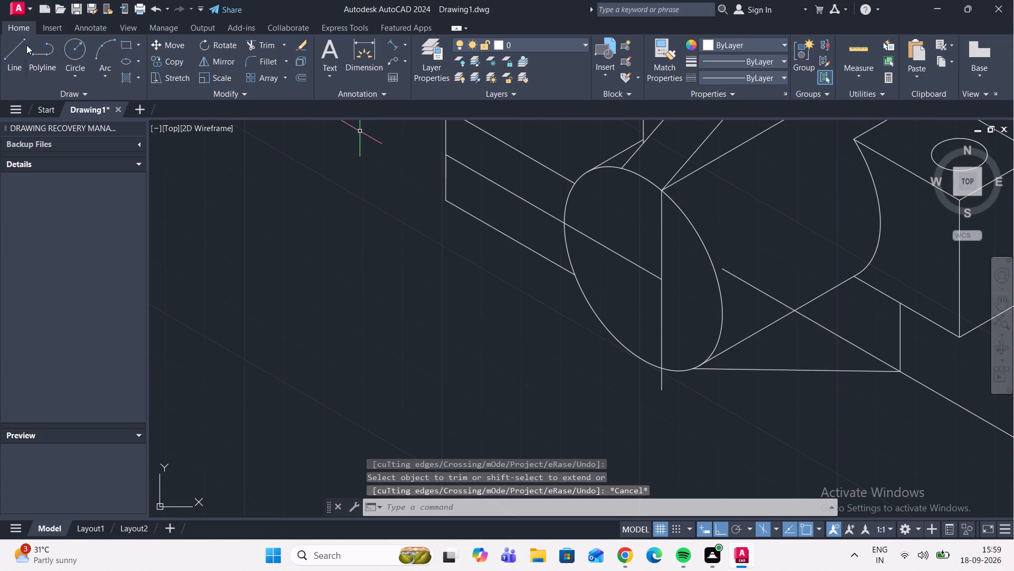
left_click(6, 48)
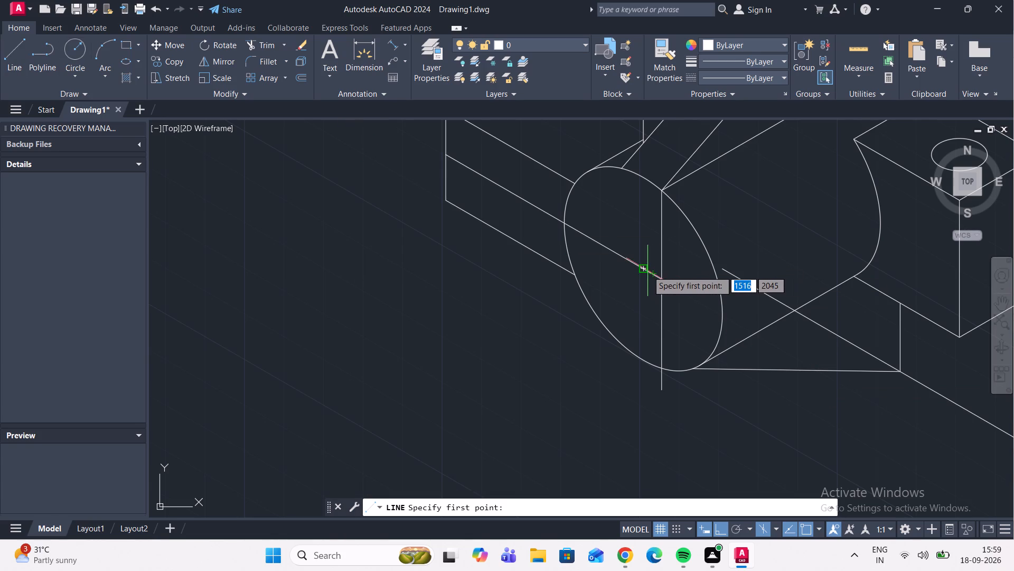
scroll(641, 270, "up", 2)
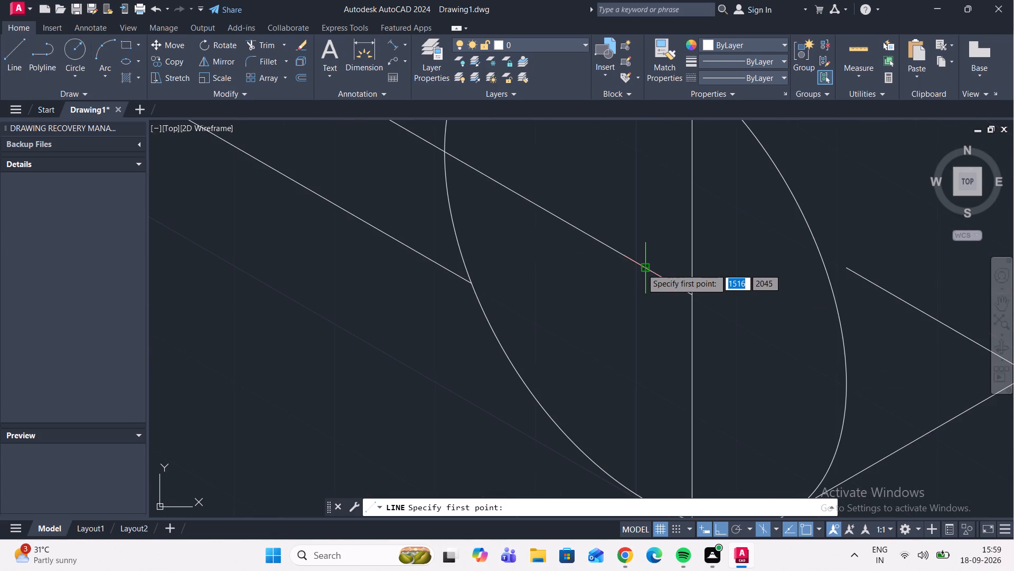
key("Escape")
Trim the remaining stub of the old 330° line between the ellipse's centre and the vertical line.
left_click(260, 46)
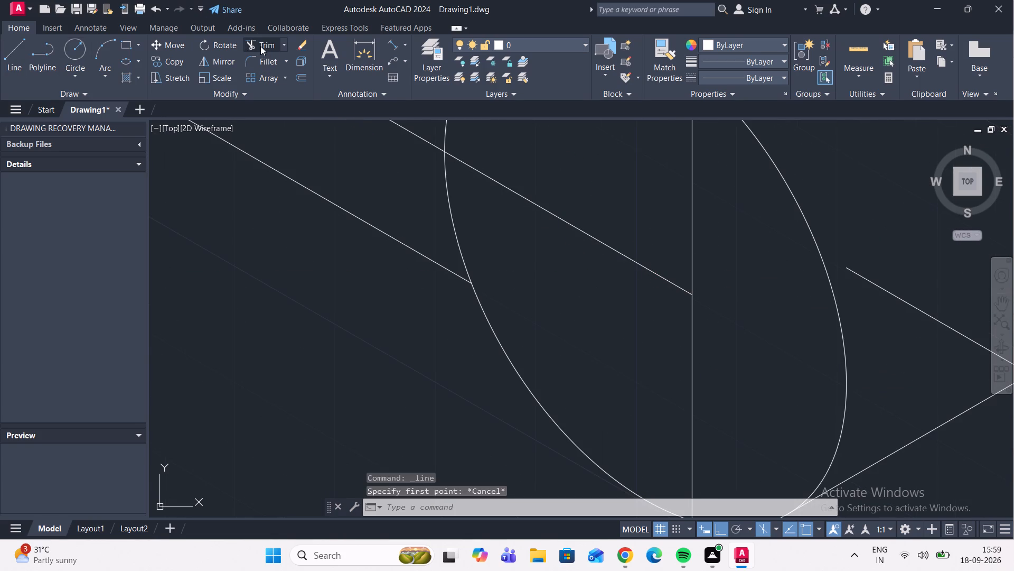
left_click(669, 283)
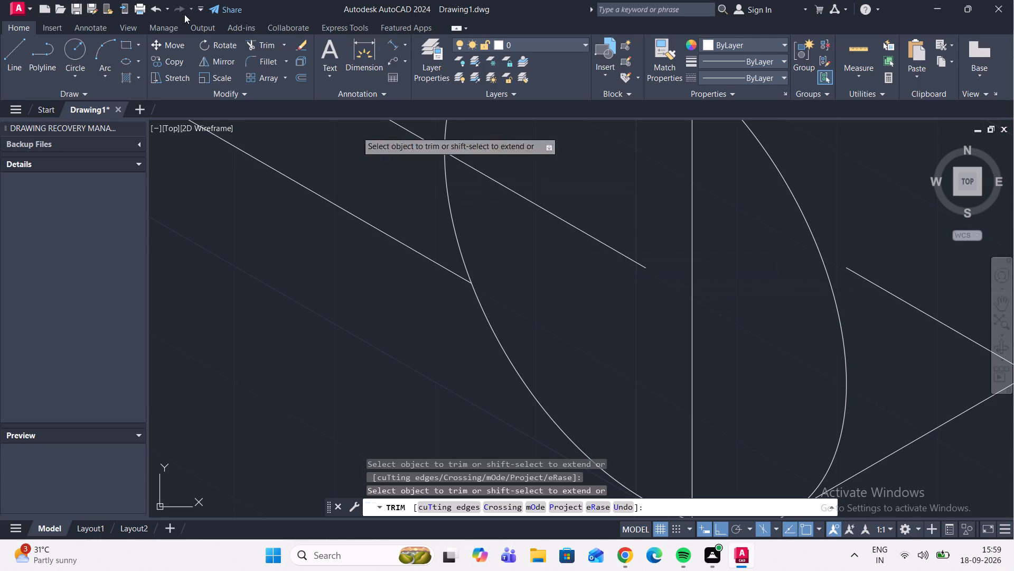
From the front ellipse's centre, draw a 50-long line at 330°, a 10-long vertical line upward, and a parallel 150° line back into the ellipse.
left_click(17, 51)
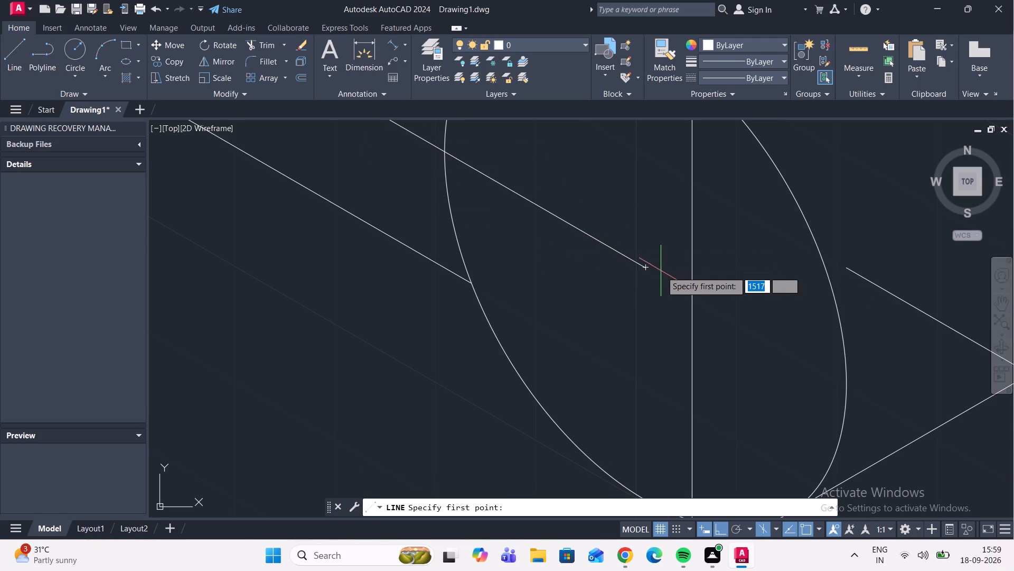
left_click(642, 268)
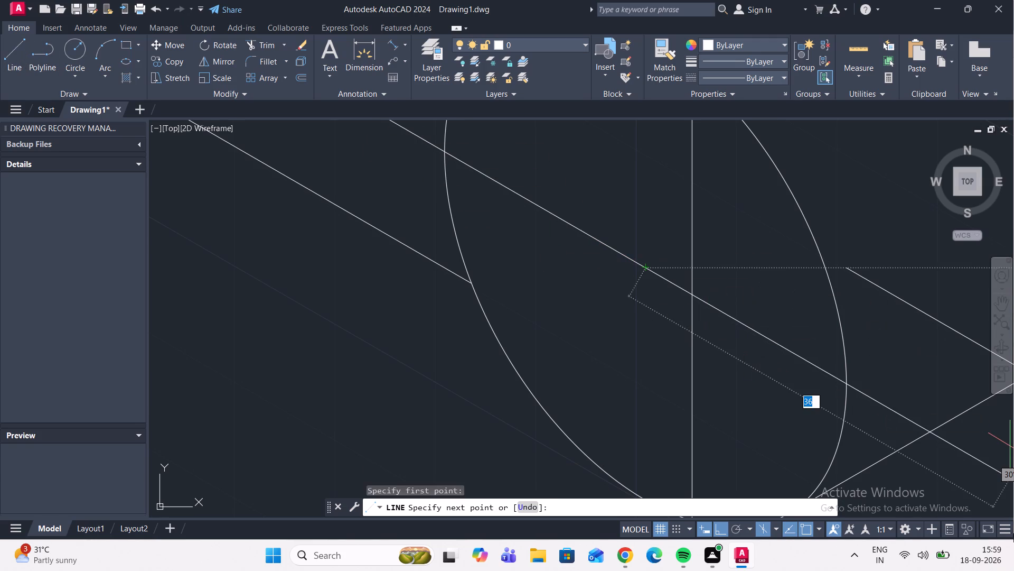
type("50")
key("Return")
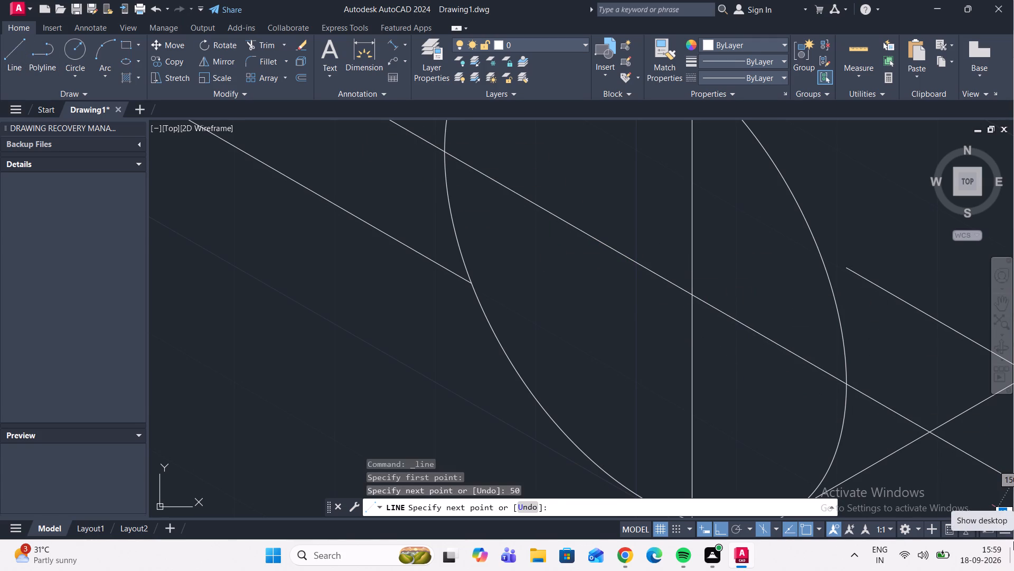
scroll(819, 493, "down", 4)
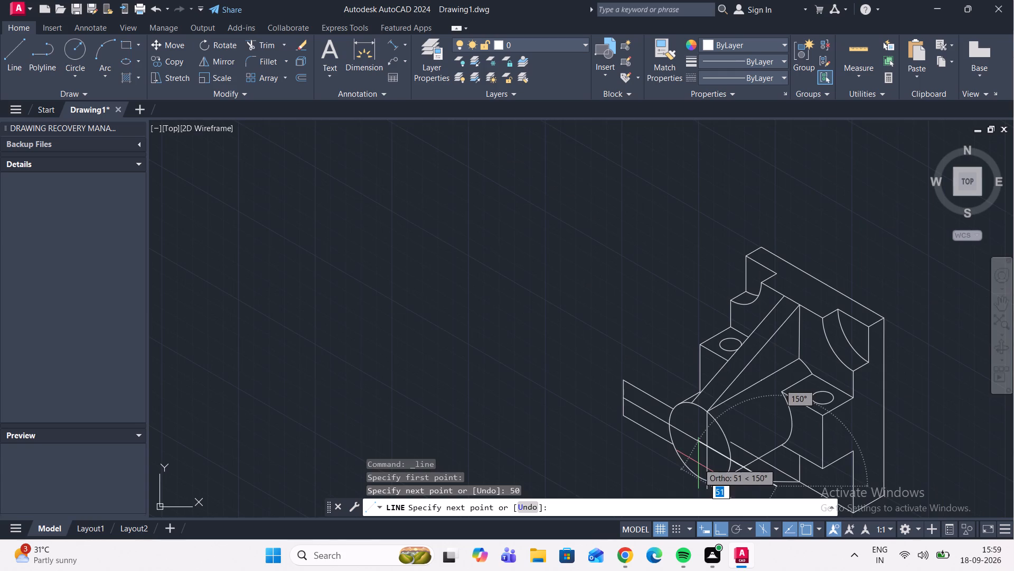
middle_click_drag(700, 462, 672, 346)
scroll(760, 308, "up", 2)
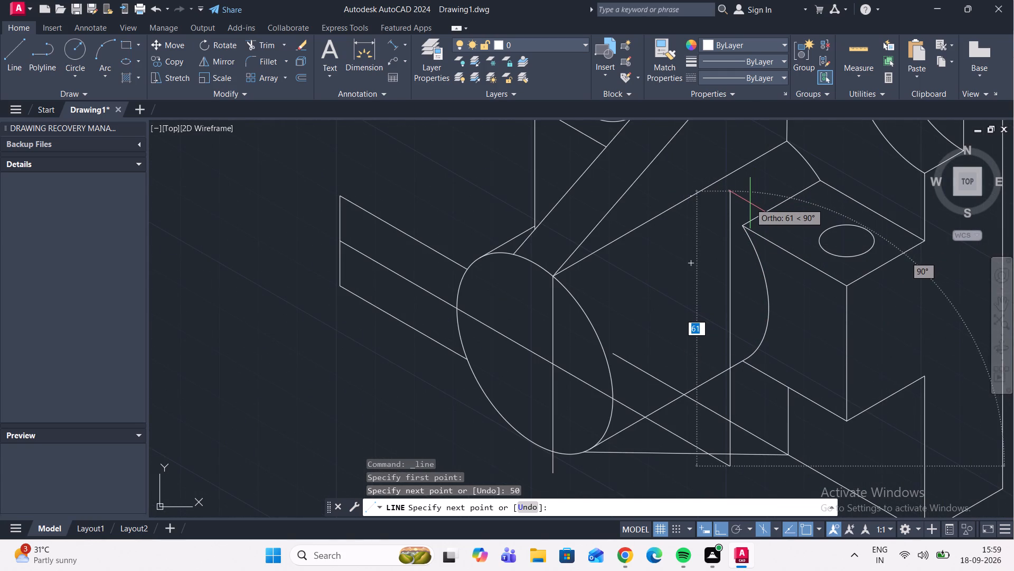
type("10")
key("Return")
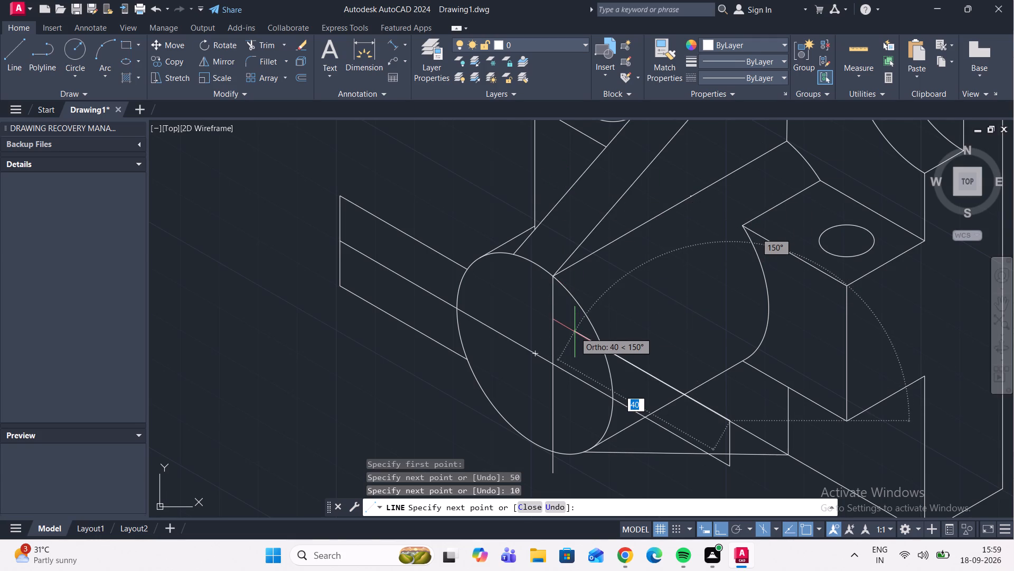
scroll(575, 332, "up", 1)
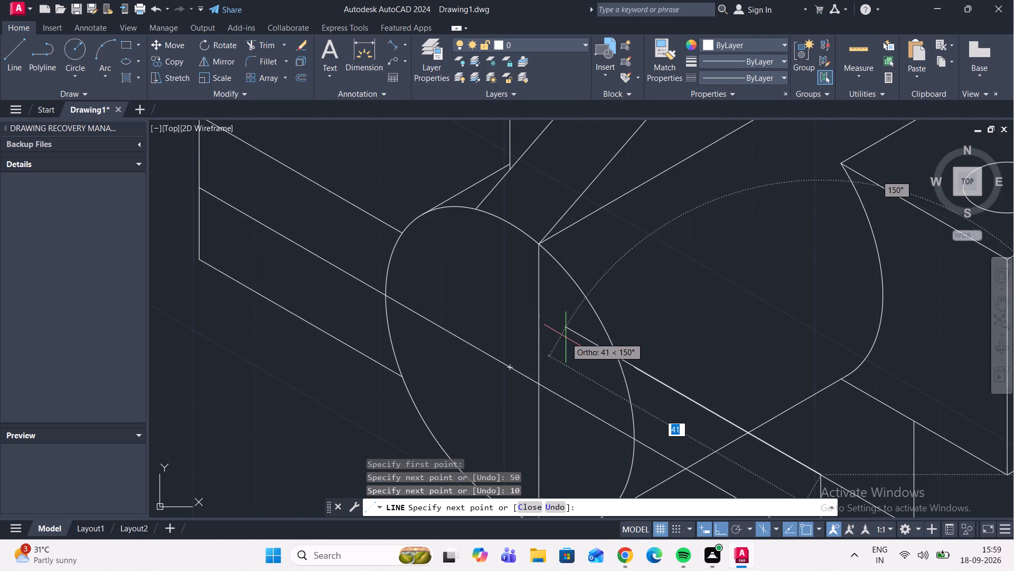
left_click(571, 338)
key("Escape")
scroll(593, 306, "down", 3)
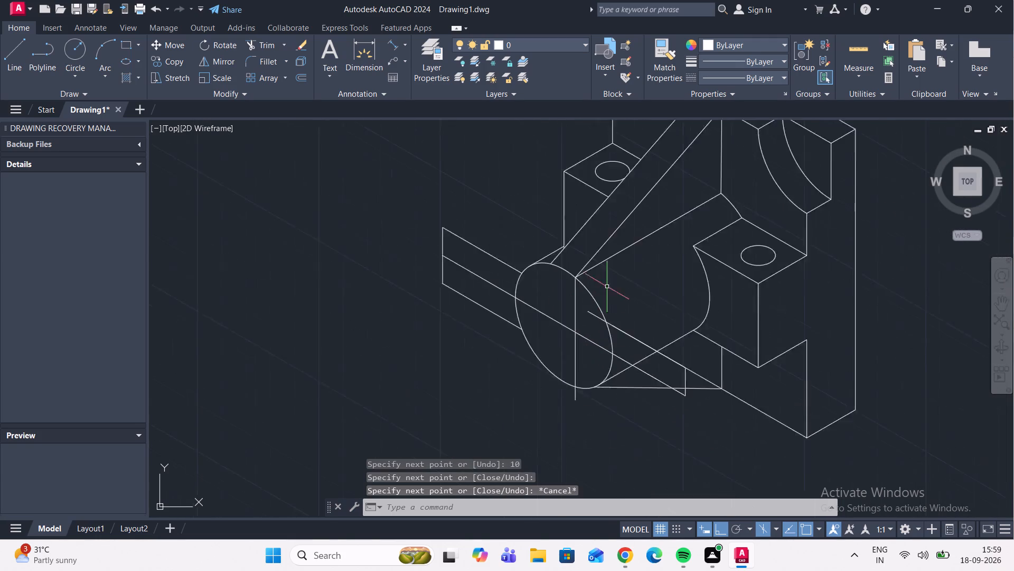
From the 50-long line's outer end, draw a 10-long vertical line downward and a parallel 150° line back into the ellipse.
scroll(656, 370, "up", 2)
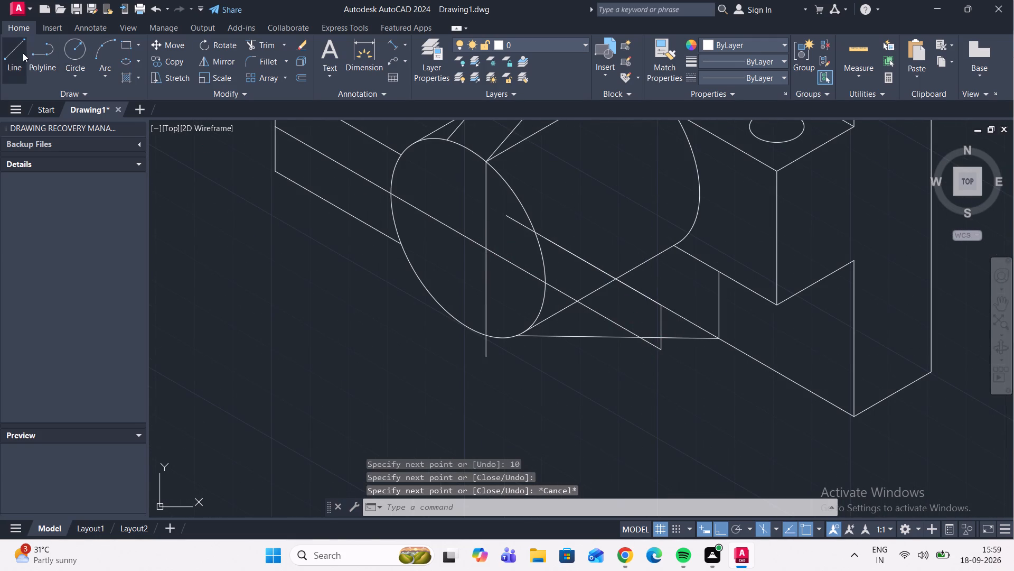
left_click(23, 53)
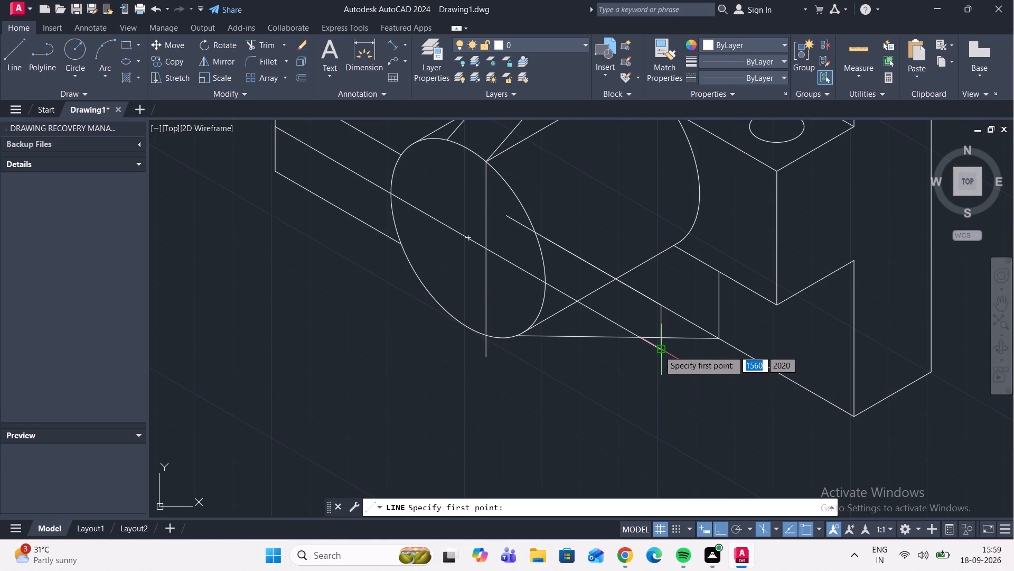
left_click(659, 349)
type("10")
key("Return")
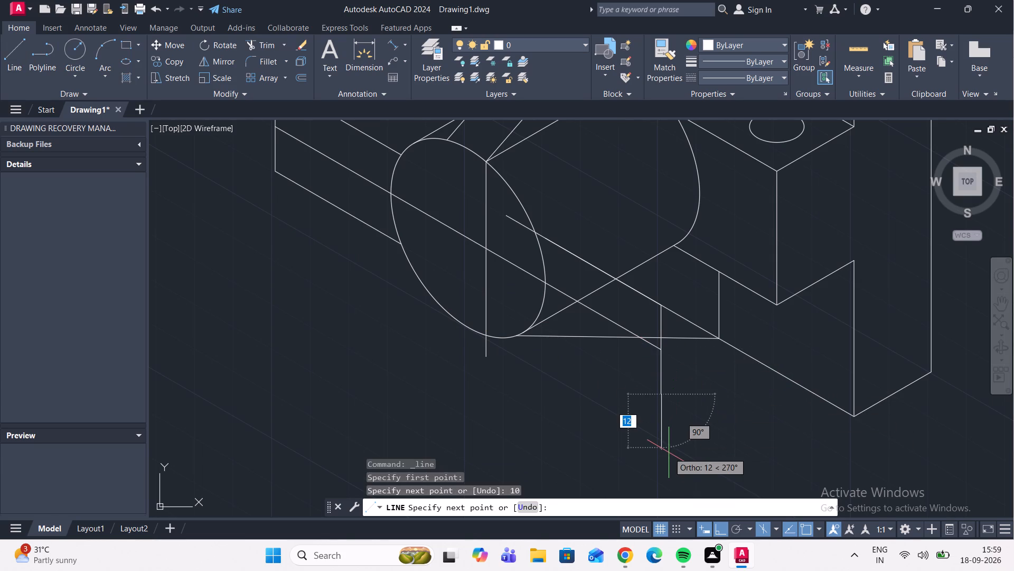
scroll(506, 286, "up", 1)
left_click(505, 294)
key("Escape")
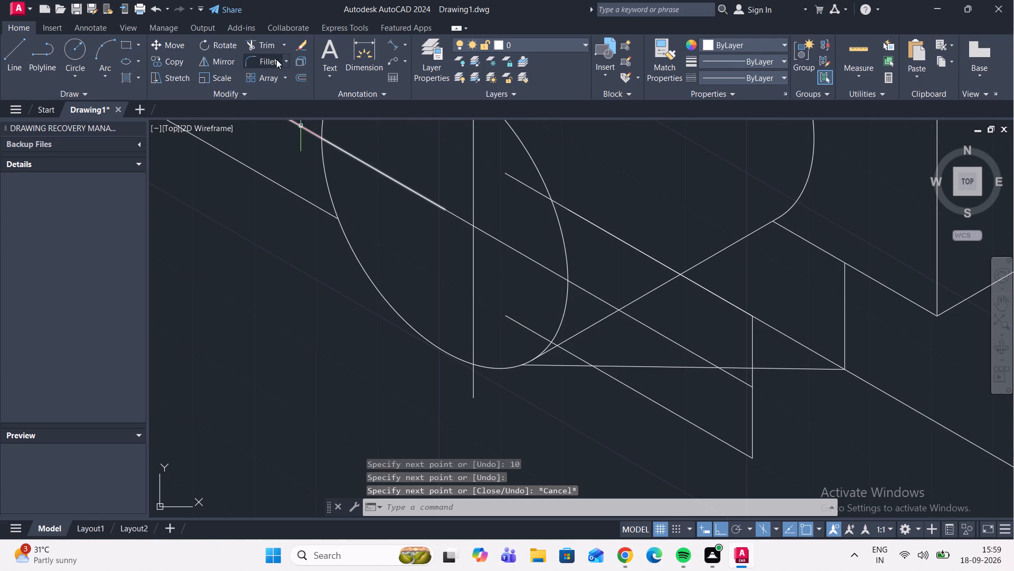
Trim the new arm's upper and lower line ends inside the ellipse and the ellipse arc between its centre and lower lines.
left_click(252, 47)
left_click(525, 186)
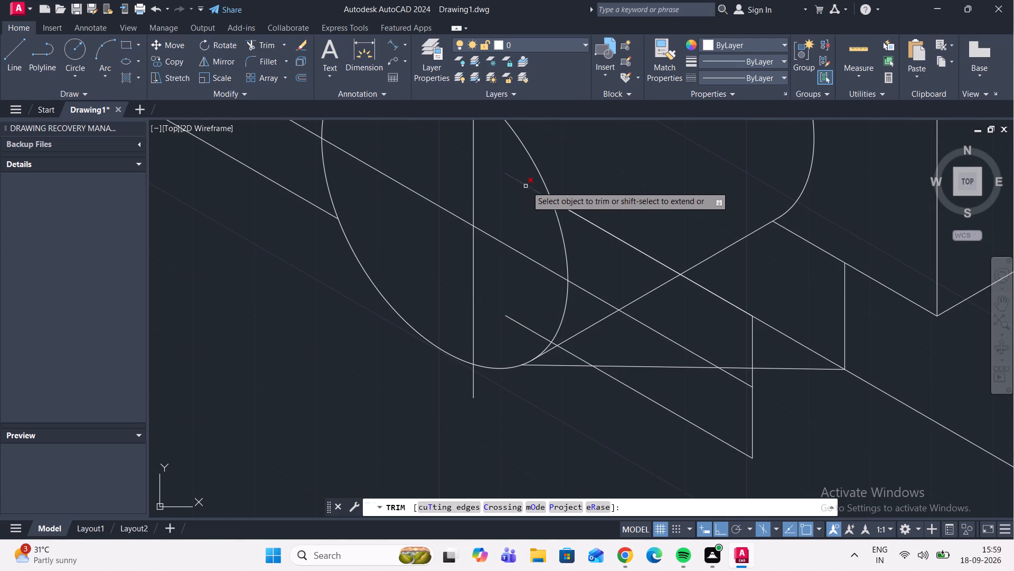
left_click(529, 330)
left_click(564, 317)
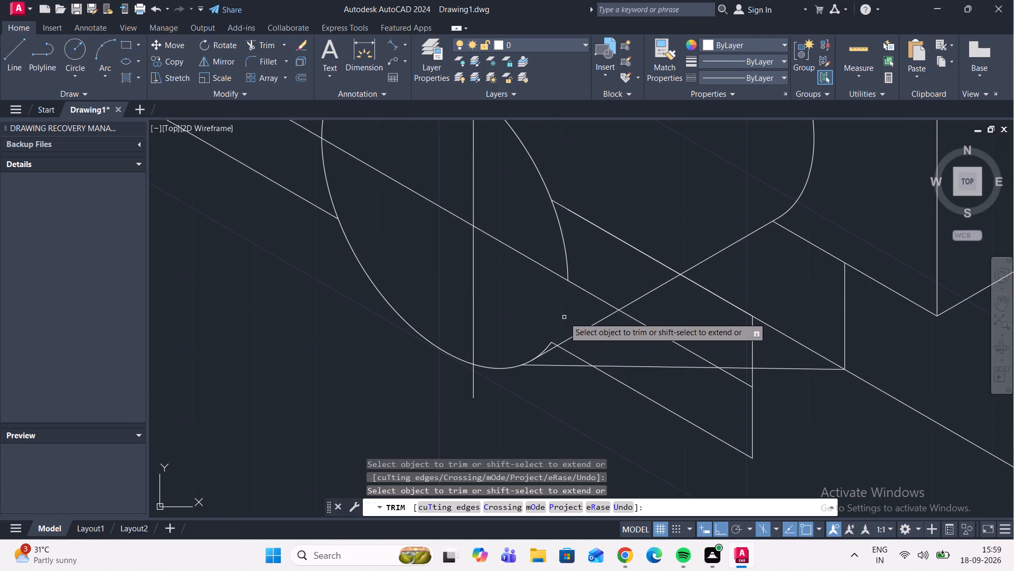
Trim the cylinder edge's short end beside the ellipse, keeping the lower arm line extended to the ellipse arc.
scroll(553, 345, "up", 6)
left_click(540, 354)
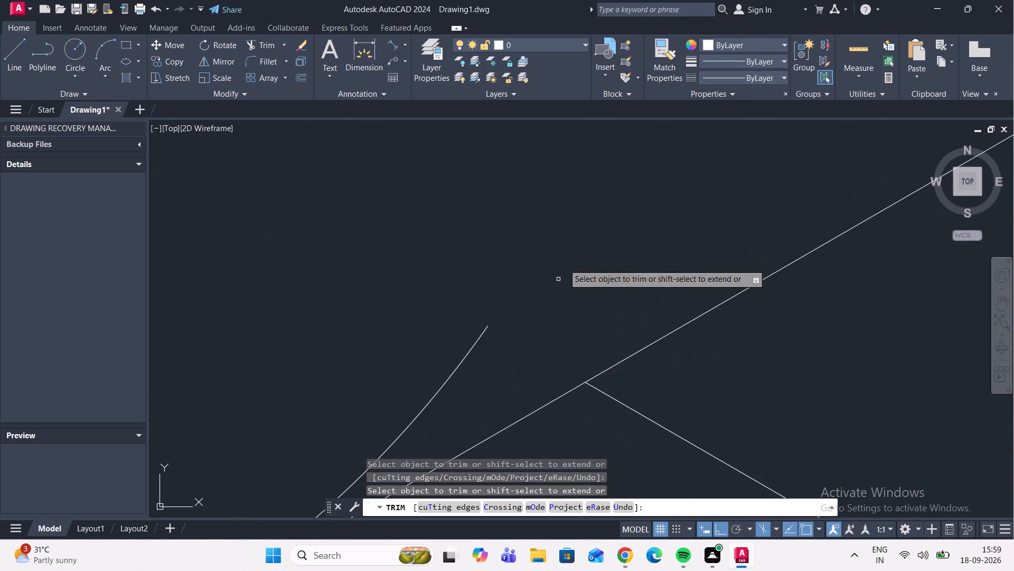
scroll(578, 242, "down", 3)
scroll(621, 213, "down", 3)
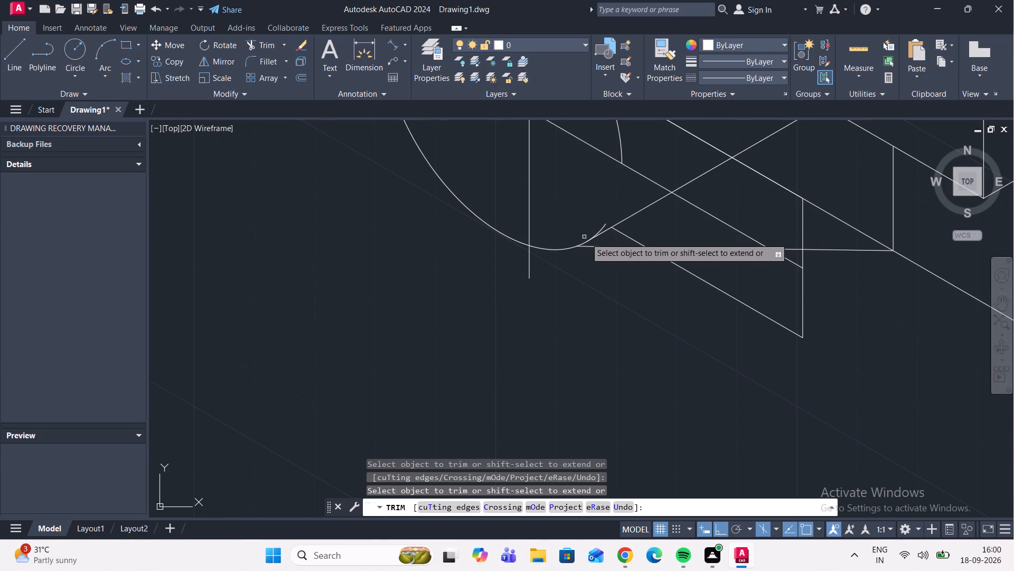
scroll(602, 233, "up", 1)
left_click(604, 233)
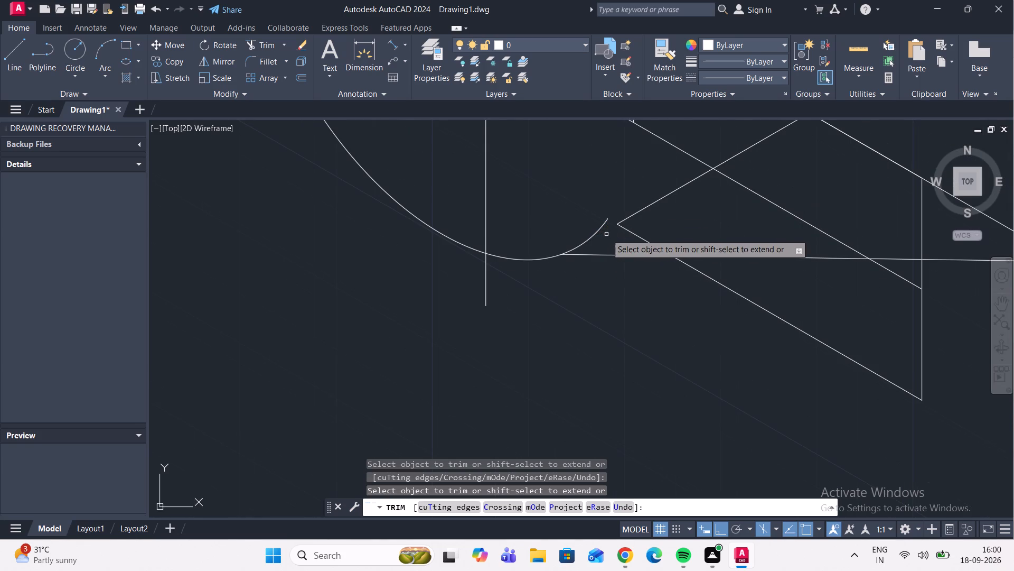
left_click(649, 242, "shift")
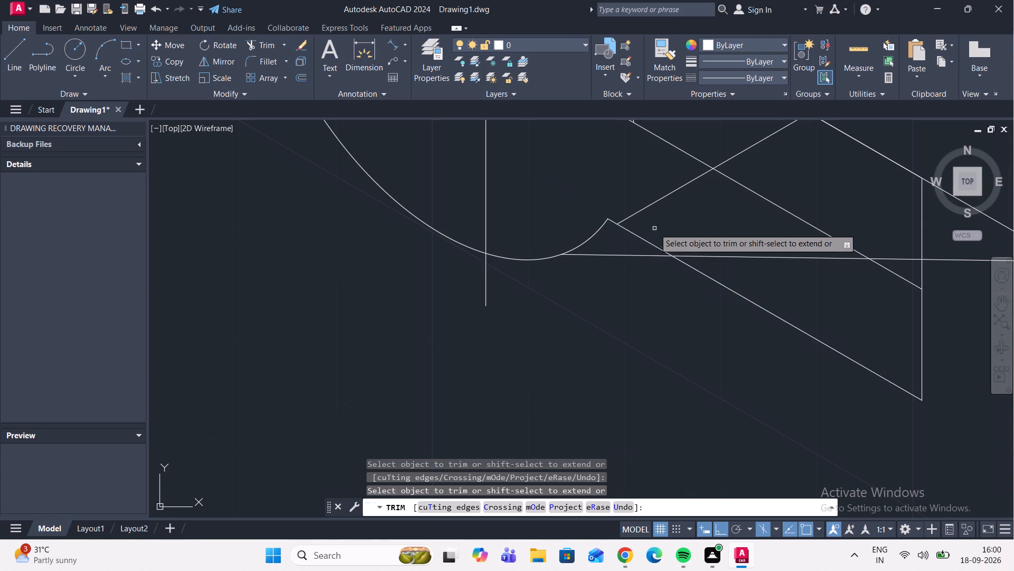
Trim the cylinder edge, the lower rib line and the 330° centre line where they run inside the new arm.
scroll(697, 214, "down", 2)
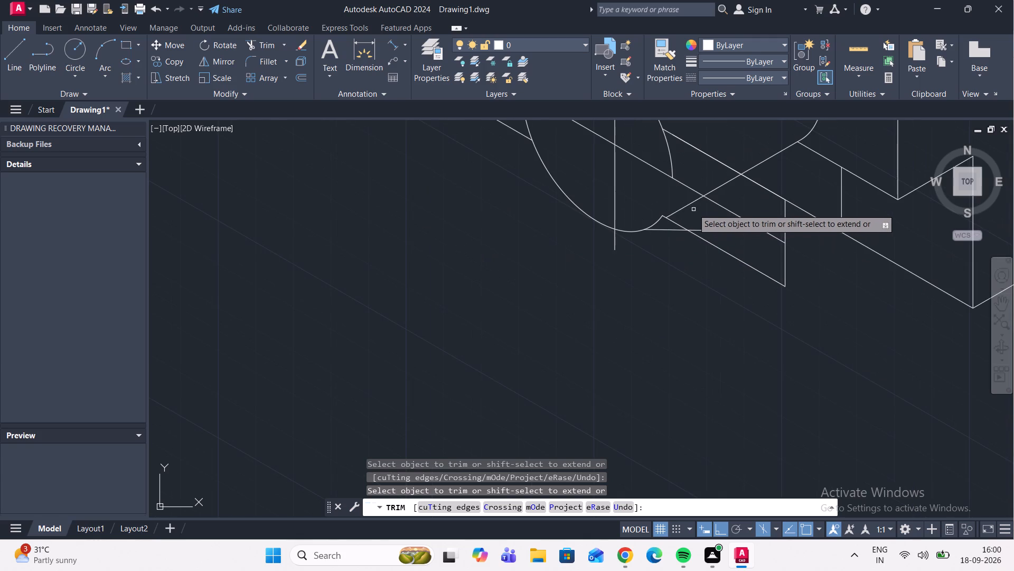
left_click(691, 202)
left_click(713, 189)
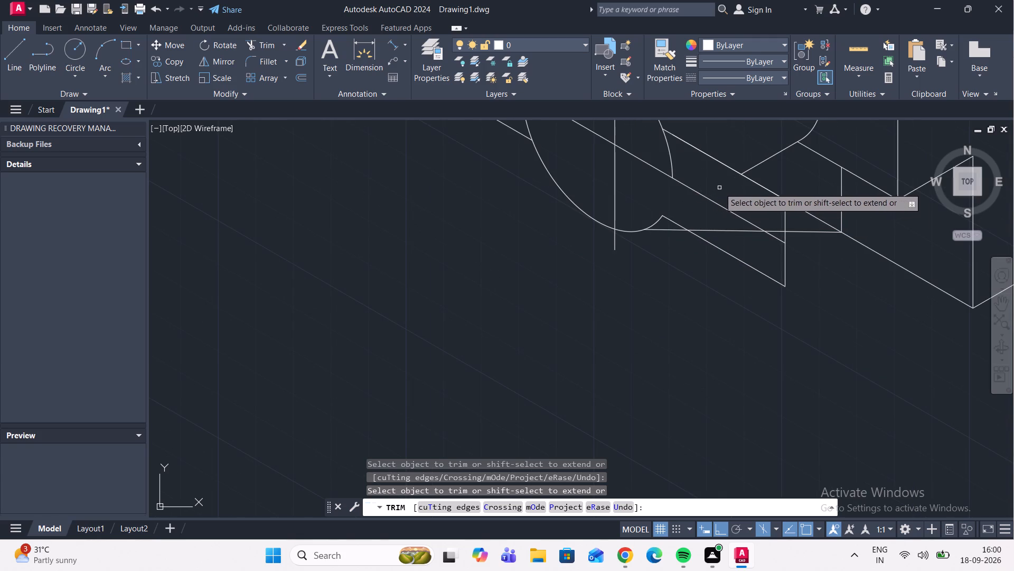
middle_click_drag(720, 190, 625, 210)
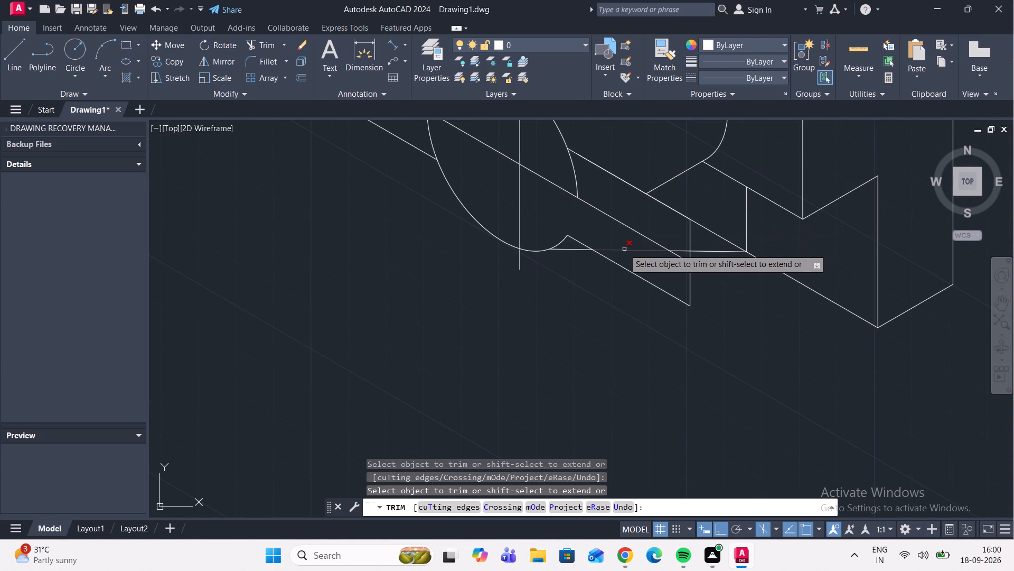
left_click(624, 249)
left_click(674, 250)
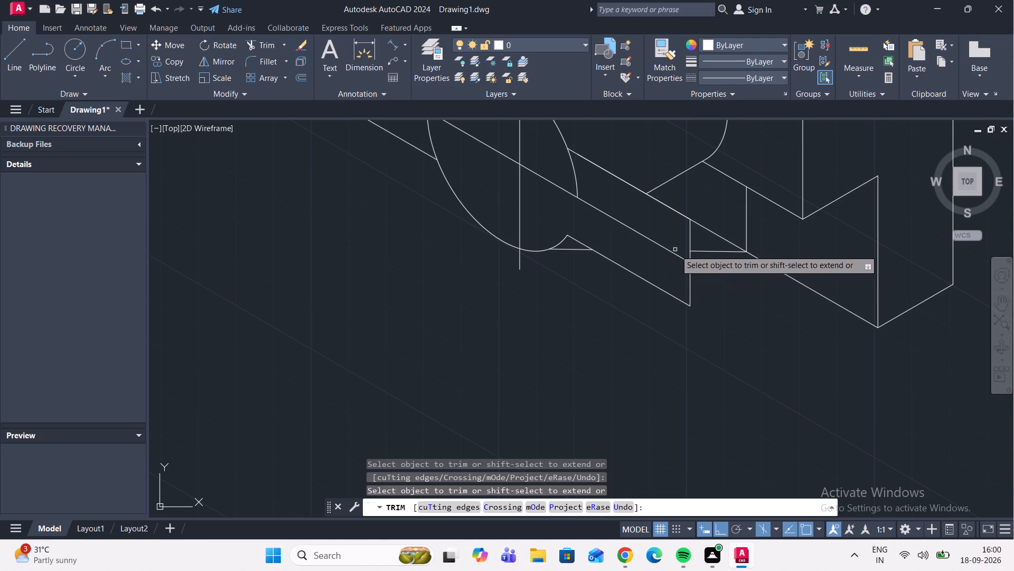
left_click(676, 254)
left_click(554, 185)
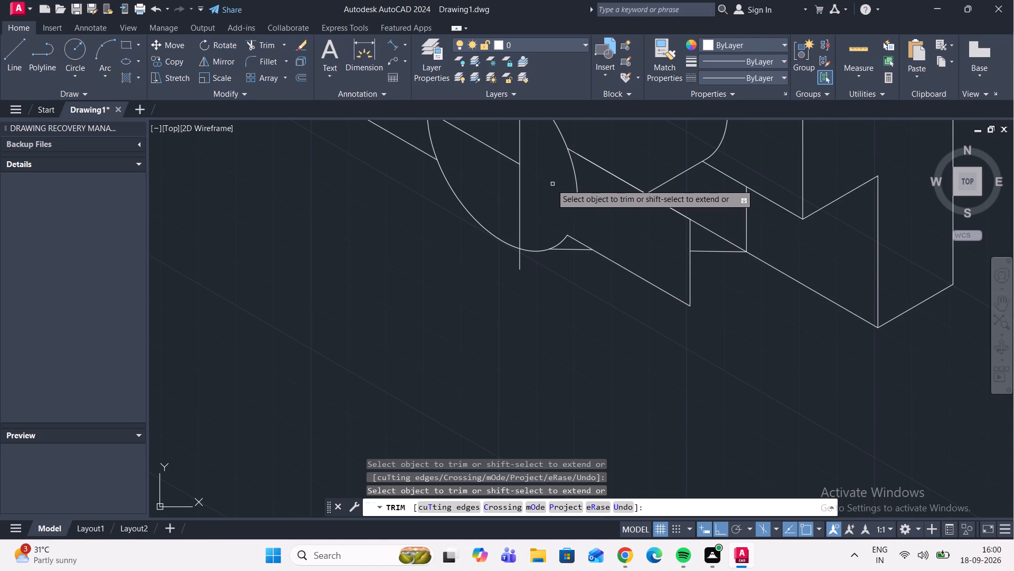
Trim away the vertical line through the front ellipse, including its stub below the ellipse.
scroll(546, 190, "down", 3)
left_click(544, 177)
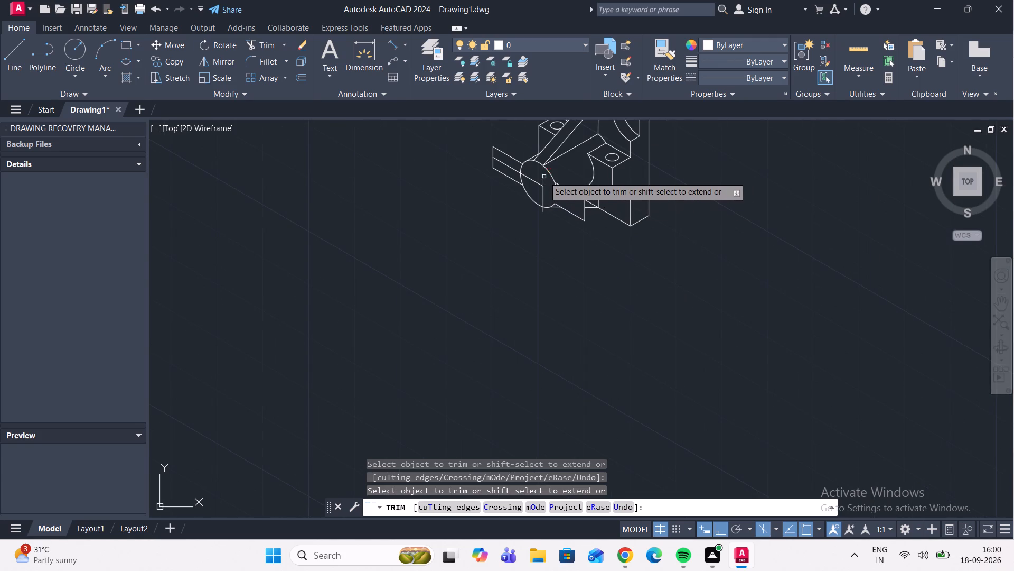
left_click(544, 195)
scroll(543, 217, "up", 4)
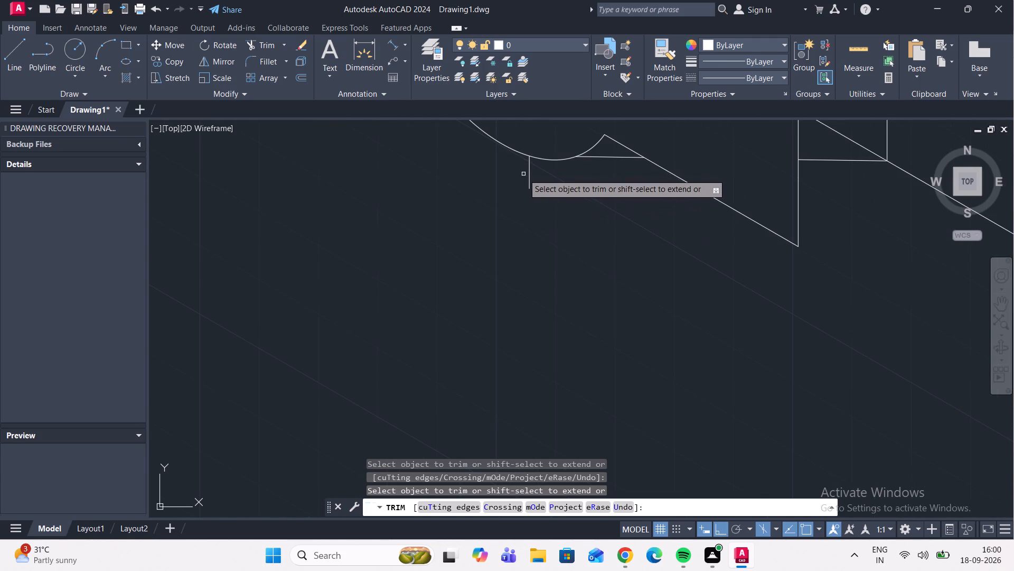
left_click(530, 178)
Trim away the opposite arm's centre line, both inside the ellipse and along the arm.
scroll(546, 237, "down", 2)
middle_click_drag(554, 262, 561, 319)
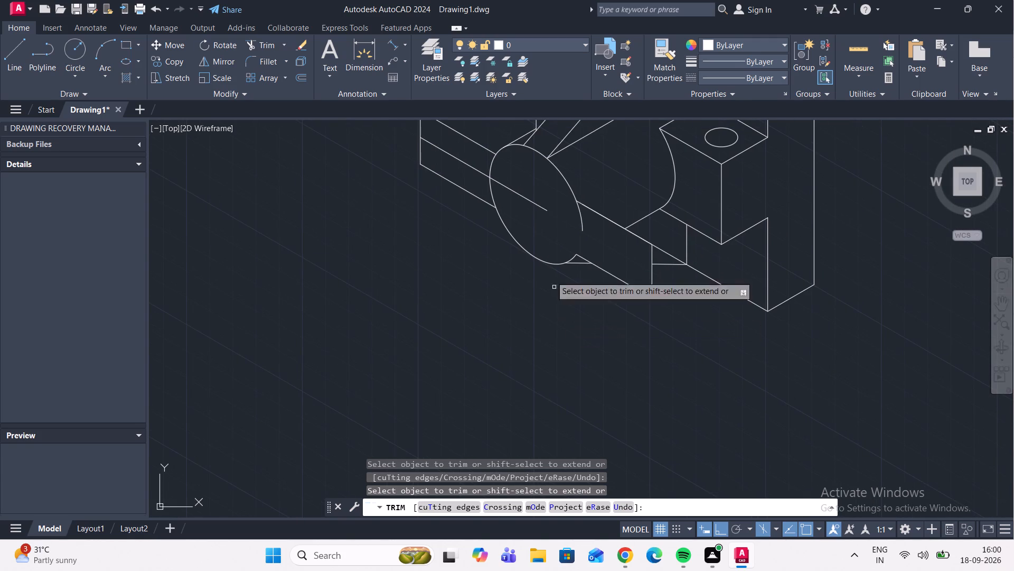
left_click(528, 199)
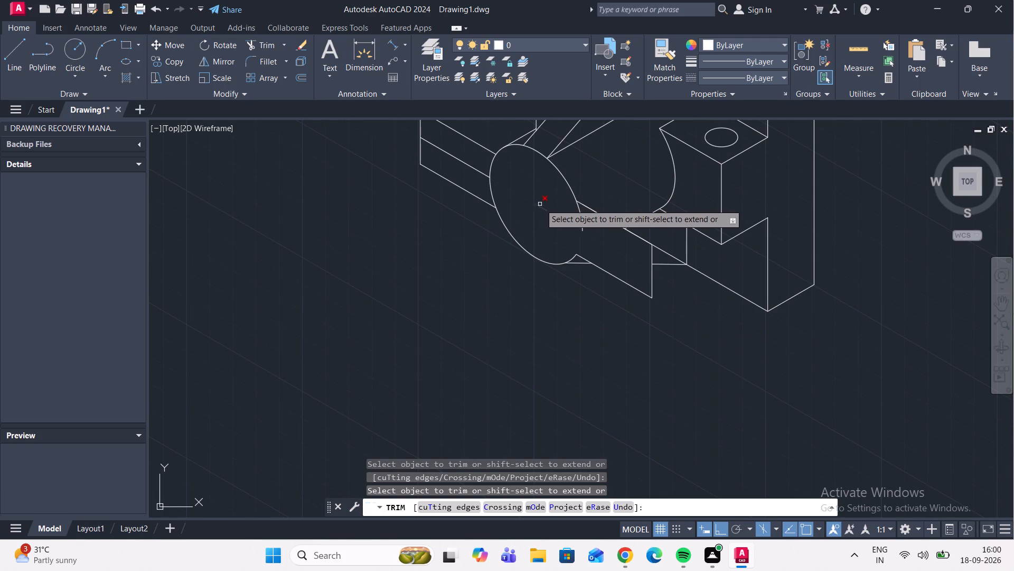
left_click(541, 205)
left_click(479, 173)
Trim the remaining ellipse arcs that cross the two arms so each arm opens into the ellipse.
middle_click_drag(534, 213, 469, 223)
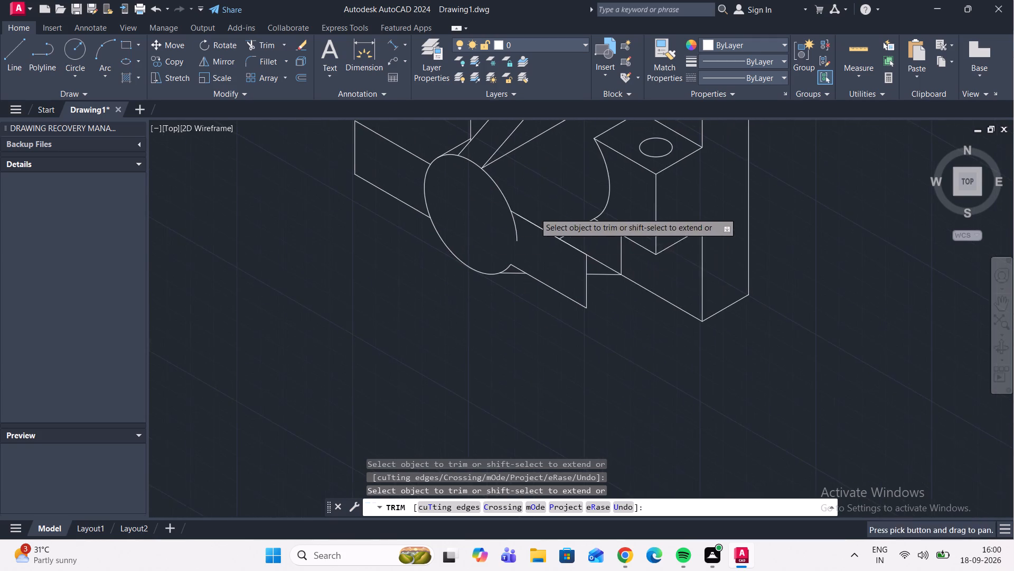
scroll(516, 234, "up", 1)
left_click(518, 229)
left_click(373, 177)
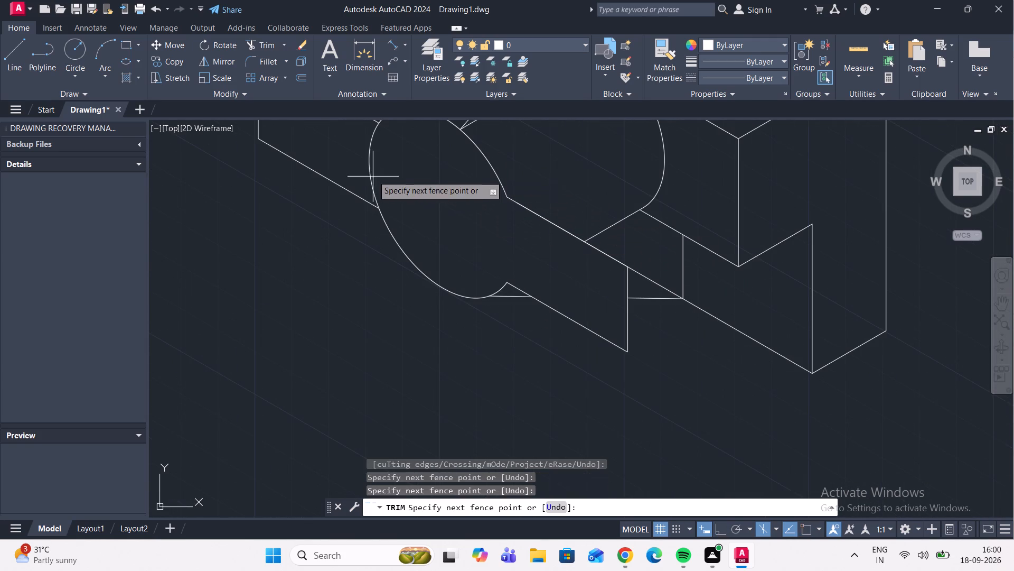
left_click(364, 165)
scroll(412, 174, "down", 2)
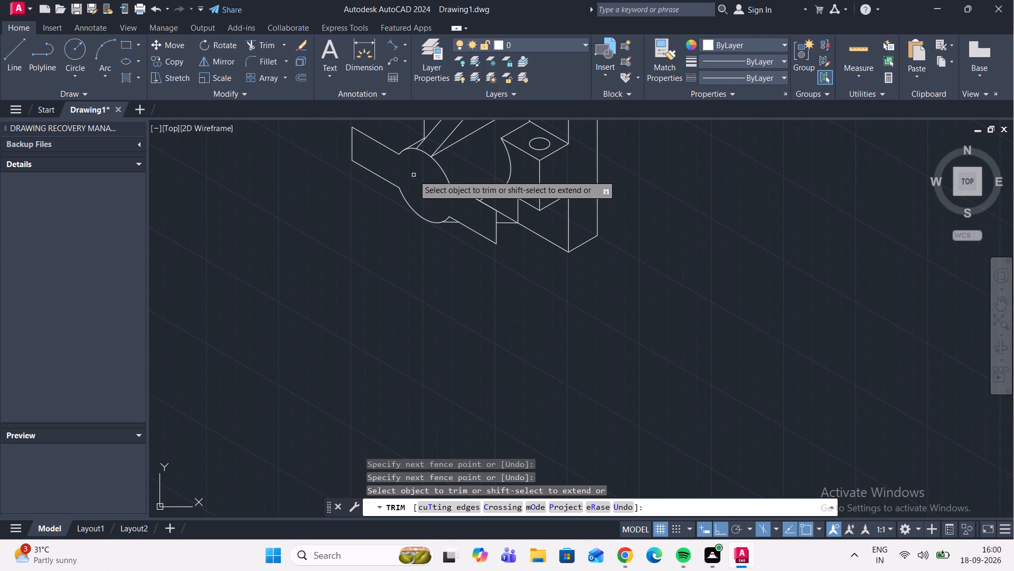
middle_click_drag(414, 182, 412, 222)
scroll(414, 182, "down", 1)
scroll(410, 204, "up", 2)
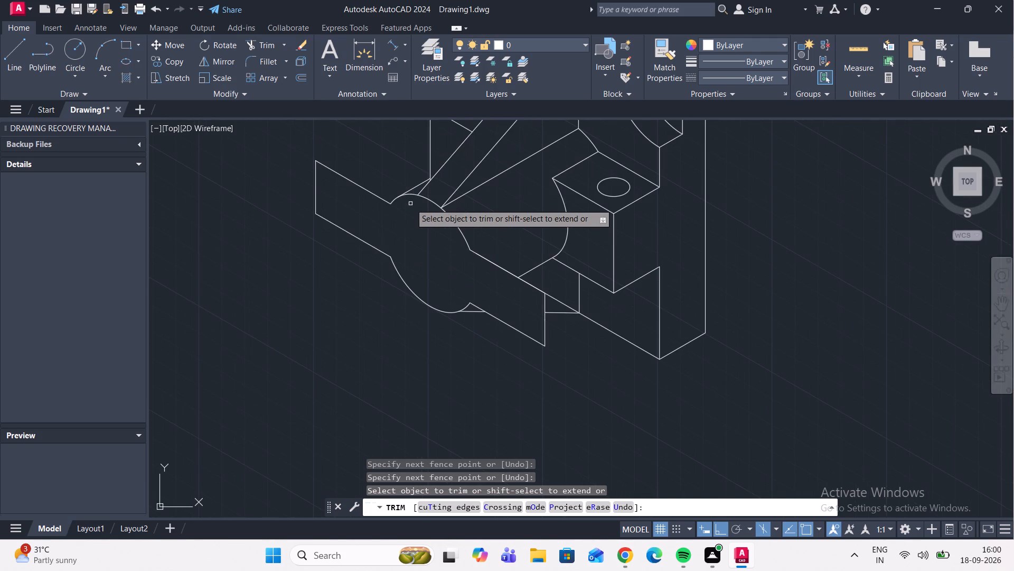
middle_click_drag(415, 228, 417, 243)
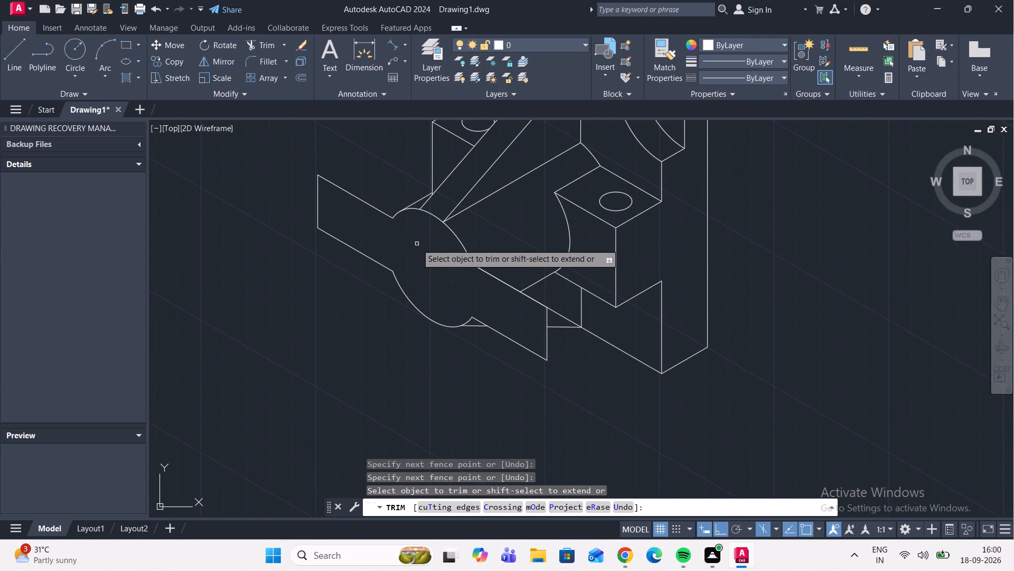
Draw the far arm's 10-long depth edge at 30° from its outer top corner, plus its rear top edge at 330° past the cylinder edge.
left_click(14, 55)
middle_click_drag(261, 167, 242, 220)
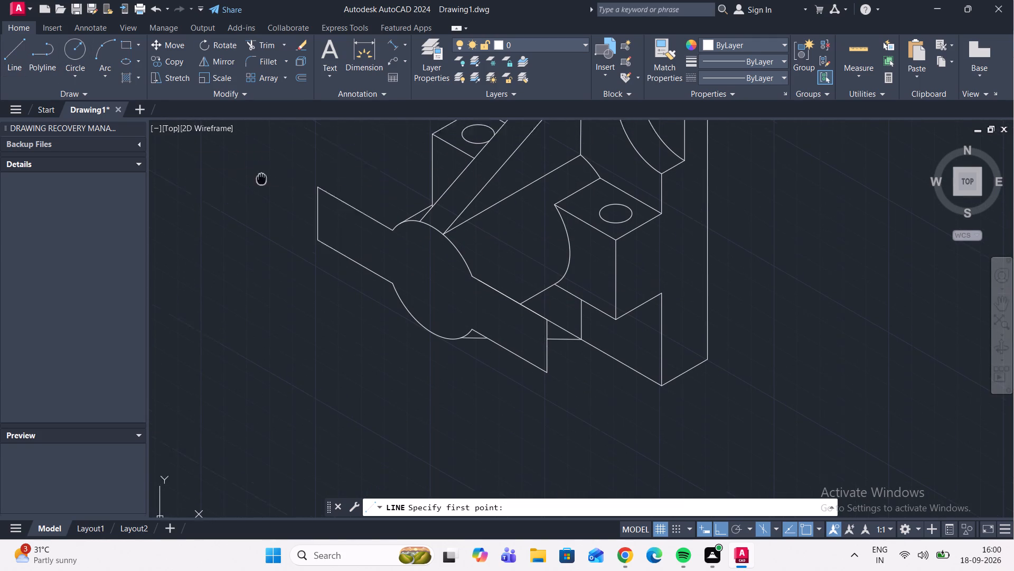
middle_click_drag(242, 220, 215, 261)
scroll(284, 283, "up", 1)
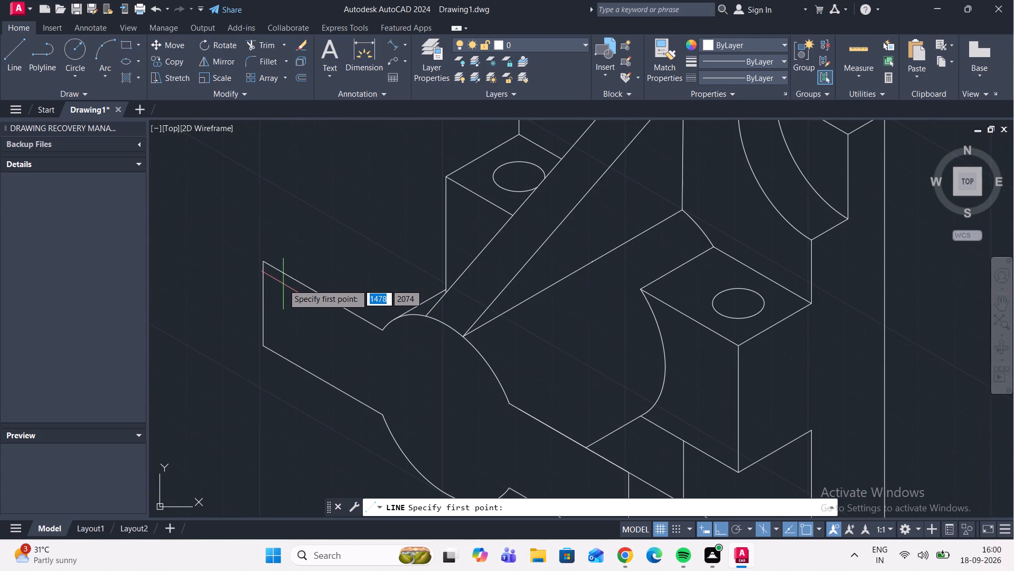
left_click(264, 262)
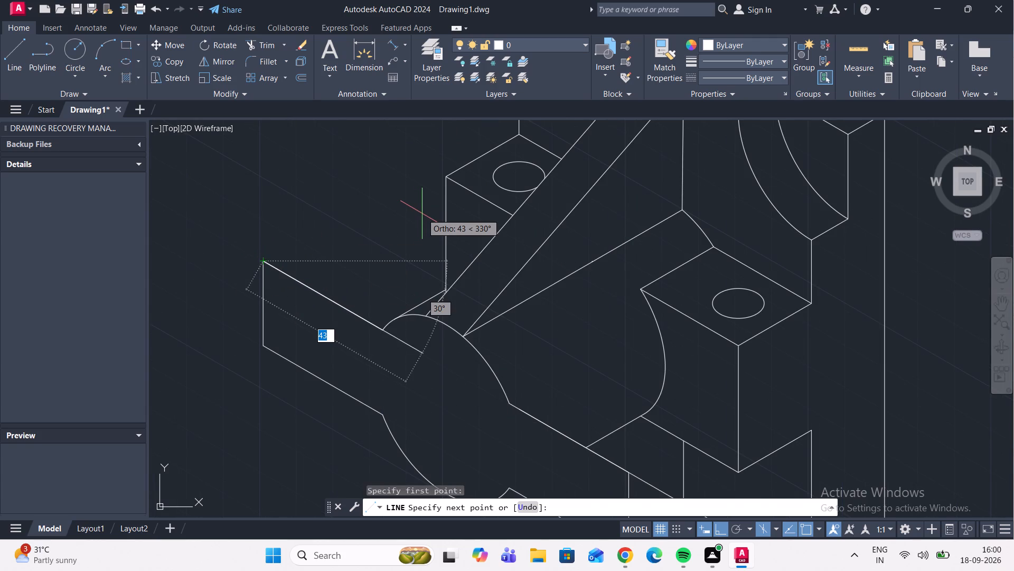
key("F5")
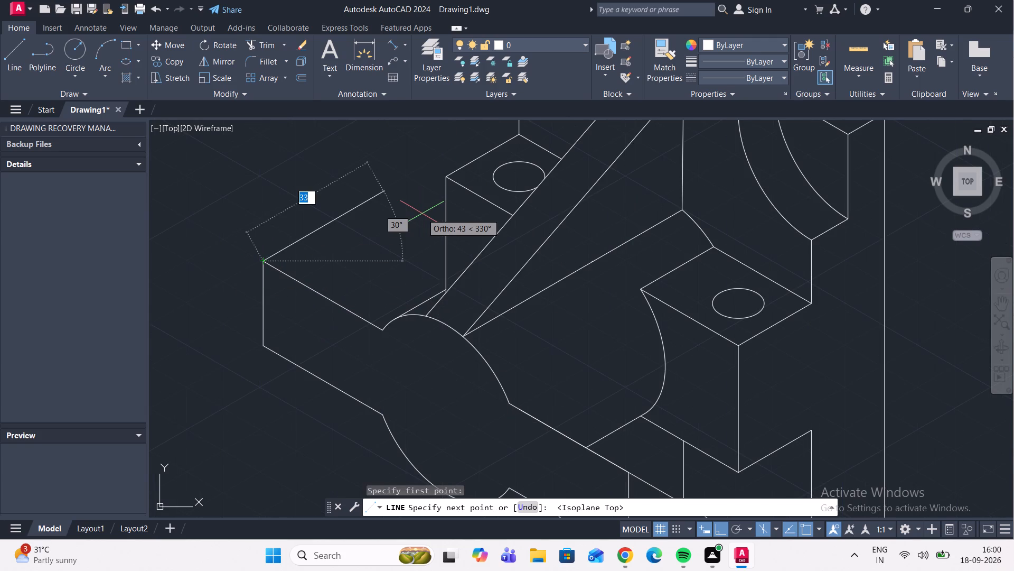
type("10")
key("Return")
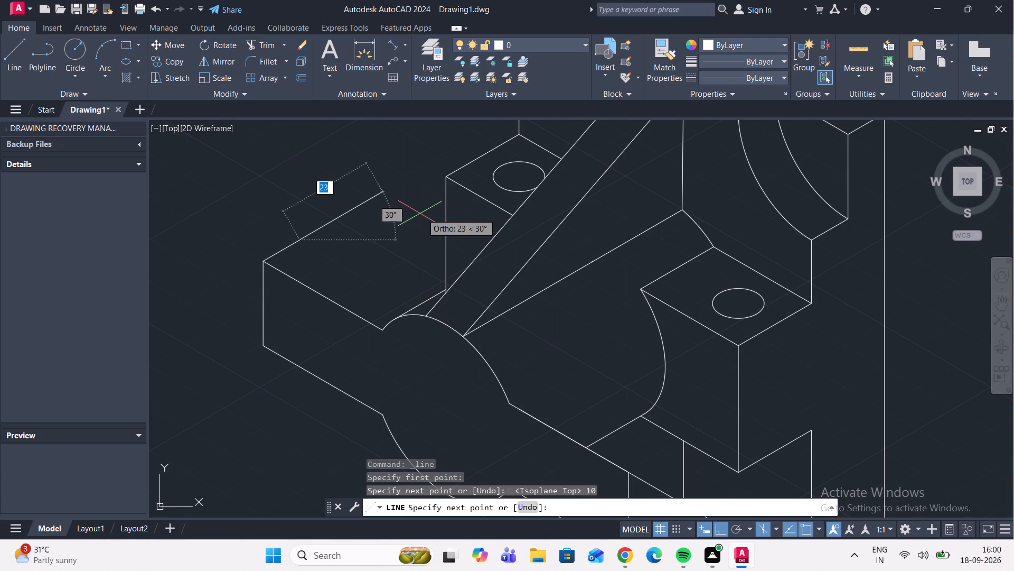
scroll(407, 299, "up", 2)
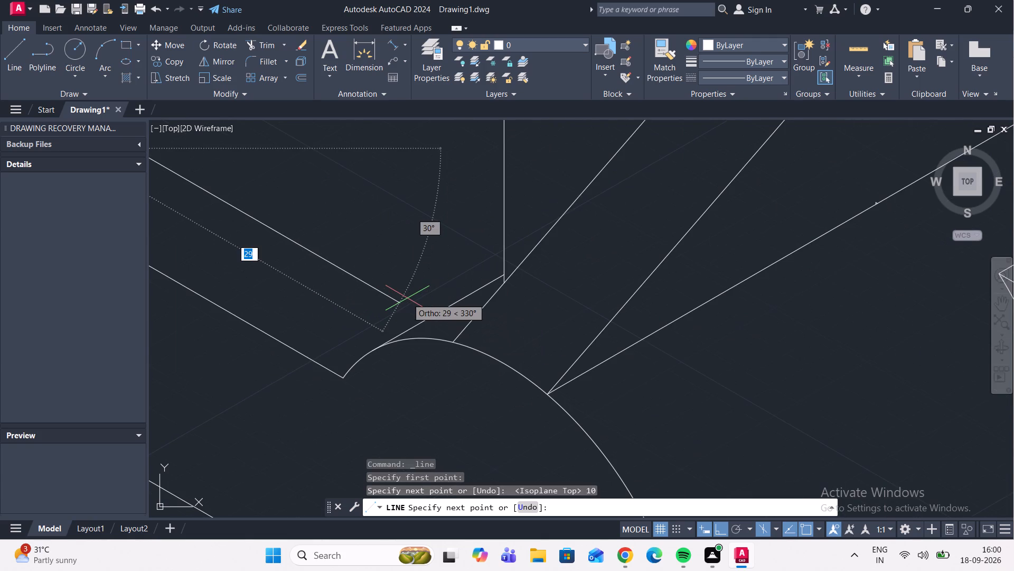
scroll(442, 322, "up", 3)
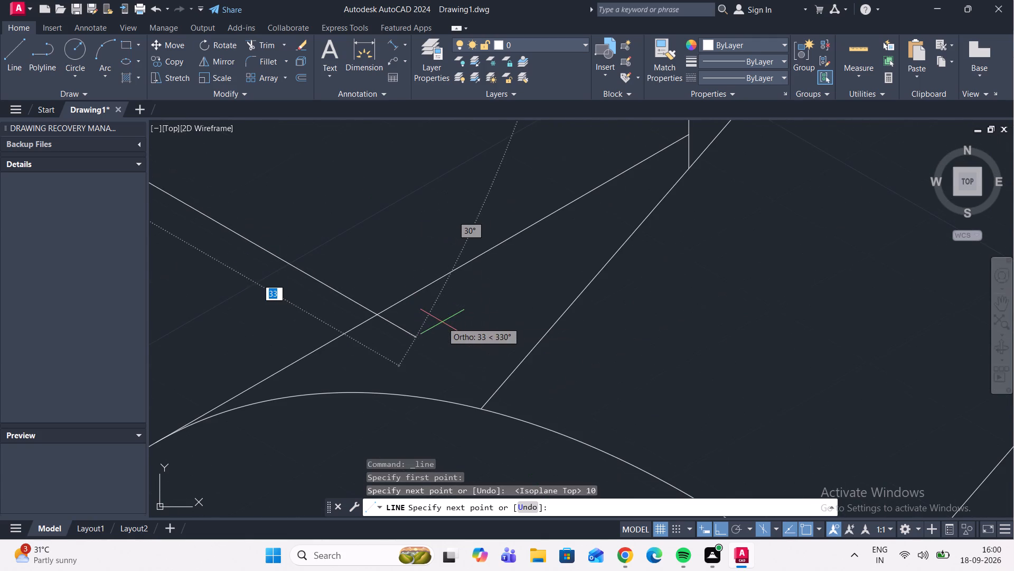
left_click(474, 360)
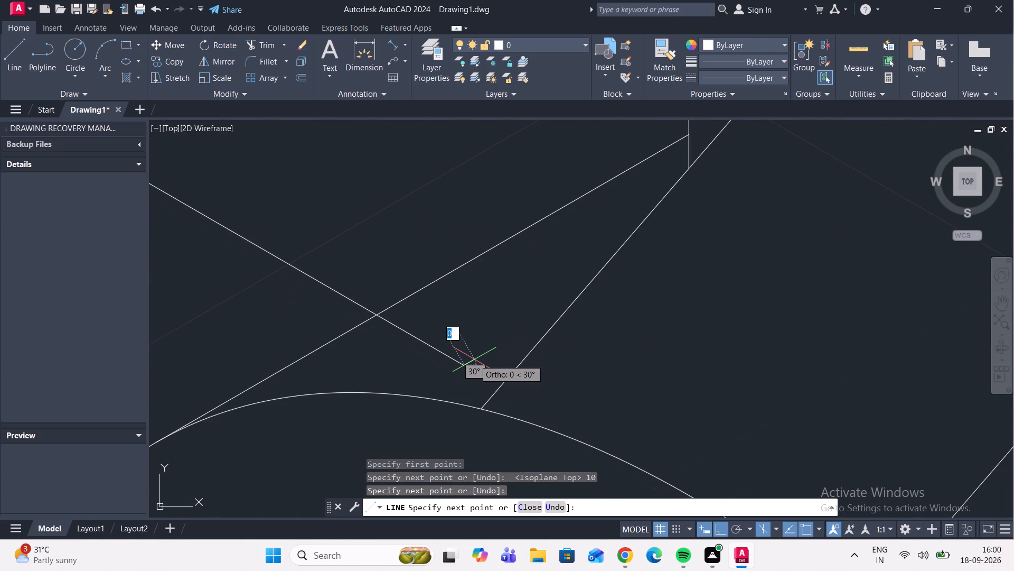
key("Escape")
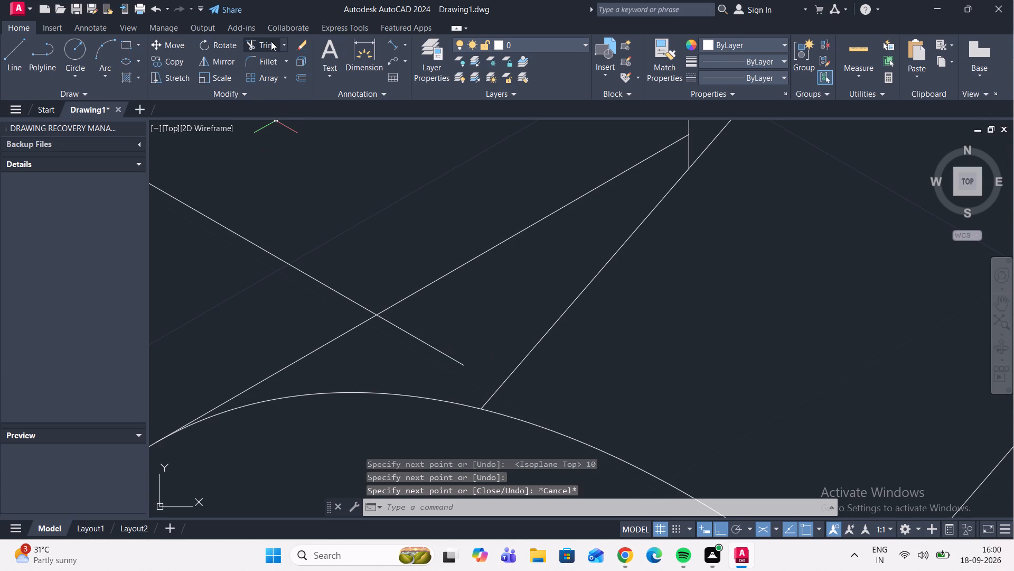
Trim the far arm's rear top edge where it overshoots the cylinder's edge line.
left_click(270, 41)
left_click(425, 343)
scroll(408, 252, "down", 5)
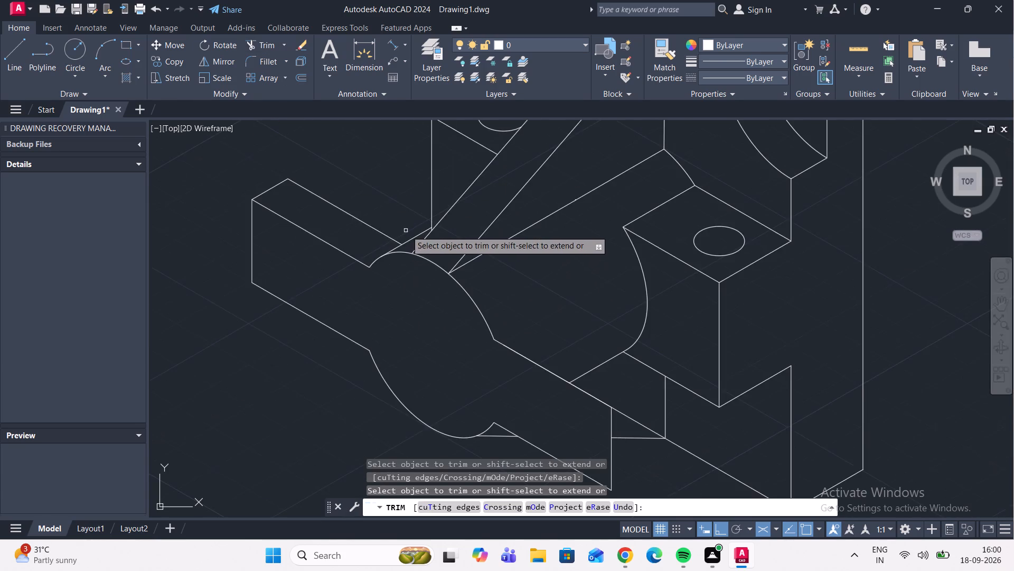
scroll(407, 231, "down", 2)
key("Escape")
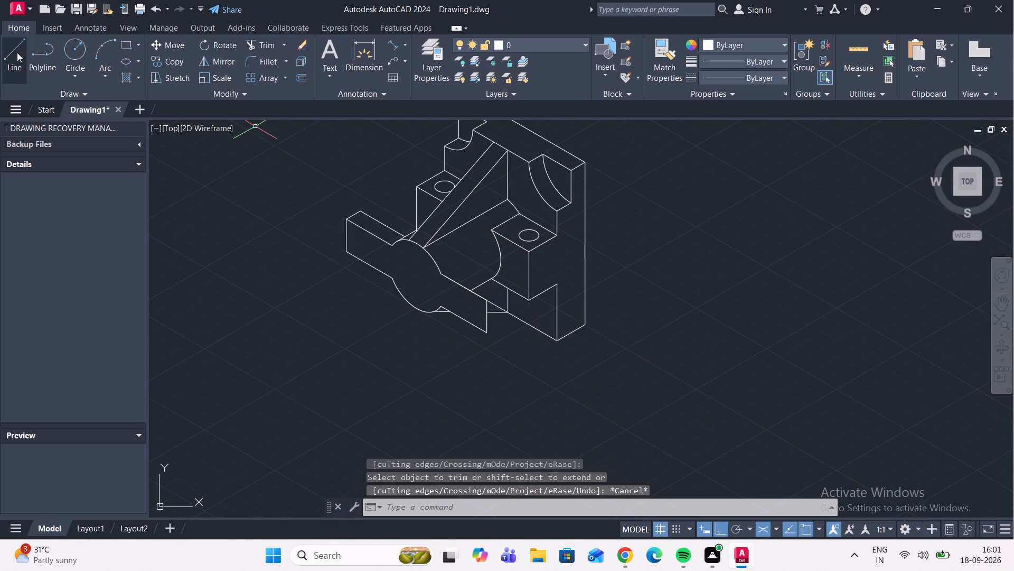
Draw the near arm's 10-long depth edge at 30° from its outer top corner, plus its rear top edge back at 150°.
left_click(18, 53)
scroll(475, 277, "up", 4)
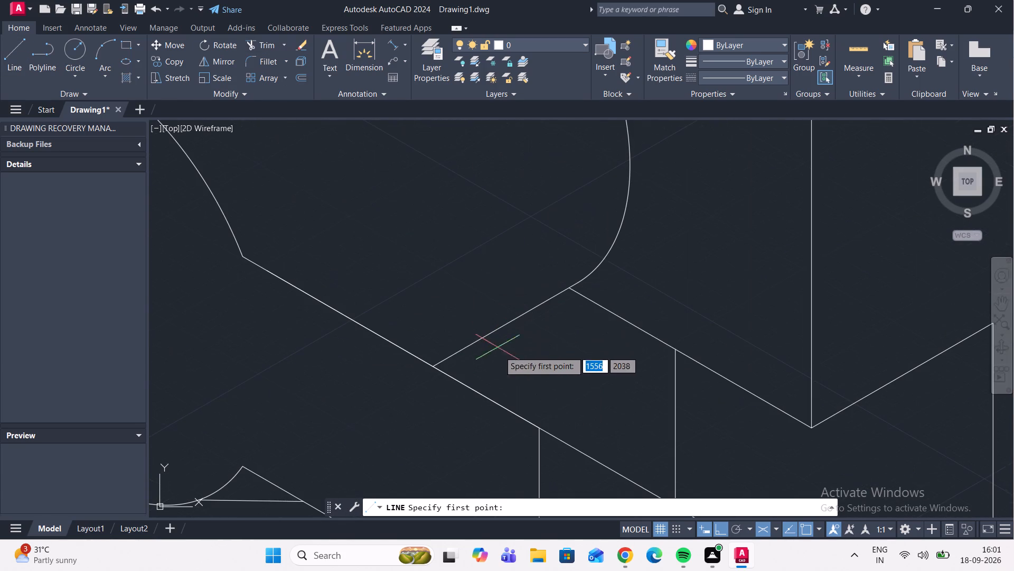
left_click(538, 429)
type("10")
key("Return")
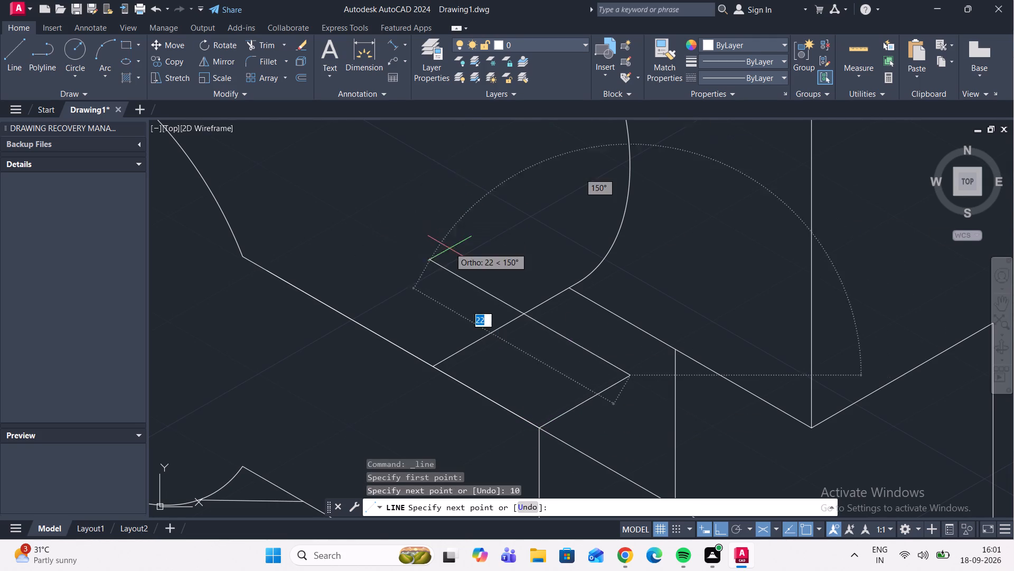
scroll(449, 250, "down", 1)
left_click(388, 202)
key("Escape")
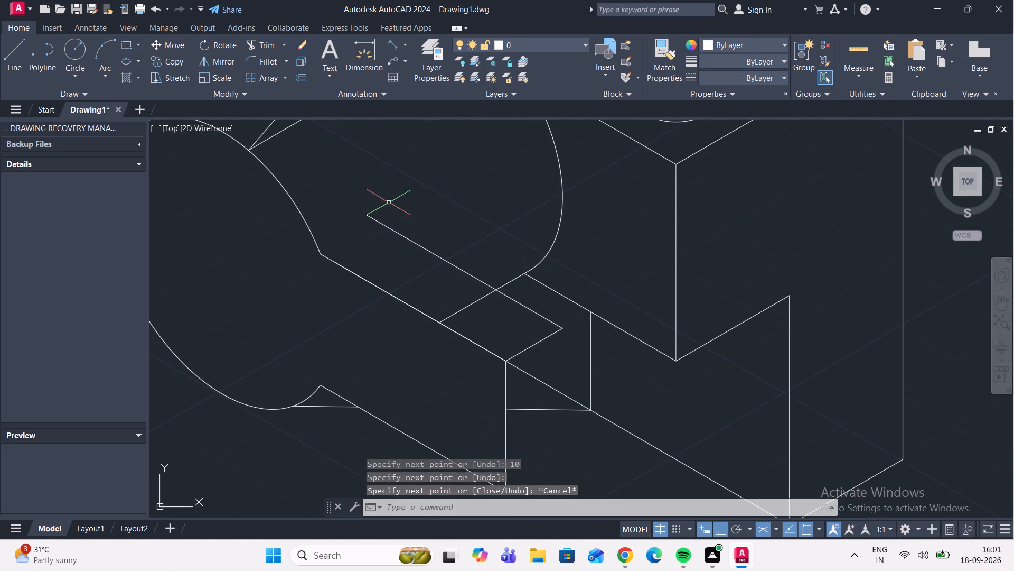
Draw a 30° line from where the near arm's top edge meets the ellipse, crossing the arm's rear top edge.
left_click(16, 63)
scroll(342, 265, "up", 2)
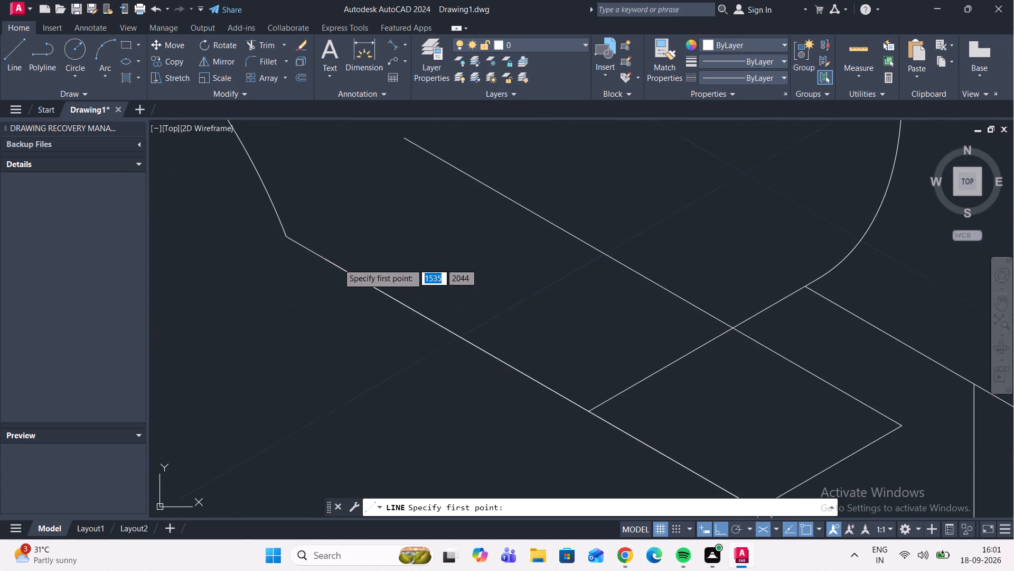
left_click(287, 236)
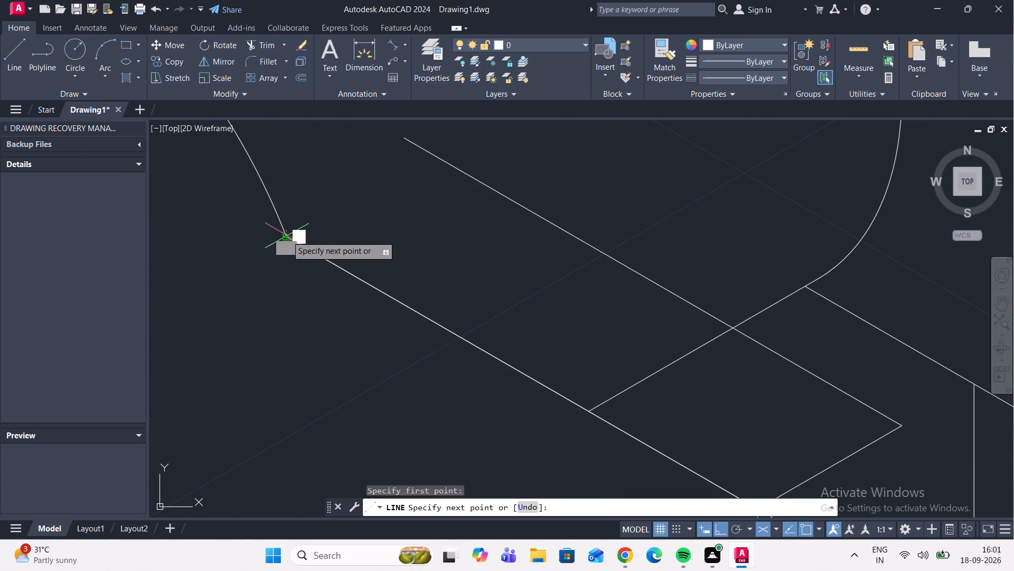
left_click(541, 167)
key("Escape")
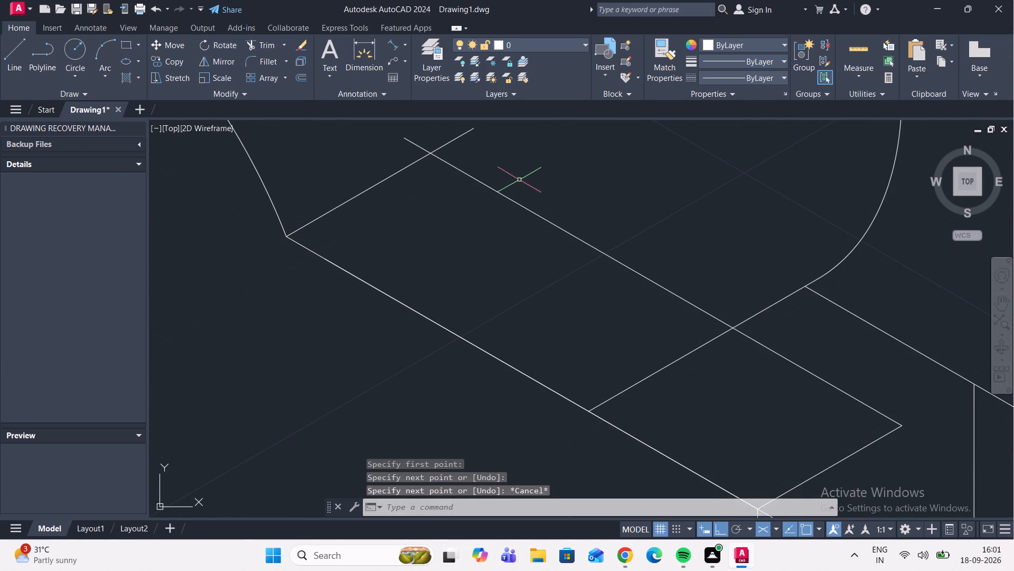
Trim both overshooting ends at the near arm's inner rear corner and the line crossing the arm's top face.
scroll(517, 195, "down", 3)
middle_click_drag(516, 197, 516, 251)
scroll(506, 228, "down", 2)
middle_click_drag(502, 214, 500, 245)
scroll(488, 222, "up", 2)
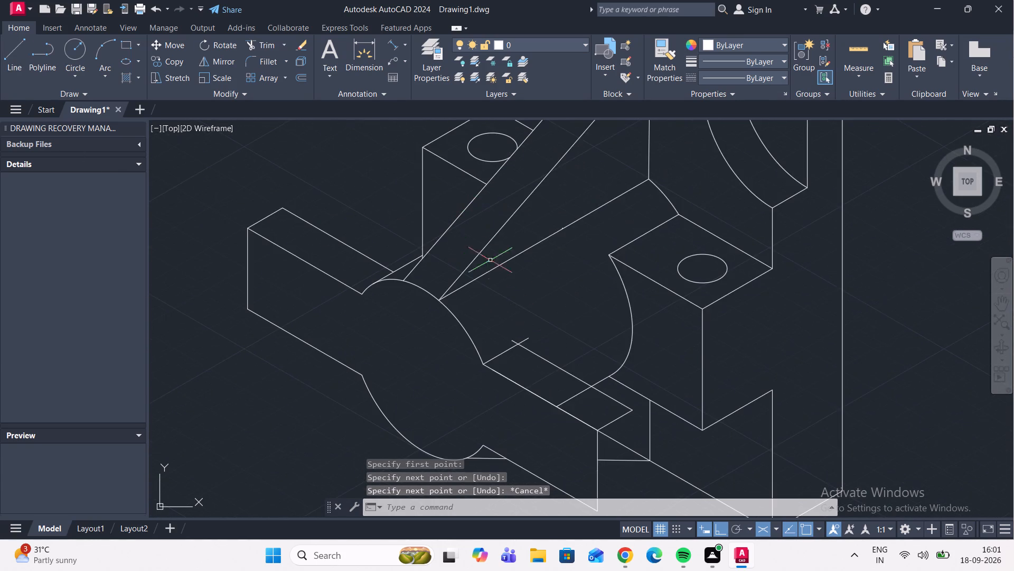
scroll(524, 312, "up", 1)
left_click(263, 43)
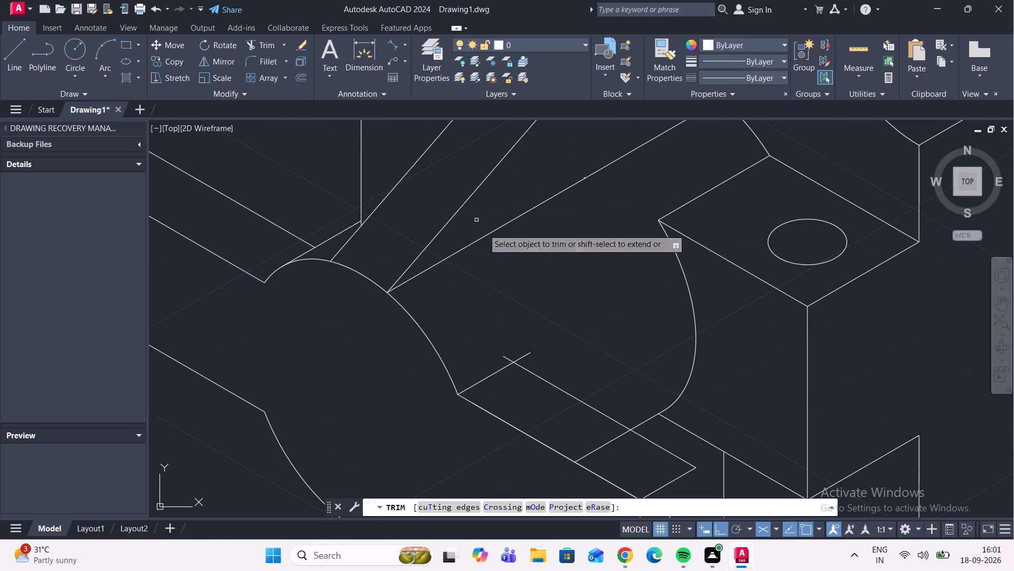
left_click(523, 356)
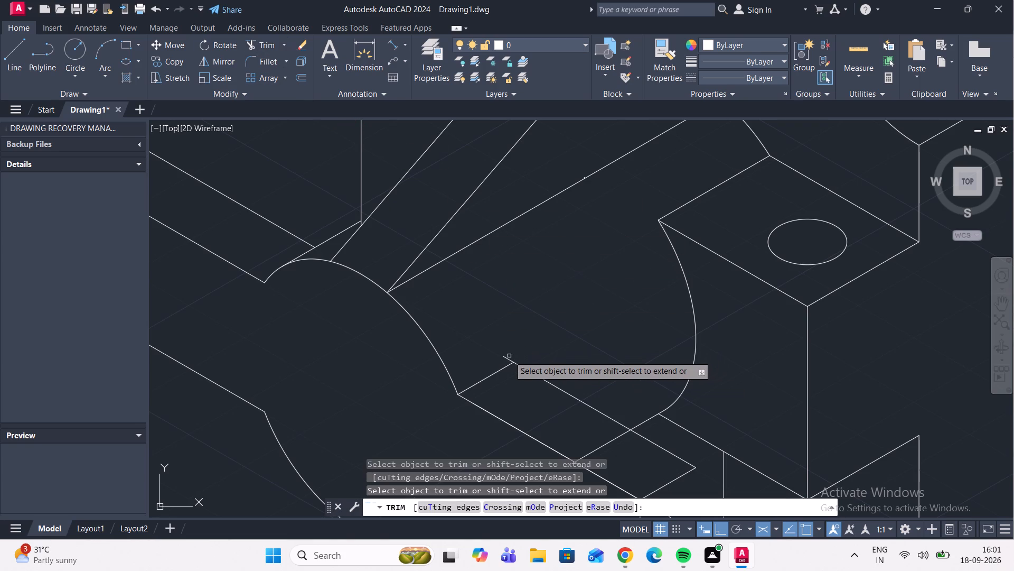
left_click(509, 357)
scroll(596, 287, "down", 2)
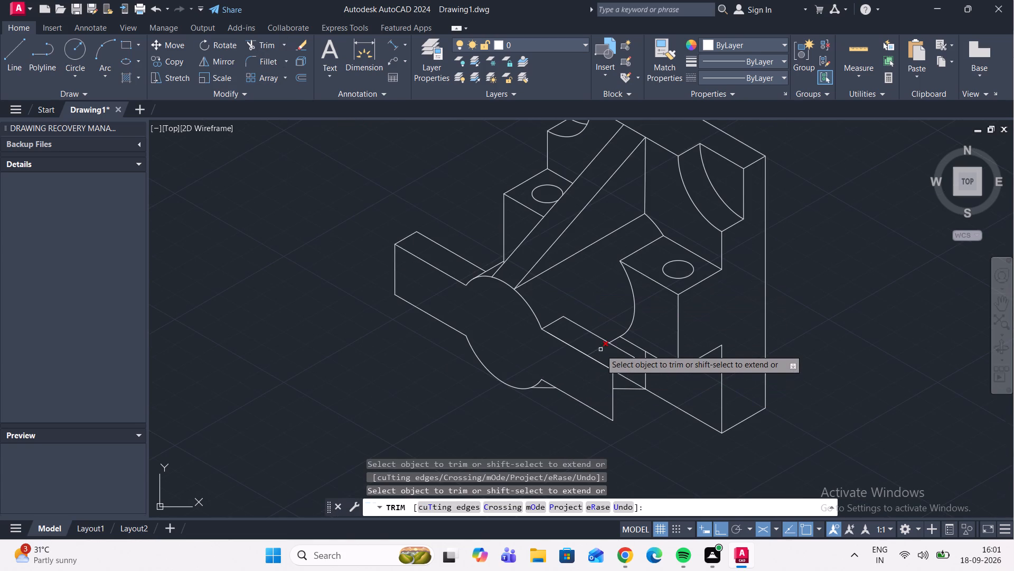
left_click(594, 349)
Close the near arm's end face with a 20-long vertical line down from its rear top corner and a line to the front bottom corner.
middle_click_drag(607, 294, 606, 294)
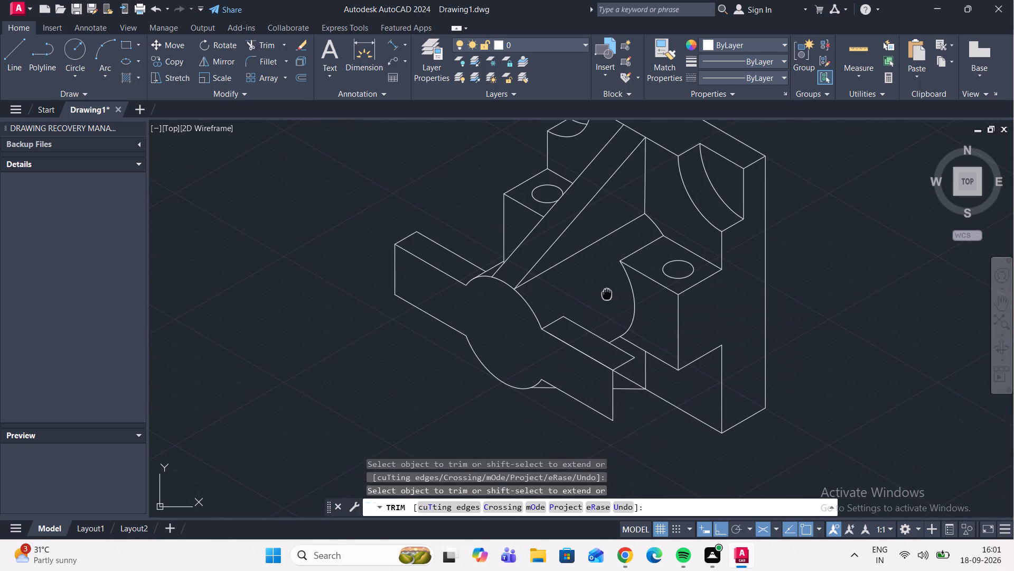
middle_click_drag(606, 294, 533, 232)
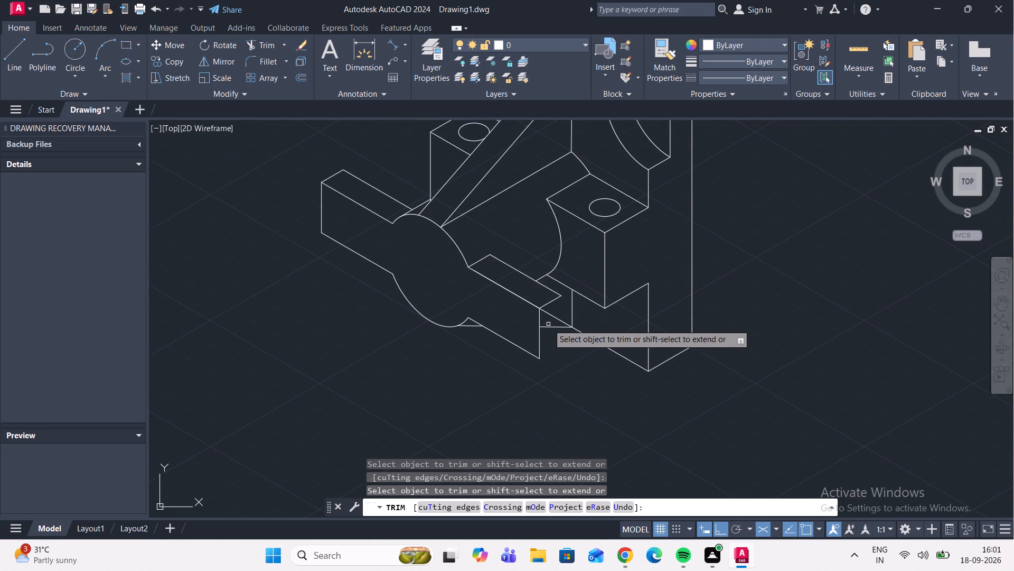
scroll(548, 324, "up", 1)
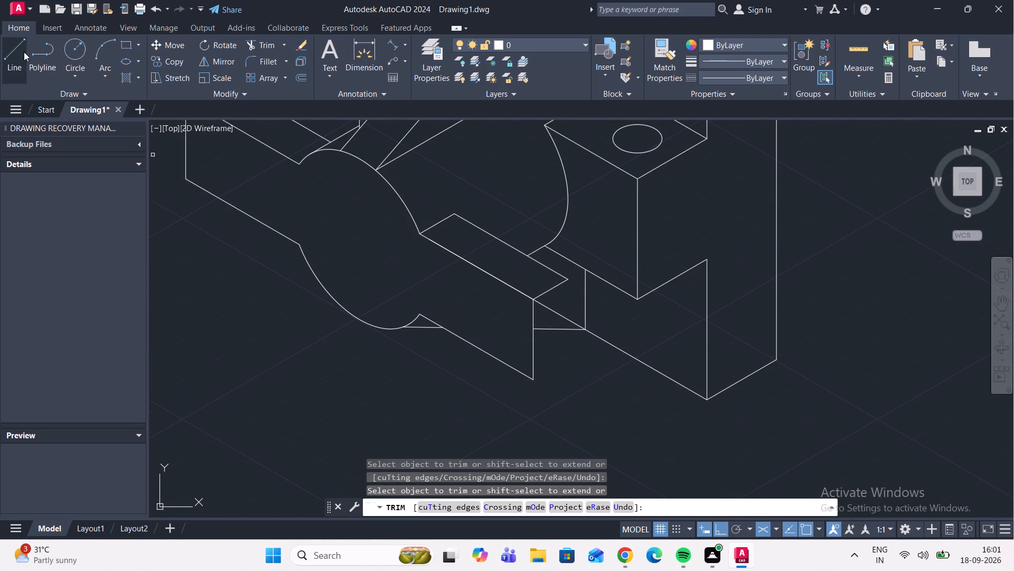
left_click(23, 52)
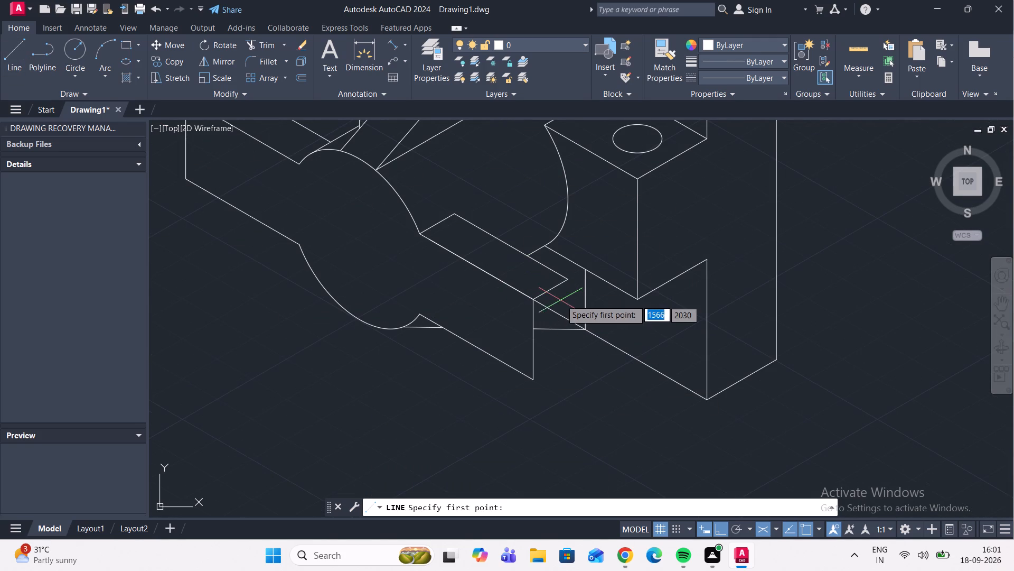
left_click(566, 279)
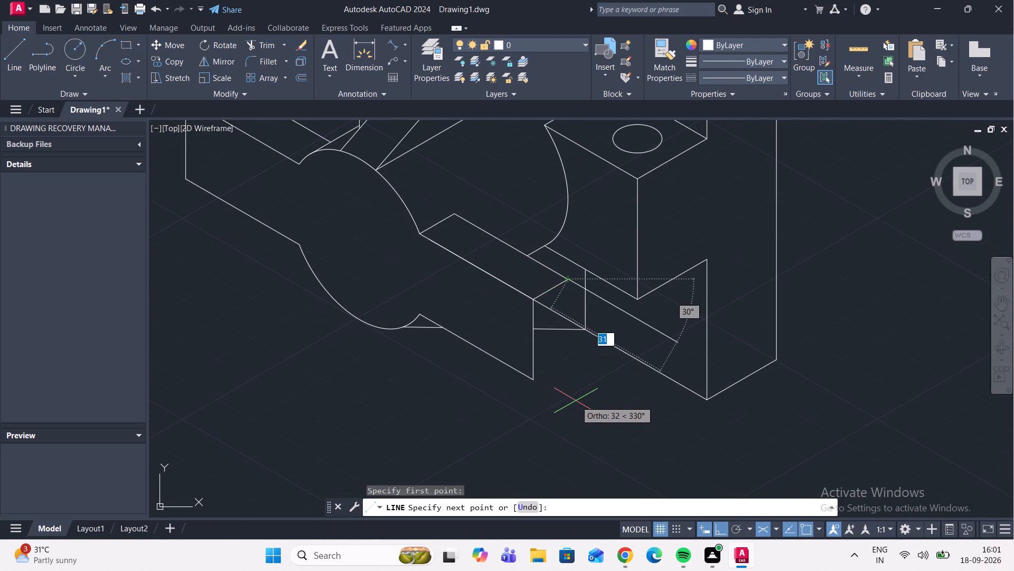
key("F5")
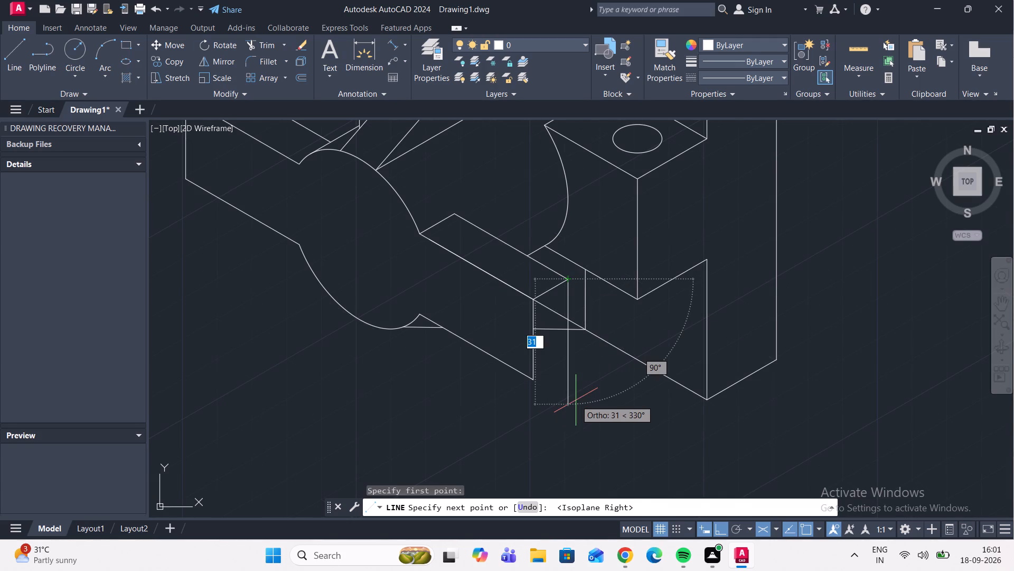
type("20")
key("Return")
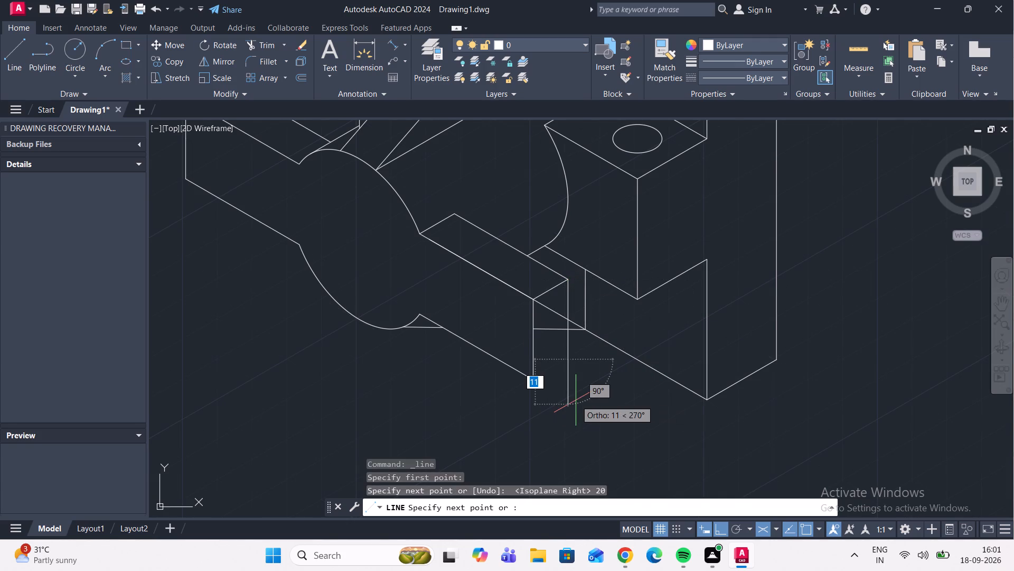
left_click(533, 381)
key("Escape")
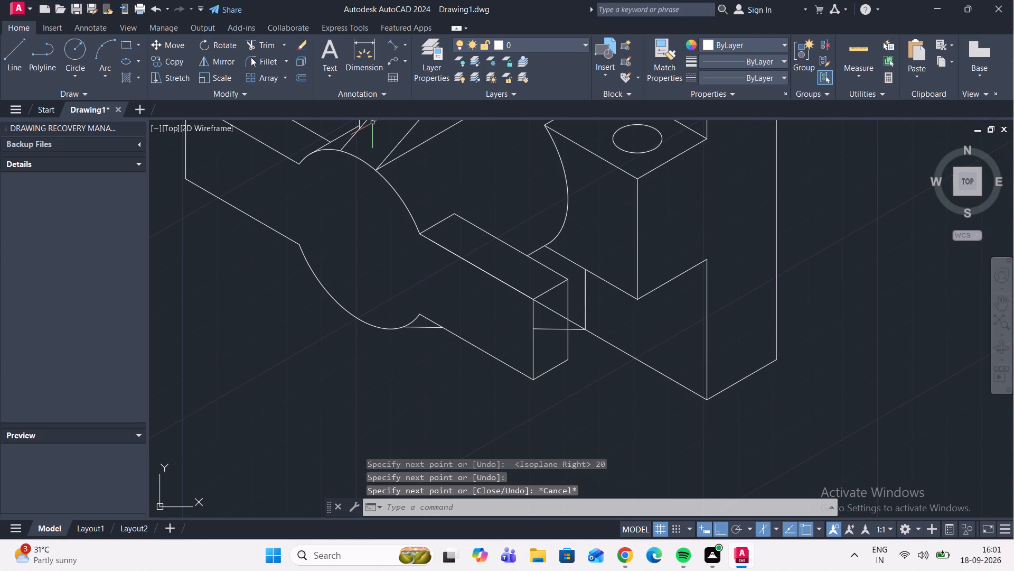
Trim the horizontal line inside the near arm's end face and the base's sloping lower edge inside and just behind that face.
left_click(262, 49)
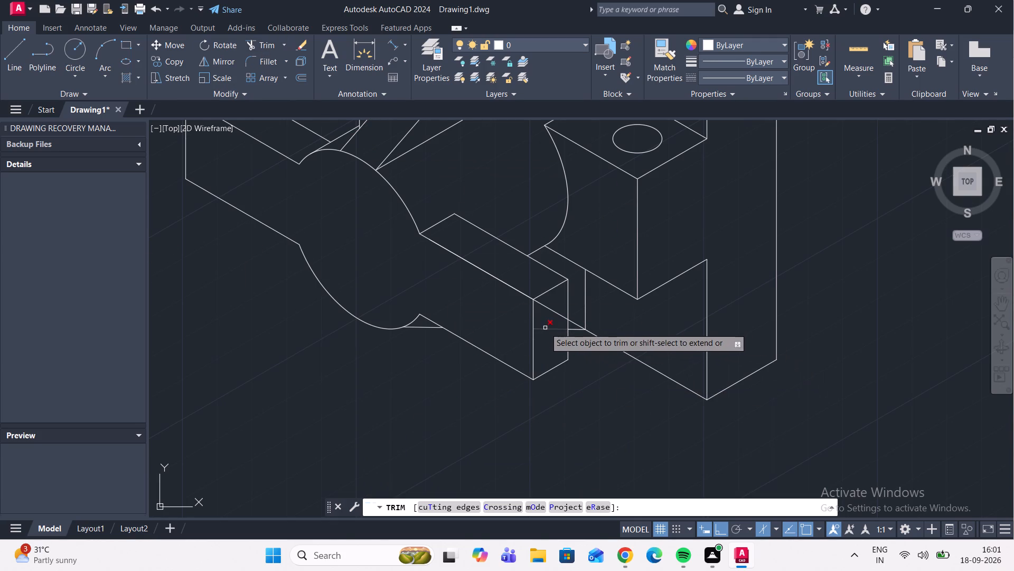
left_click(549, 328)
scroll(608, 320, "down", 2)
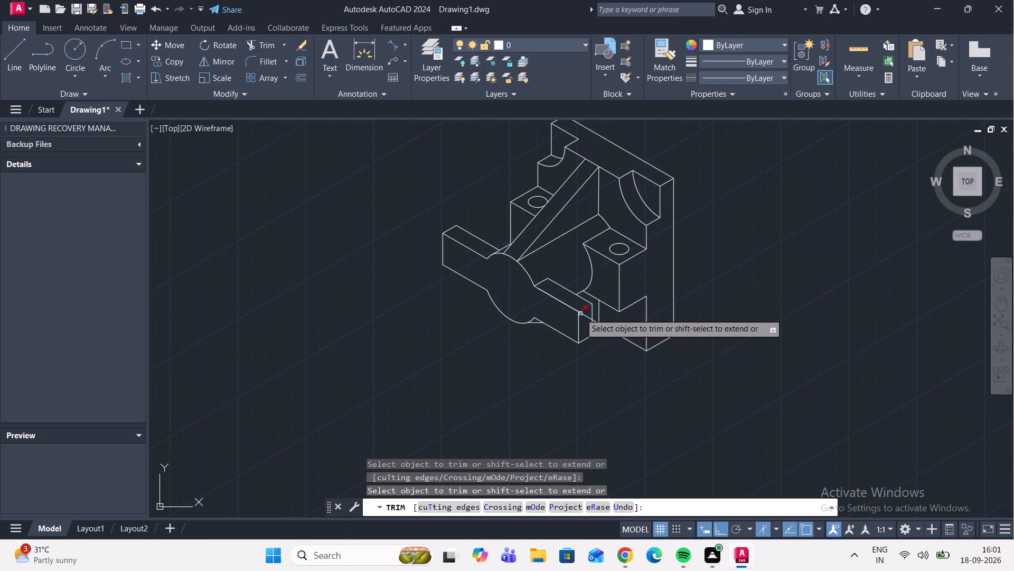
scroll(593, 327, "up", 1)
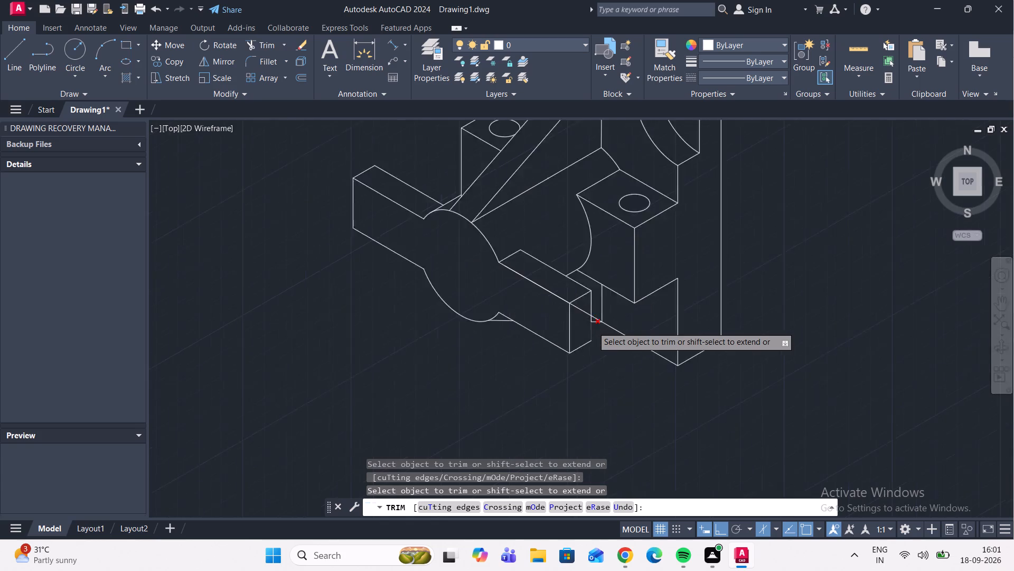
scroll(593, 327, "up", 2)
left_click(599, 307)
left_click(564, 288)
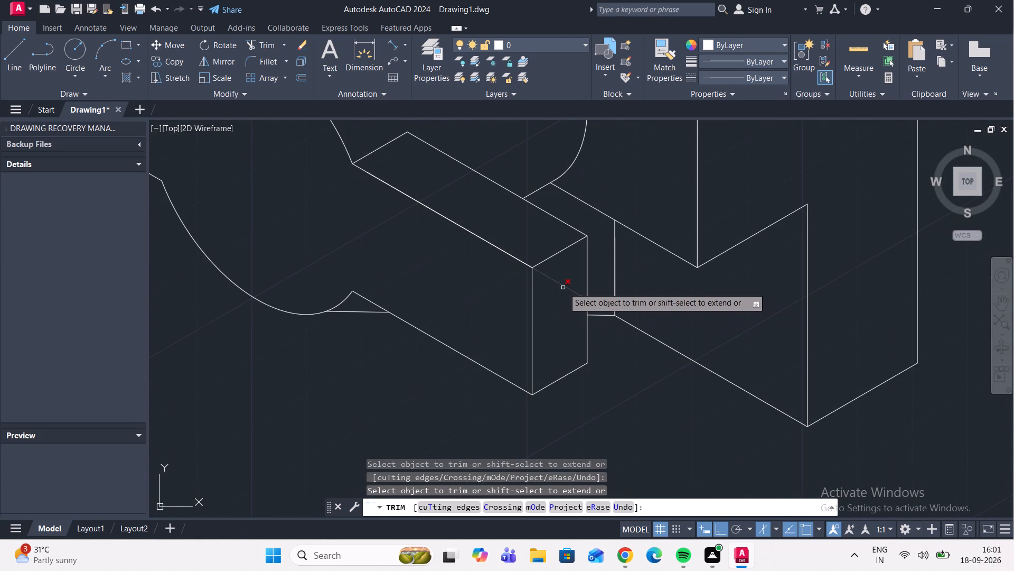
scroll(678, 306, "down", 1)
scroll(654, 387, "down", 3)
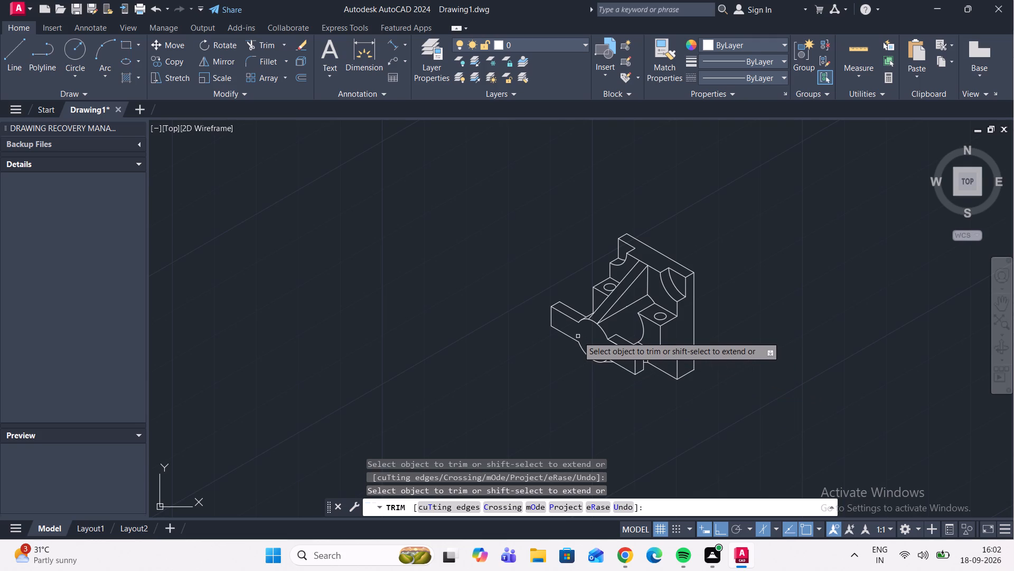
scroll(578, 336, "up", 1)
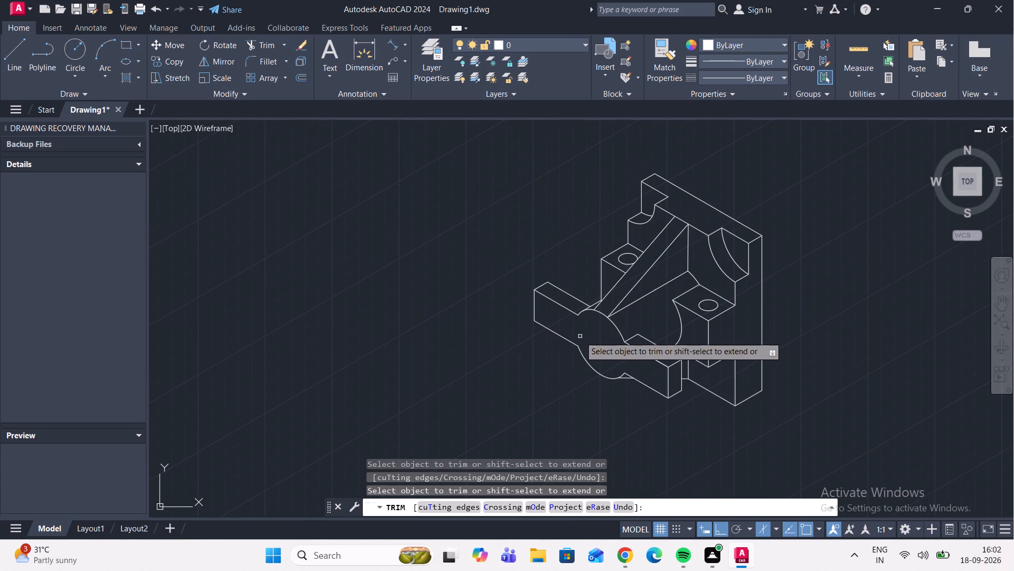
Draw a left-isoplane isocircle of radius 10 at the centre of the front ellipse between the two arms.
middle_click_drag(598, 340, 545, 377)
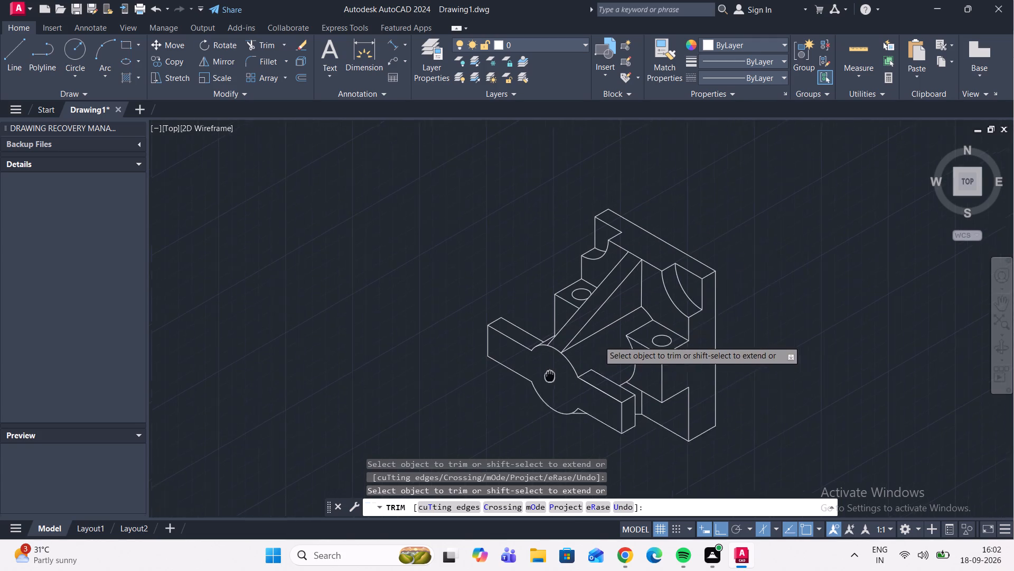
middle_click_drag(545, 377, 533, 377)
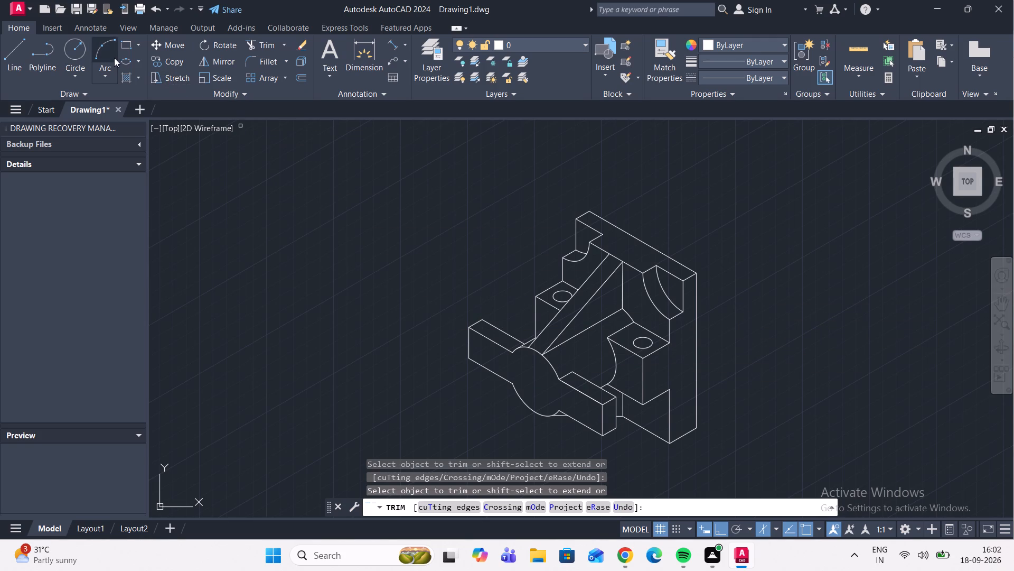
left_click(127, 63)
left_click(676, 508)
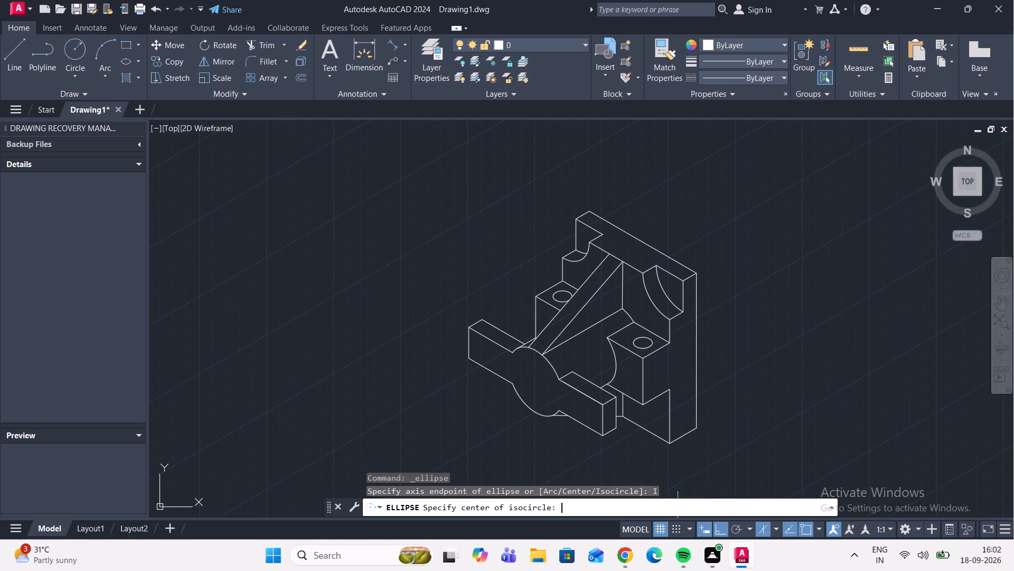
left_click(536, 384)
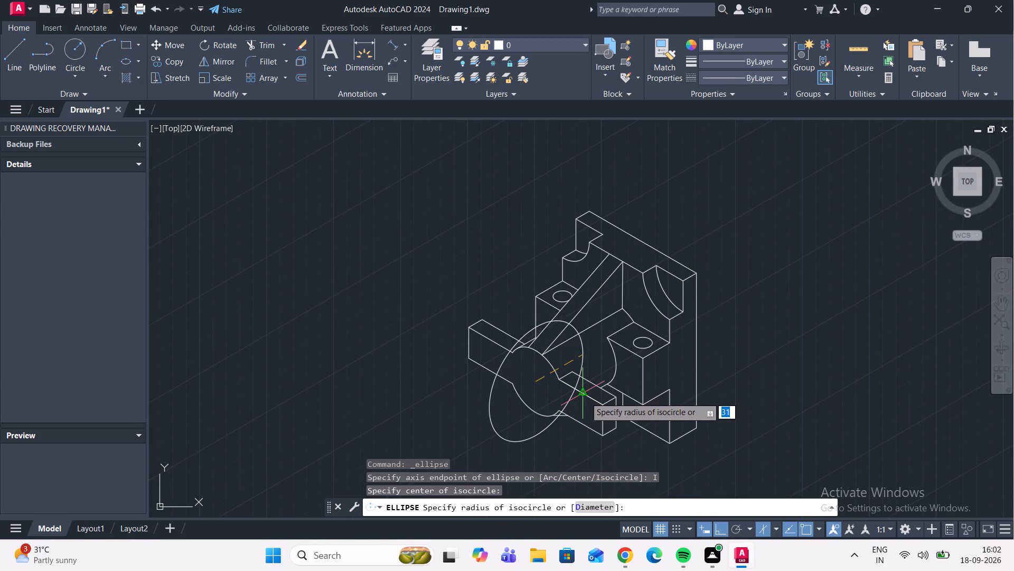
key("F5")
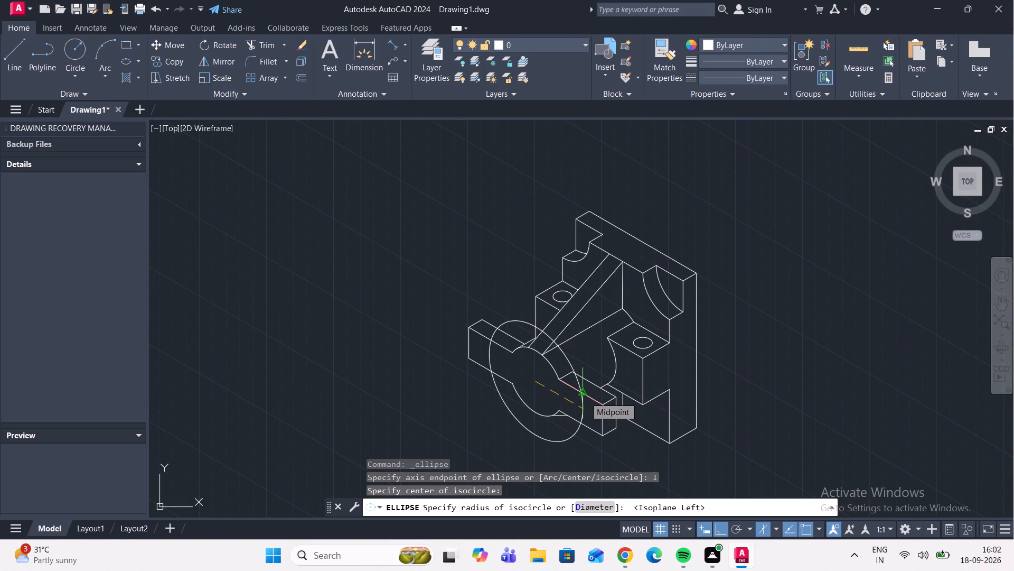
type("10")
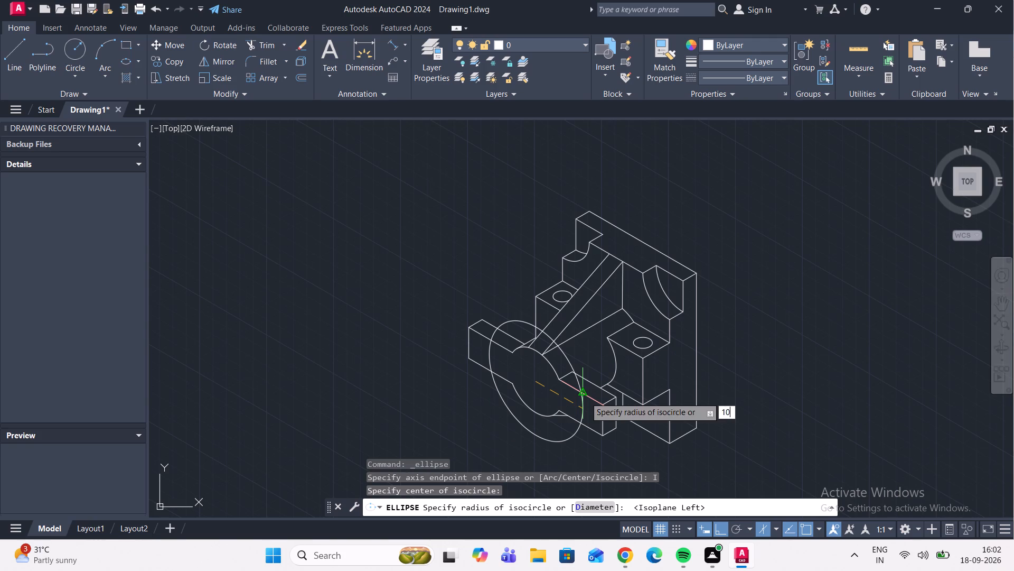
key("Return")
Draw a 50-long line at 30° across the back plate's top, from the midpoint of the rib's top edge.
middle_click_drag(710, 372, 710, 371)
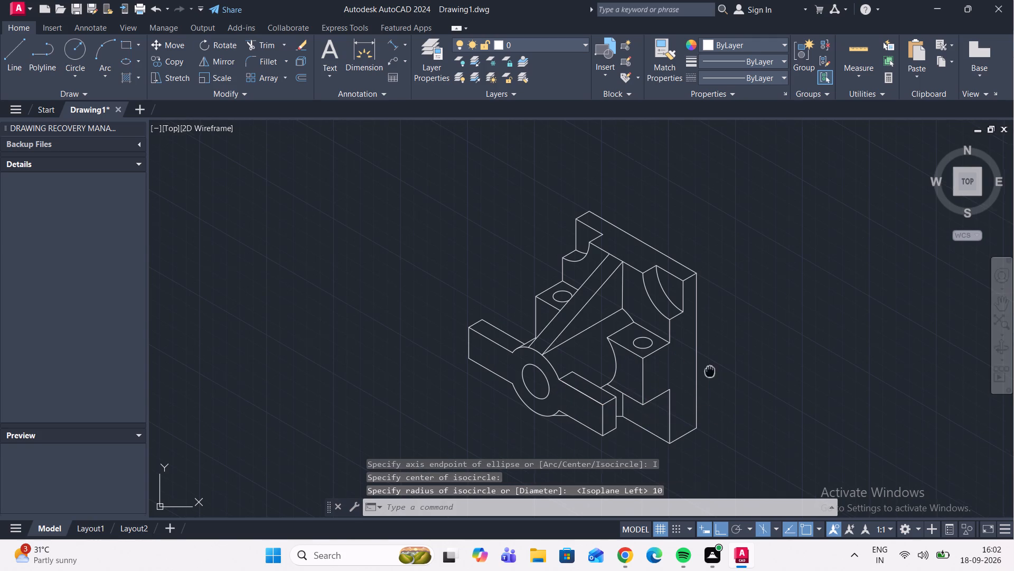
middle_click_drag(710, 371, 787, 310)
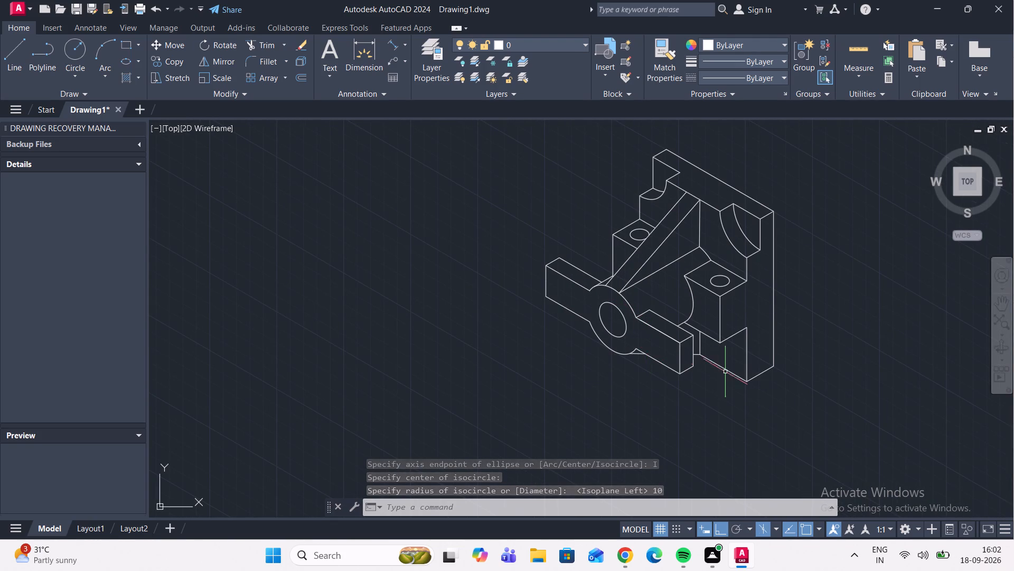
middle_click_drag(780, 352, 699, 386)
scroll(649, 348, "up", 1)
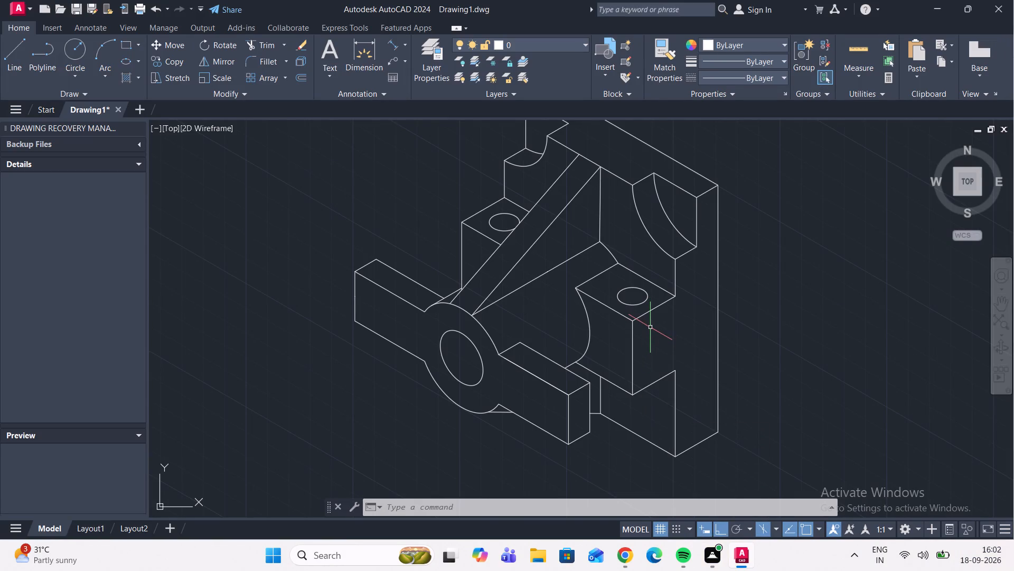
middle_click_drag(747, 345, 684, 392)
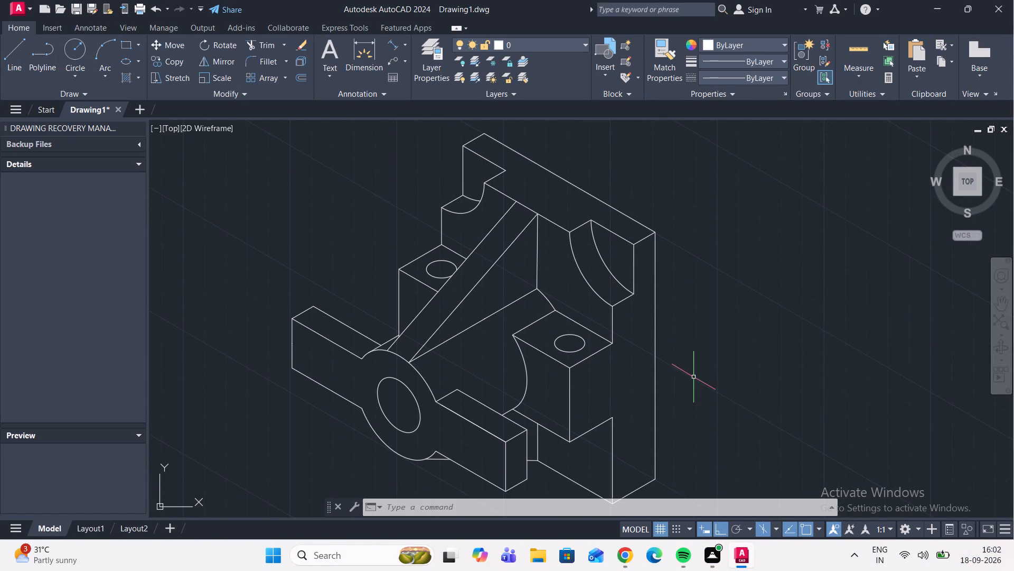
middle_click_drag(705, 360, 648, 390)
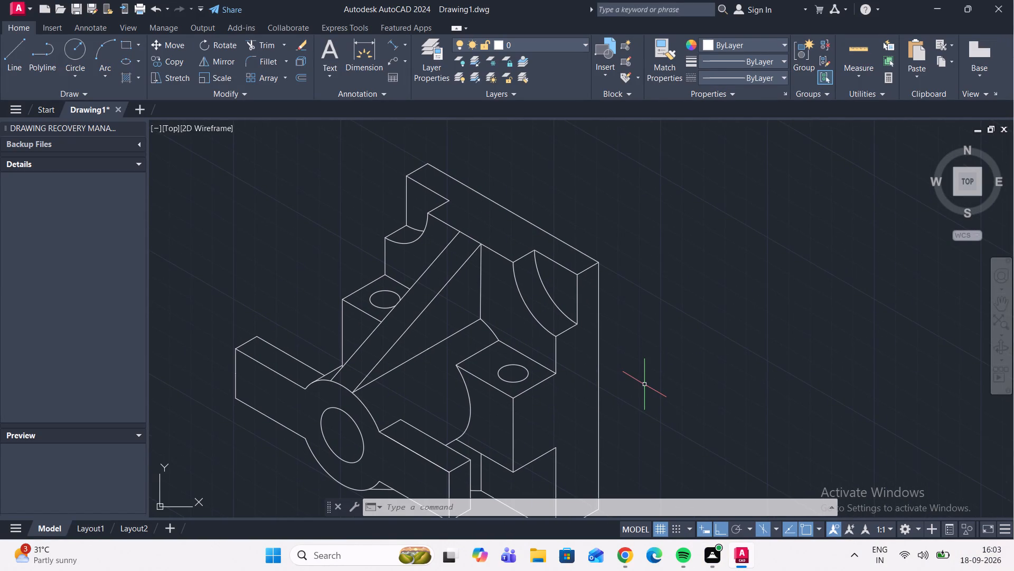
middle_click_drag(662, 403, 668, 430)
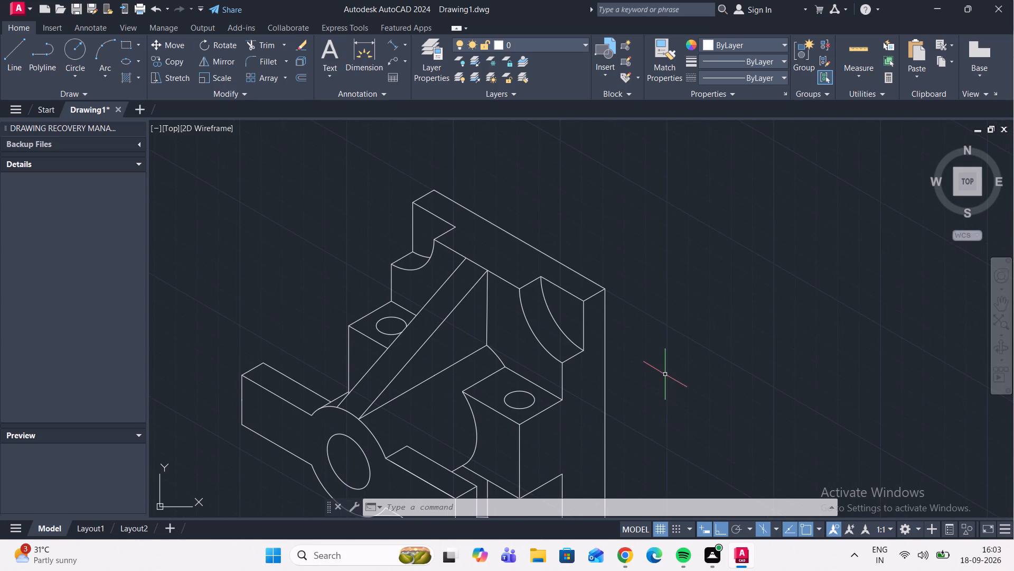
middle_click_drag(674, 406, 677, 412)
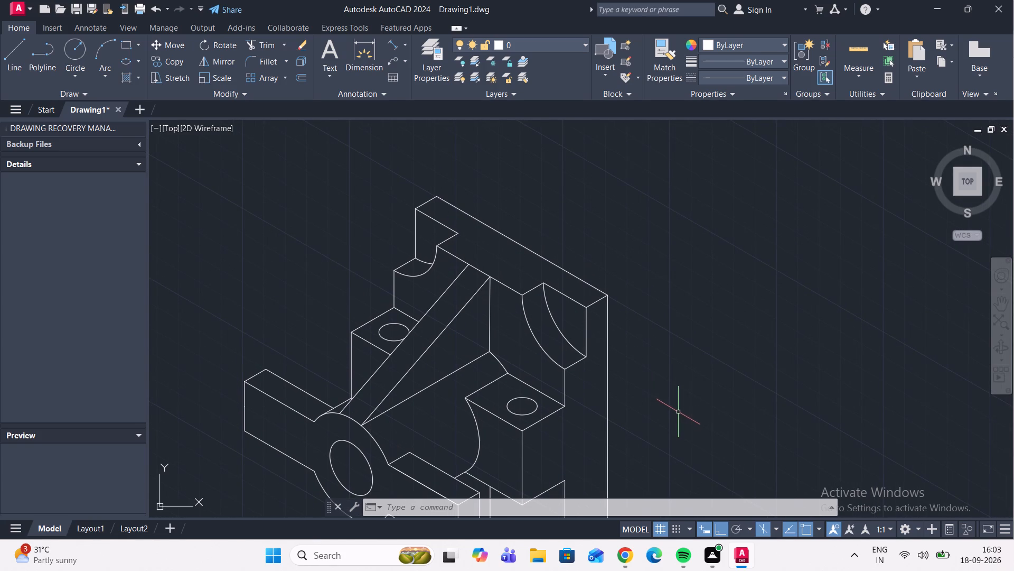
left_click(17, 62)
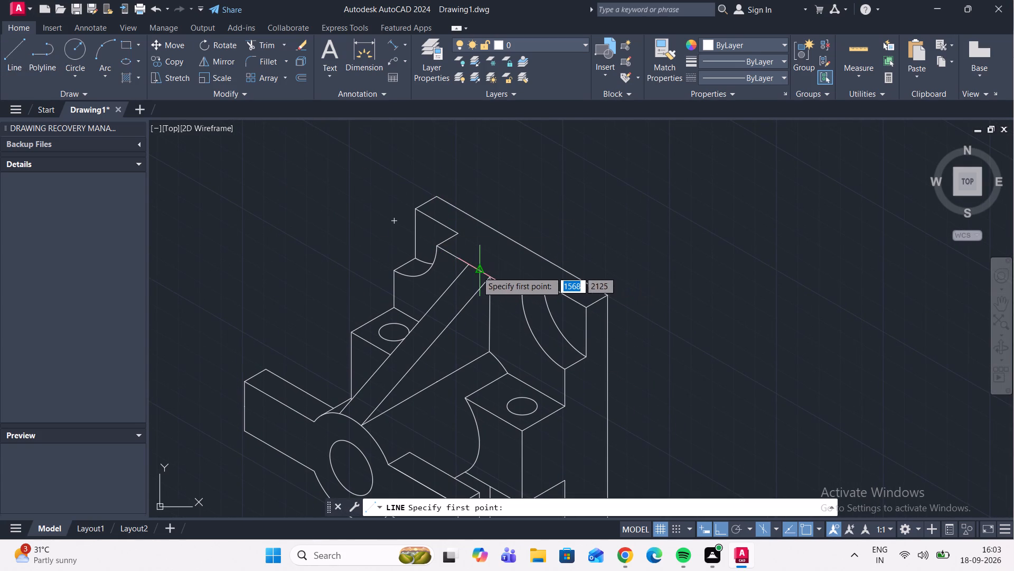
left_click(477, 271)
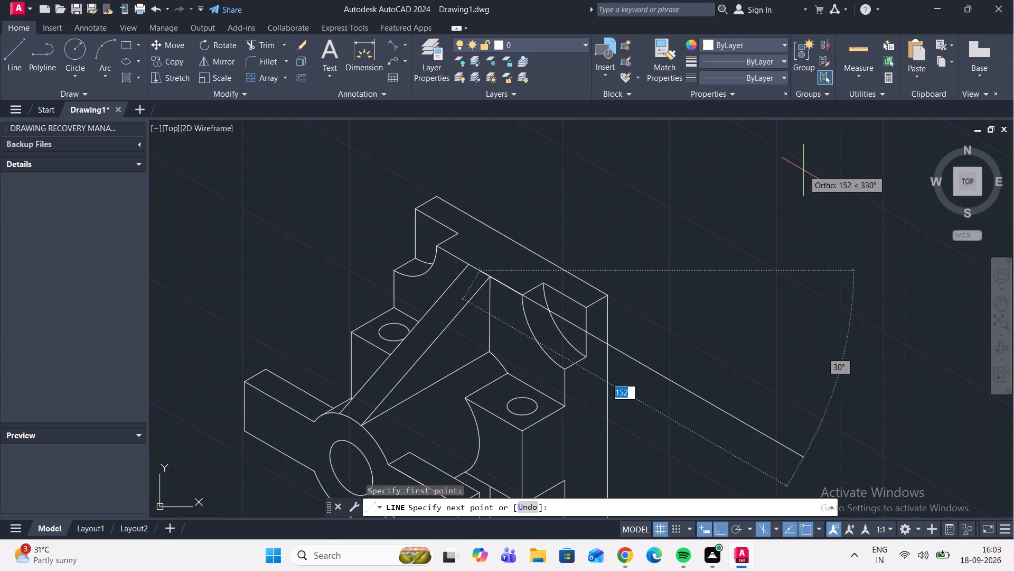
key("F5")
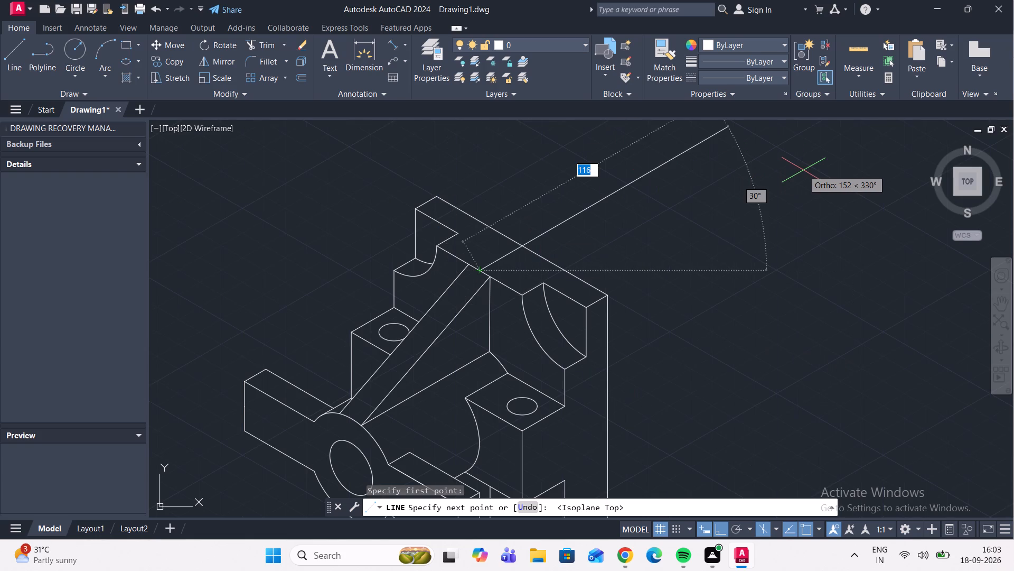
type("50")
key("Return")
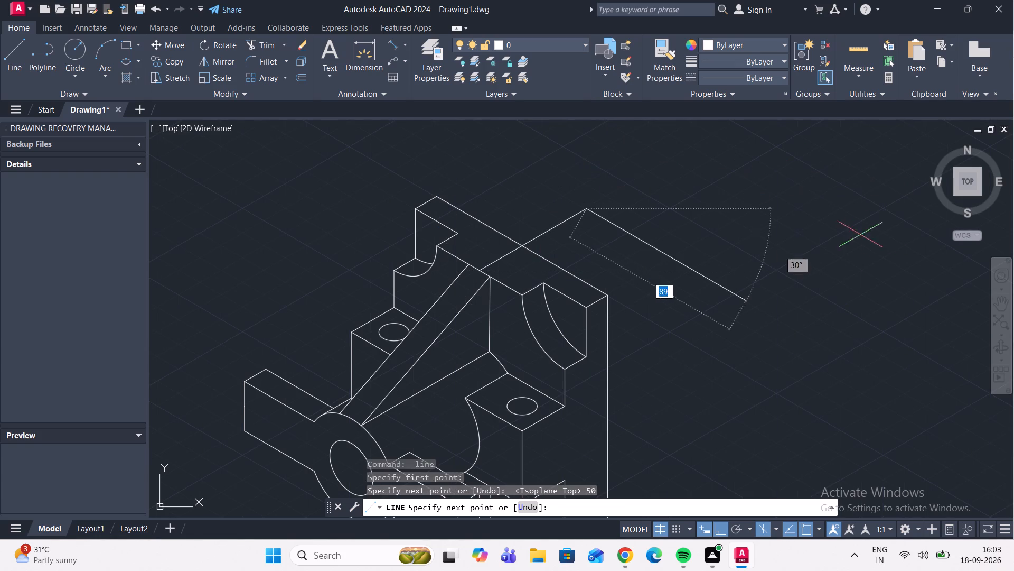
key("Escape")
scroll(701, 215, "down", 2)
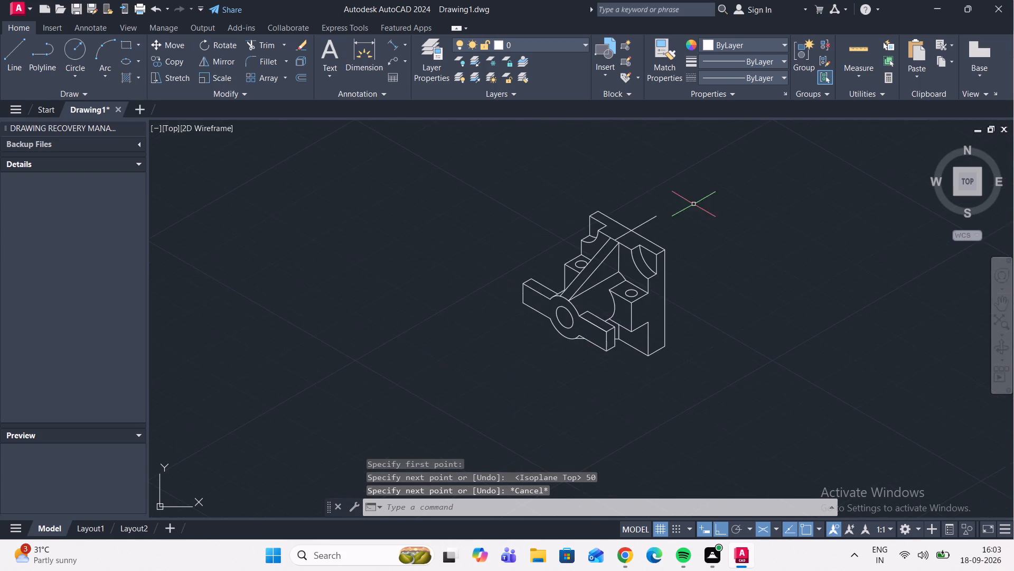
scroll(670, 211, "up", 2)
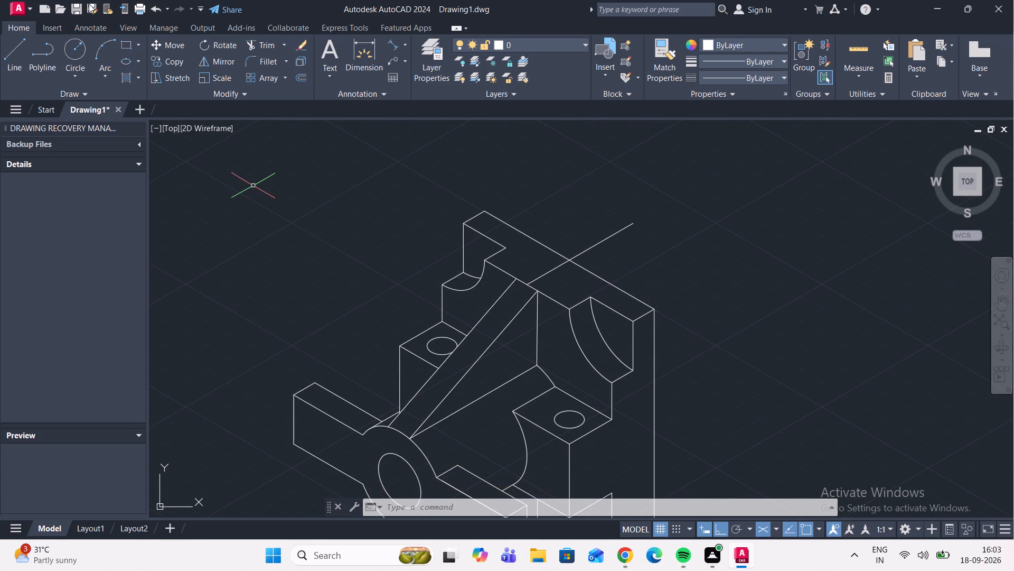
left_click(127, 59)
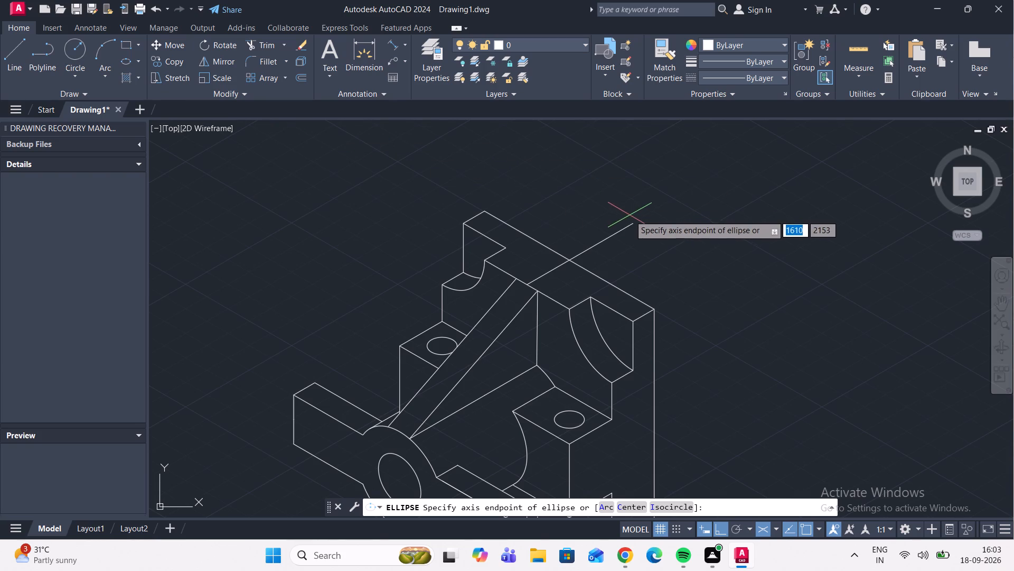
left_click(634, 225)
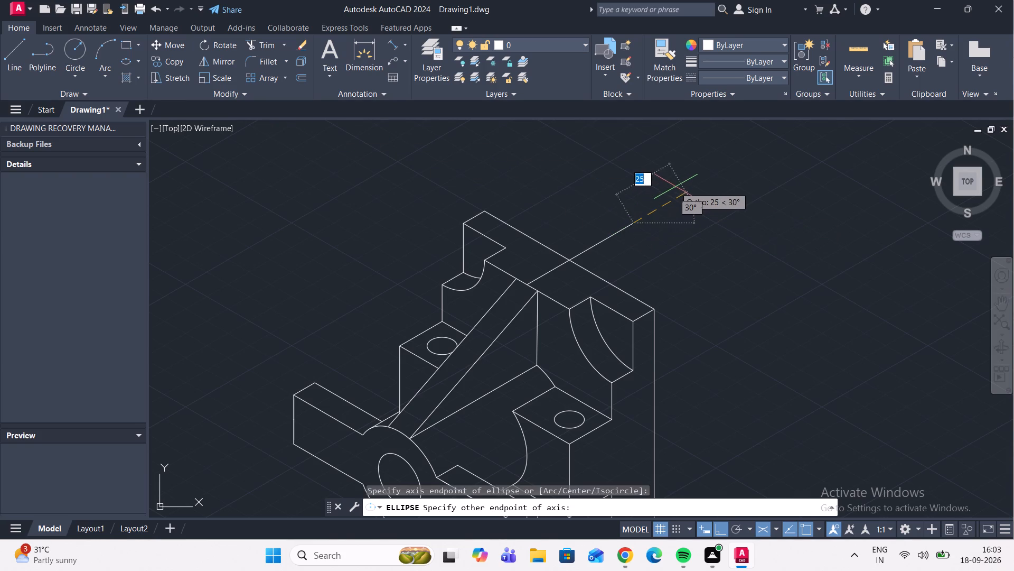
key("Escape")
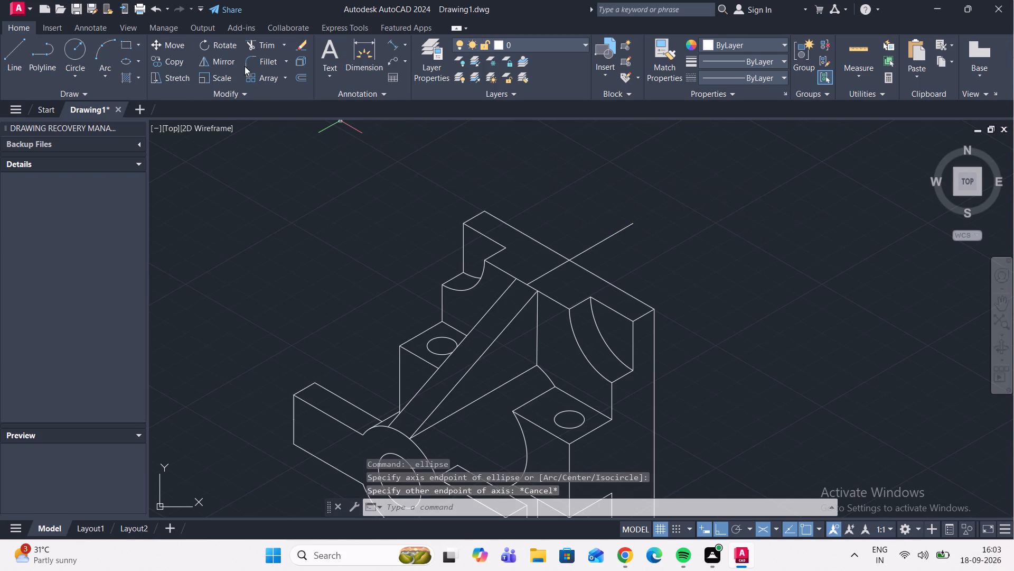
Draw a top-isoplane isocircle of radius 10 centred on the far end of the 50-long line.
left_click(127, 60)
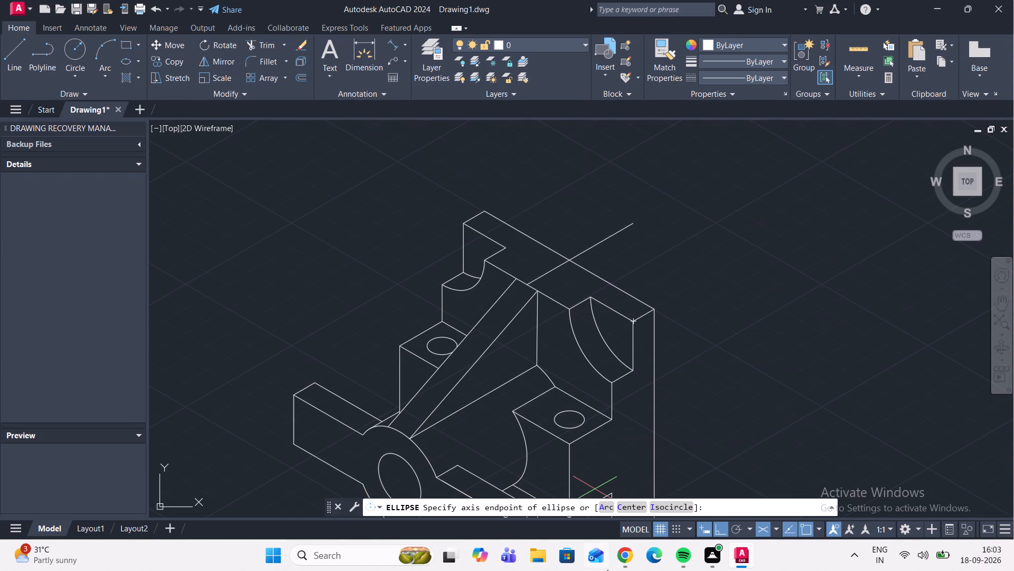
left_click(676, 505)
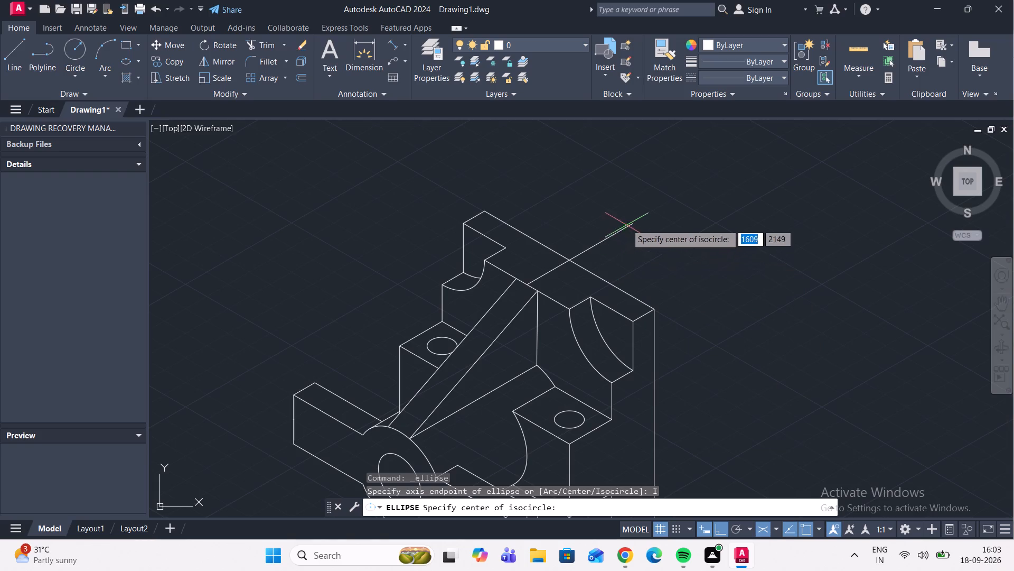
scroll(633, 226, "up", 3)
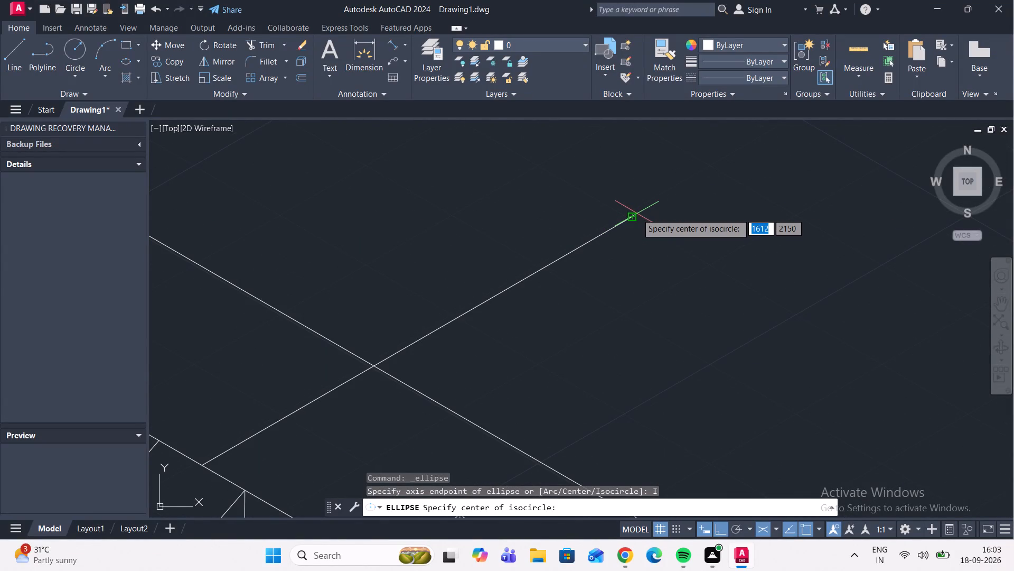
left_click(632, 218)
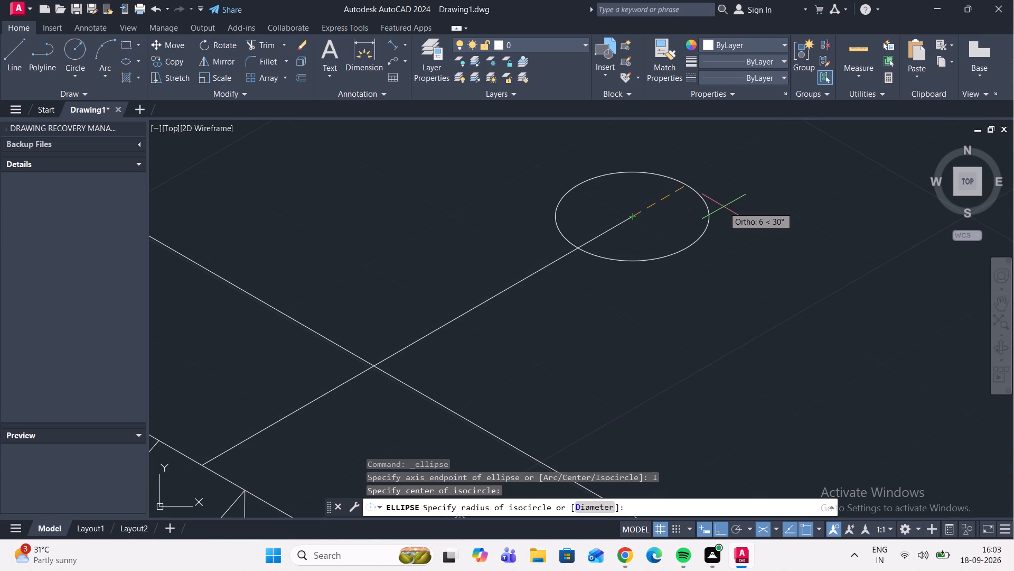
type("10")
key("Return")
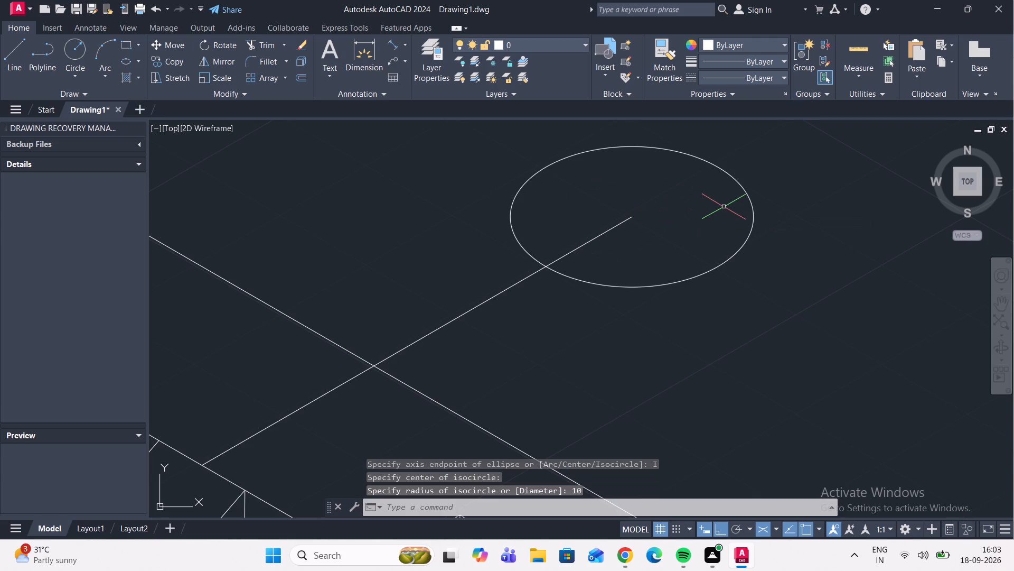
Draw a concentric isocircle of radius 15 around the radius 10 isocircle at the line's far end.
left_click(130, 63)
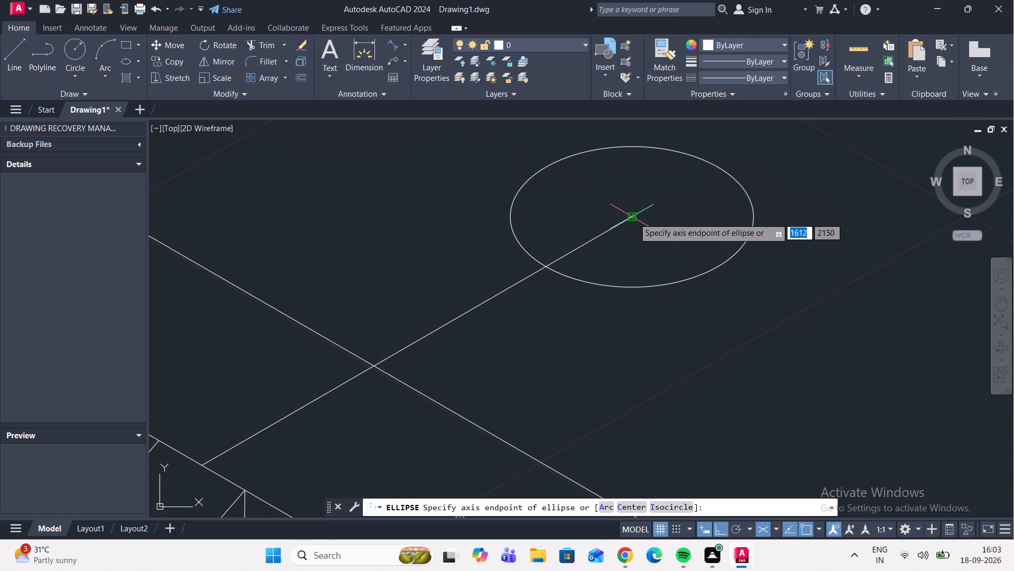
left_click(669, 508)
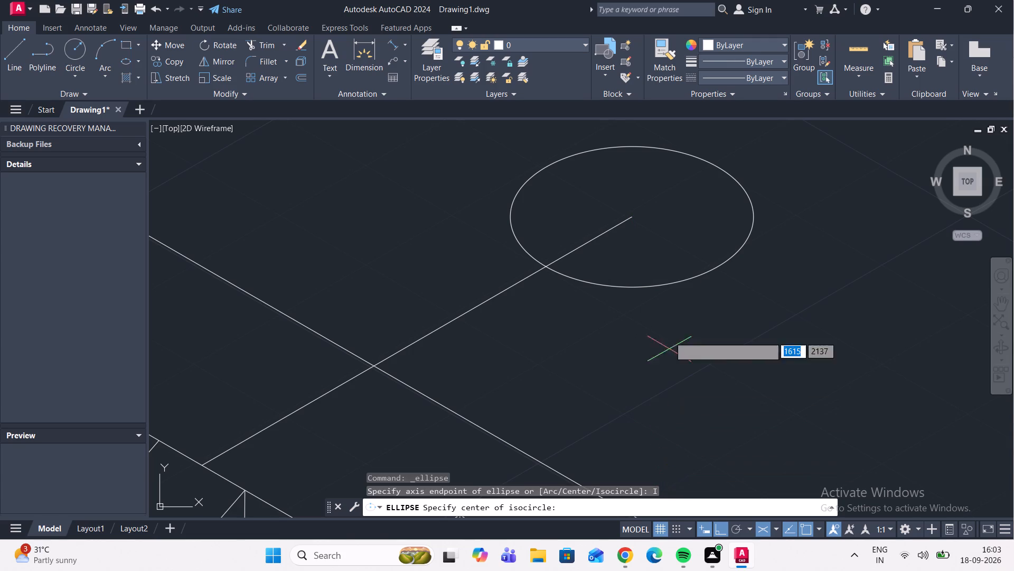
left_click(632, 218)
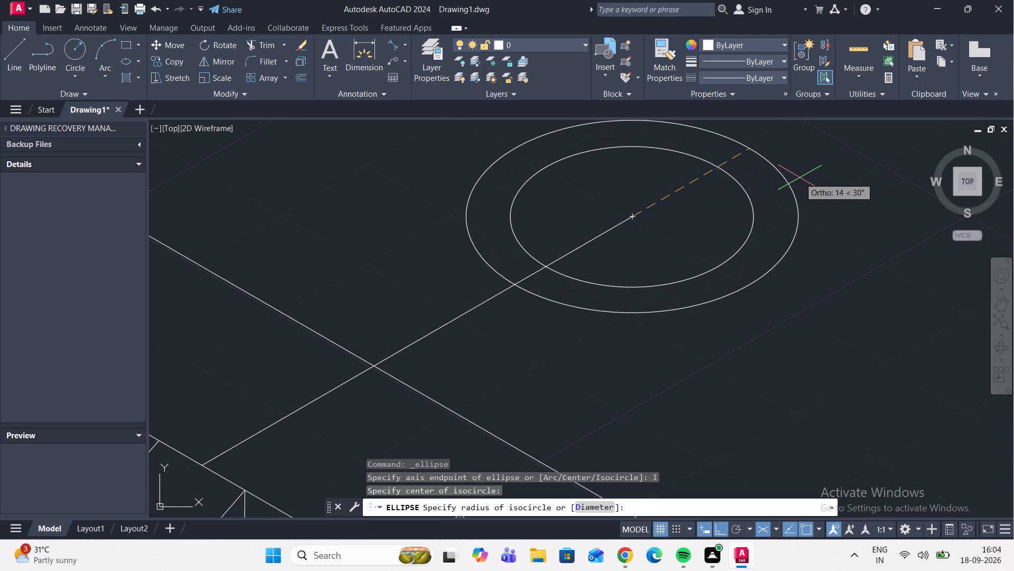
type("15")
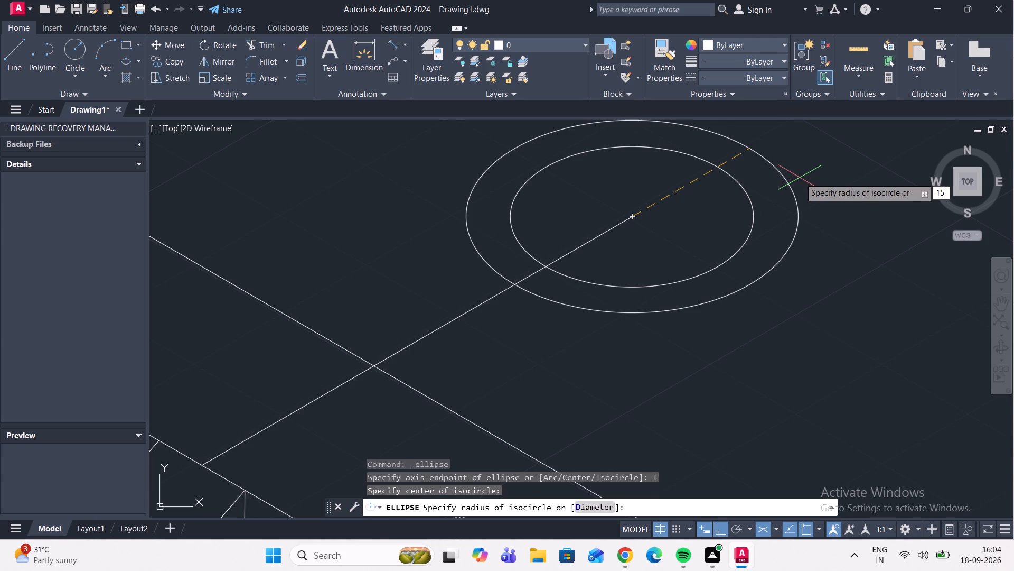
key("Return")
Copy the radius 15 isocircle 10 units straight down from its centre to form the boss's lower edge.
scroll(796, 180, "down", 3)
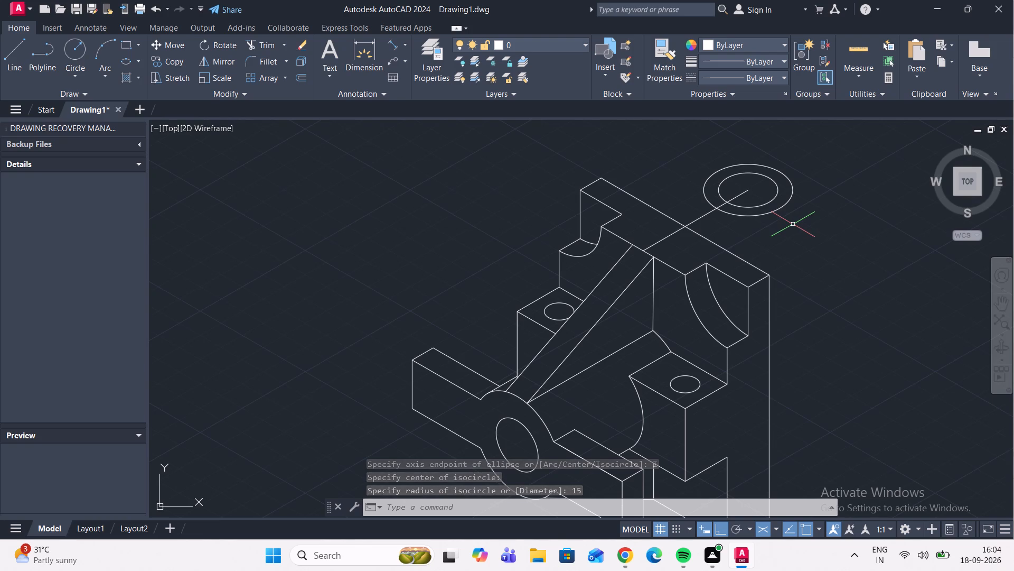
scroll(755, 206, "up", 2)
left_click(790, 240)
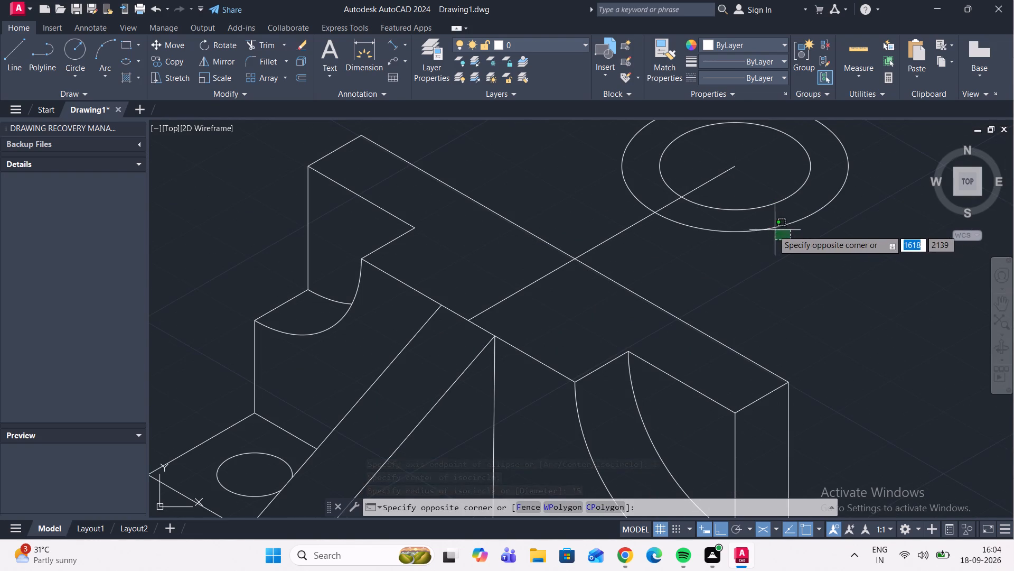
left_click(760, 225)
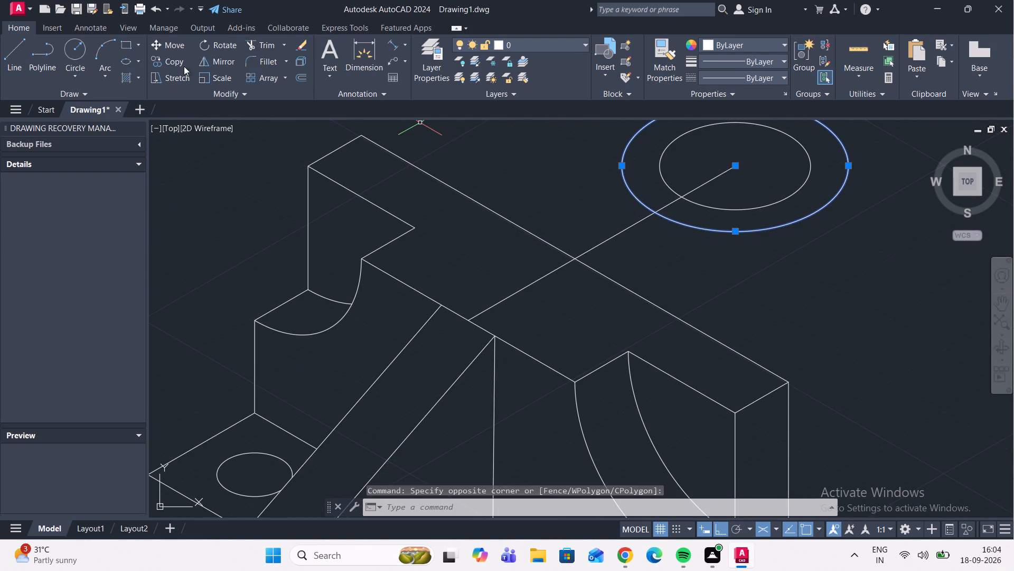
left_click(174, 59)
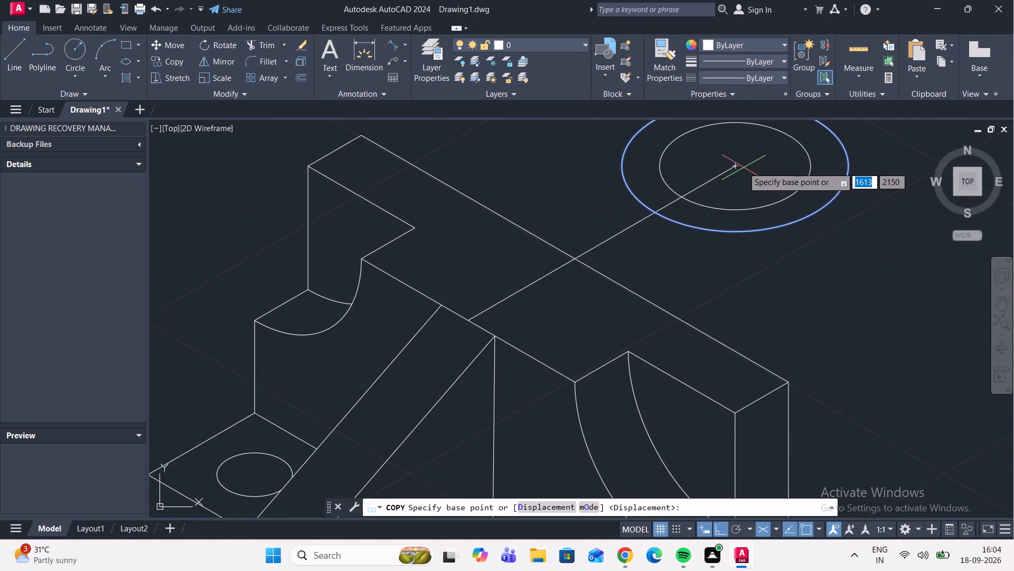
left_click(736, 166)
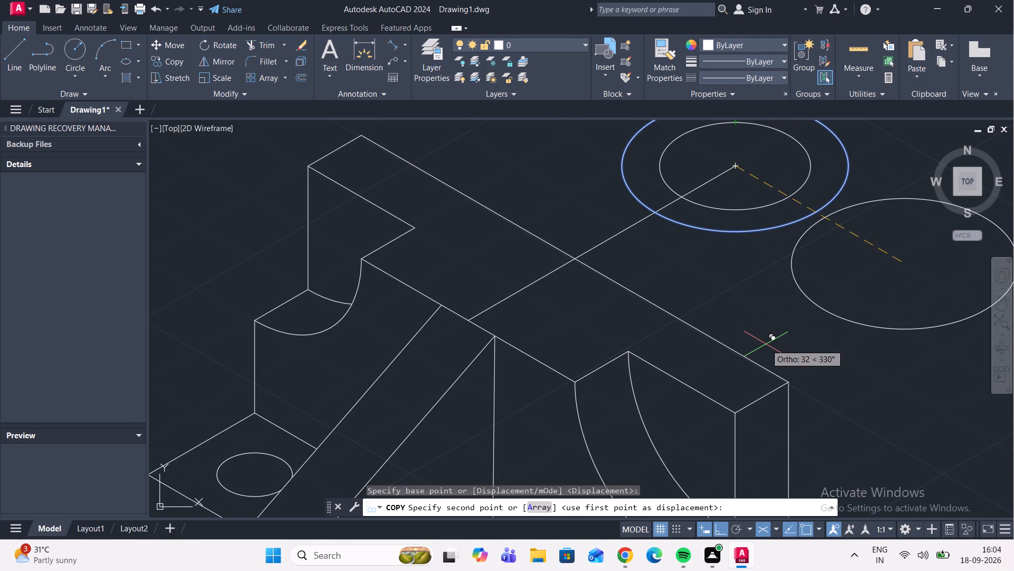
key("F5")
type("10")
key("Return")
key("Escape")
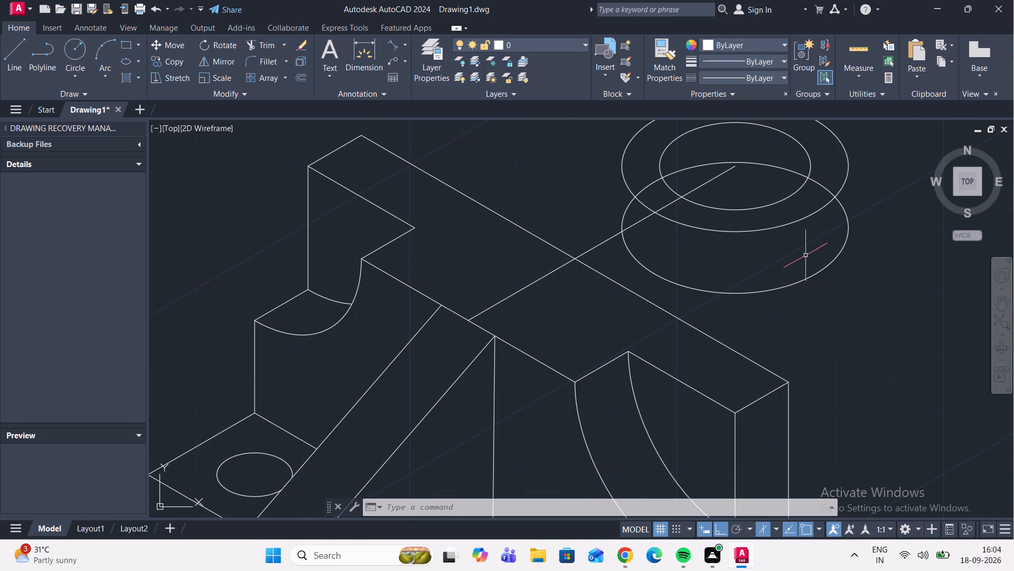
Draw two vertical 10-long side lines joining the matching outer quadrants of the upper and lower radius 15 isocircles.
left_click(17, 59)
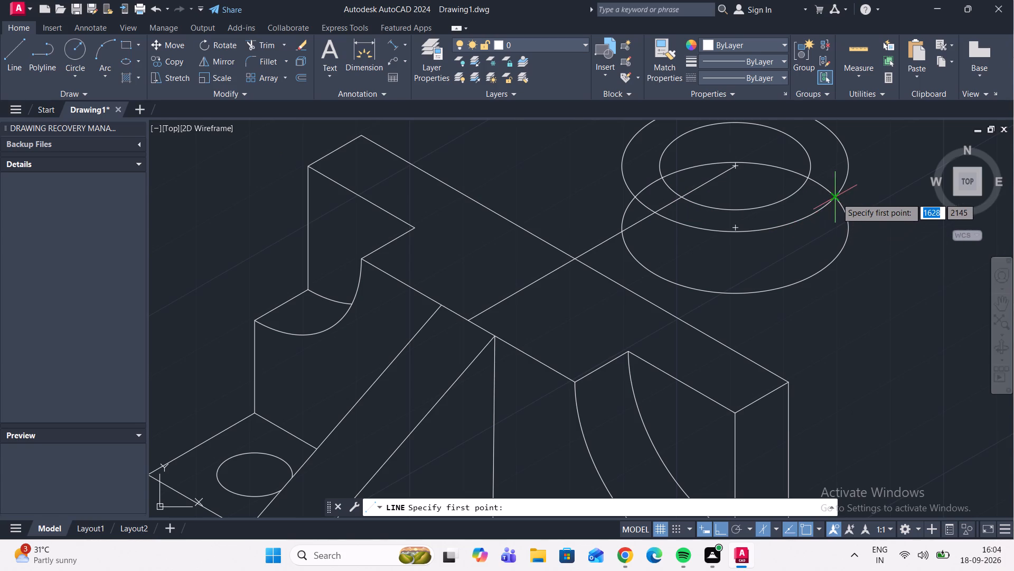
left_click(851, 164)
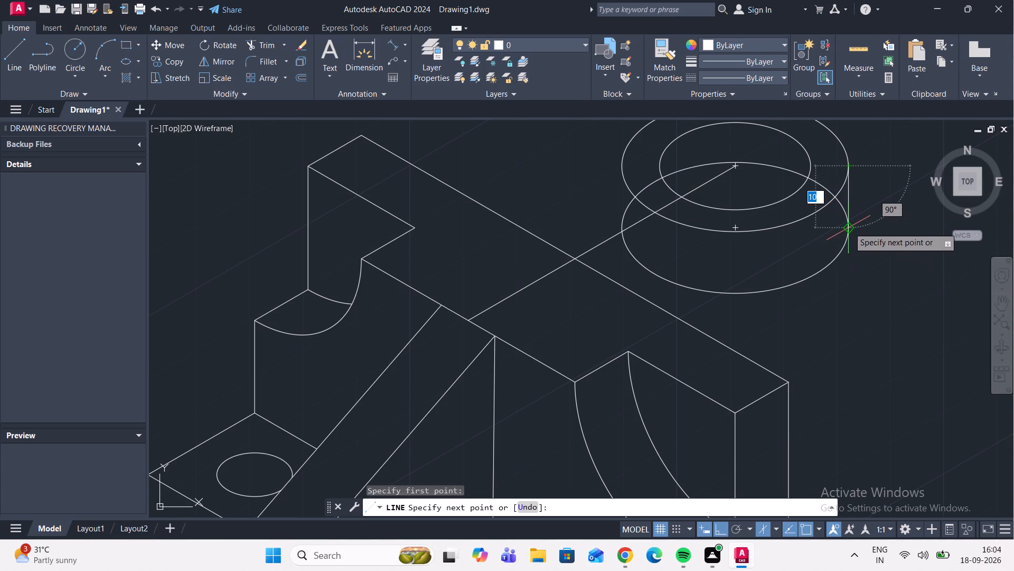
left_click(849, 227)
key("Escape")
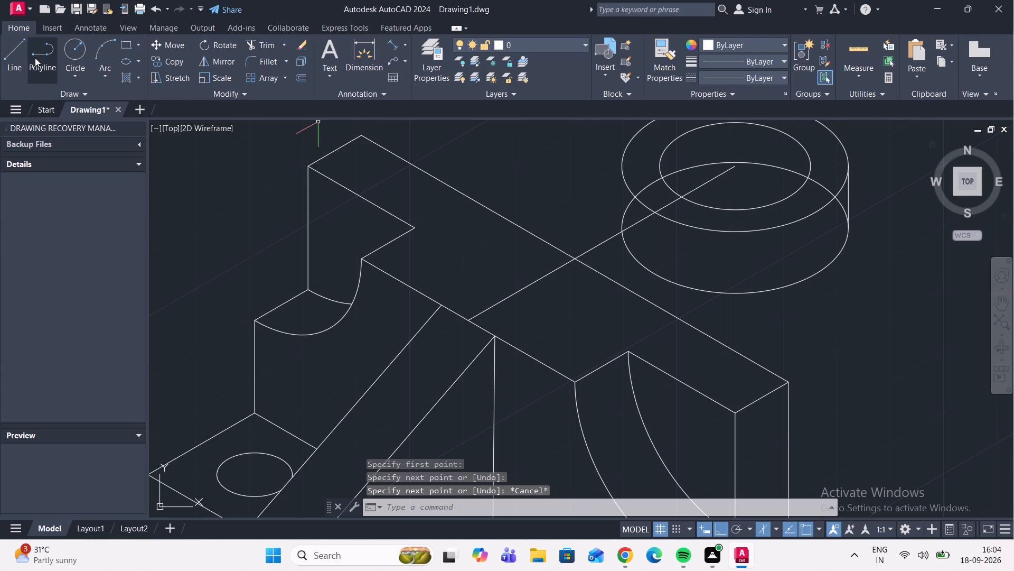
left_click(22, 62)
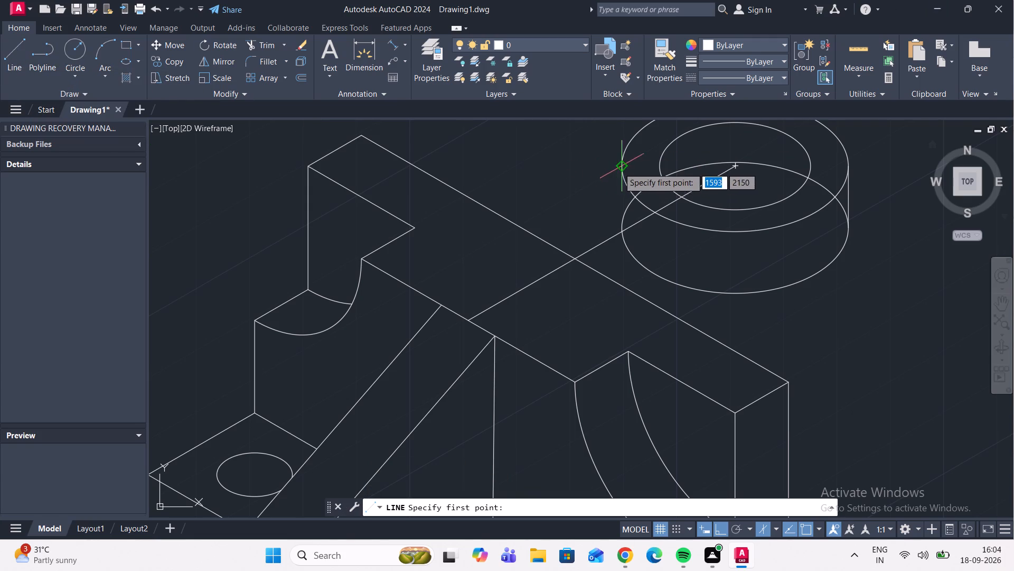
middle_click_drag(621, 226, 624, 219)
middle_click_drag(613, 192, 618, 246)
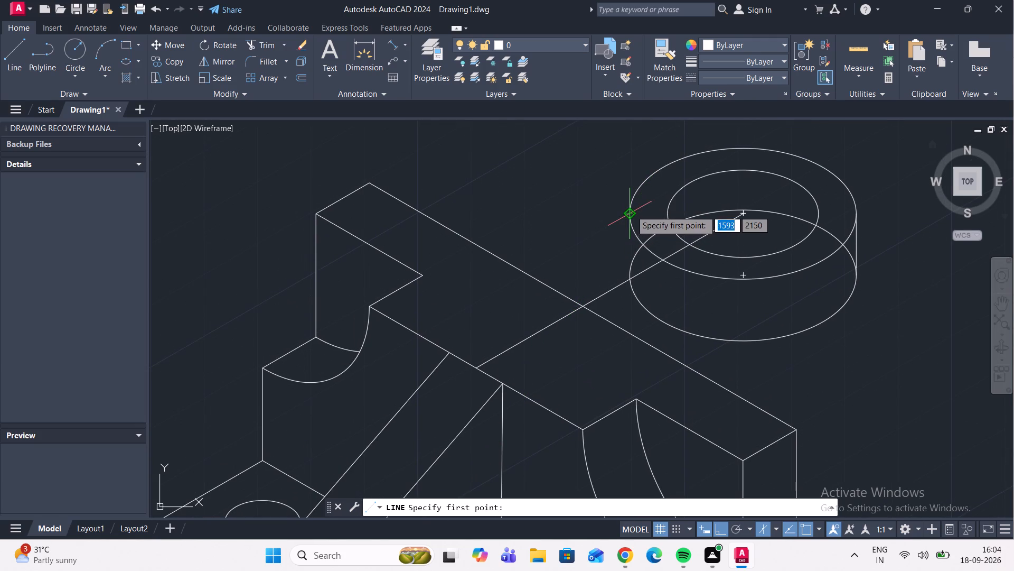
left_click(632, 210)
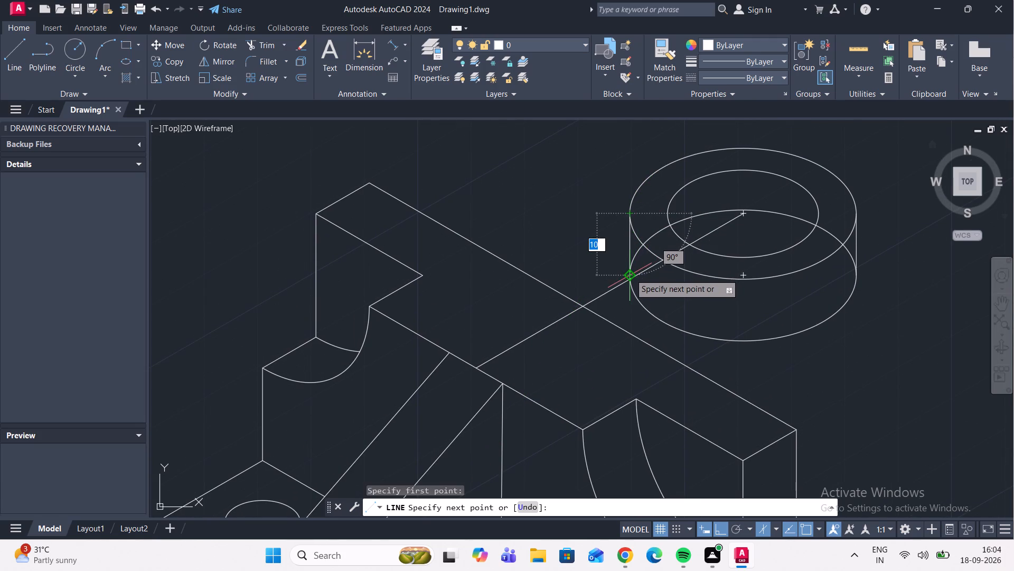
scroll(630, 274, "up", 7)
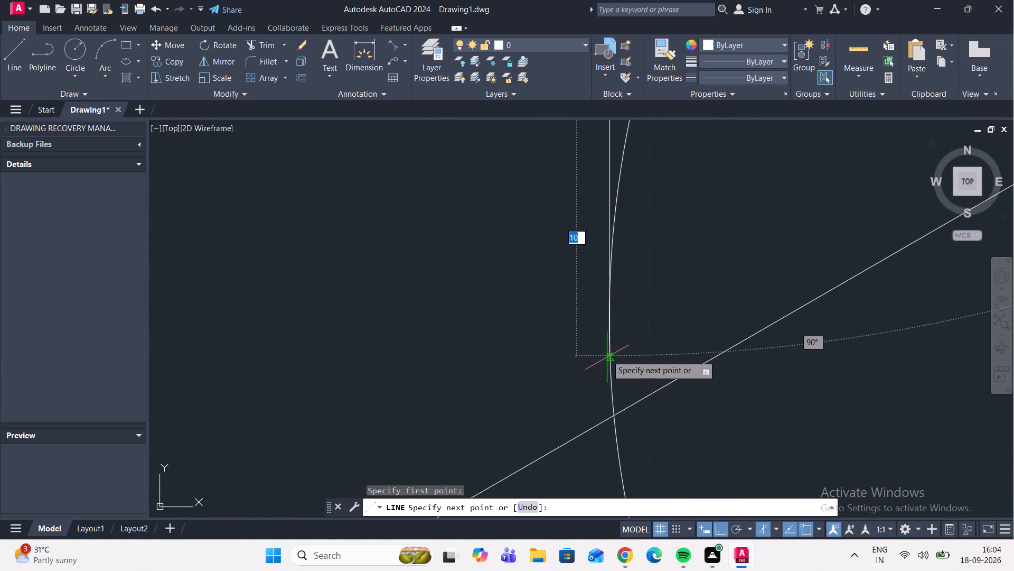
left_click(613, 316)
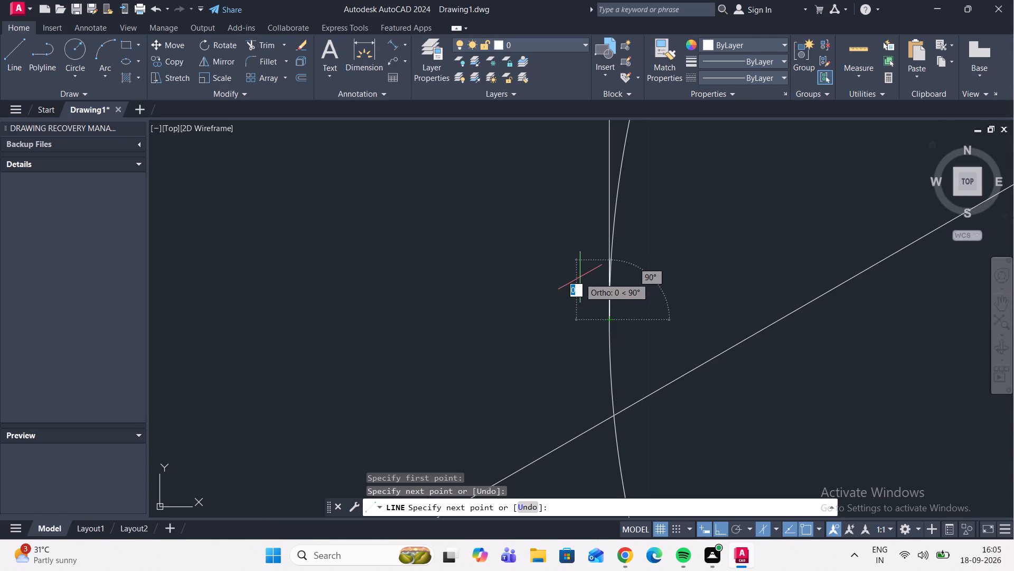
key("Escape")
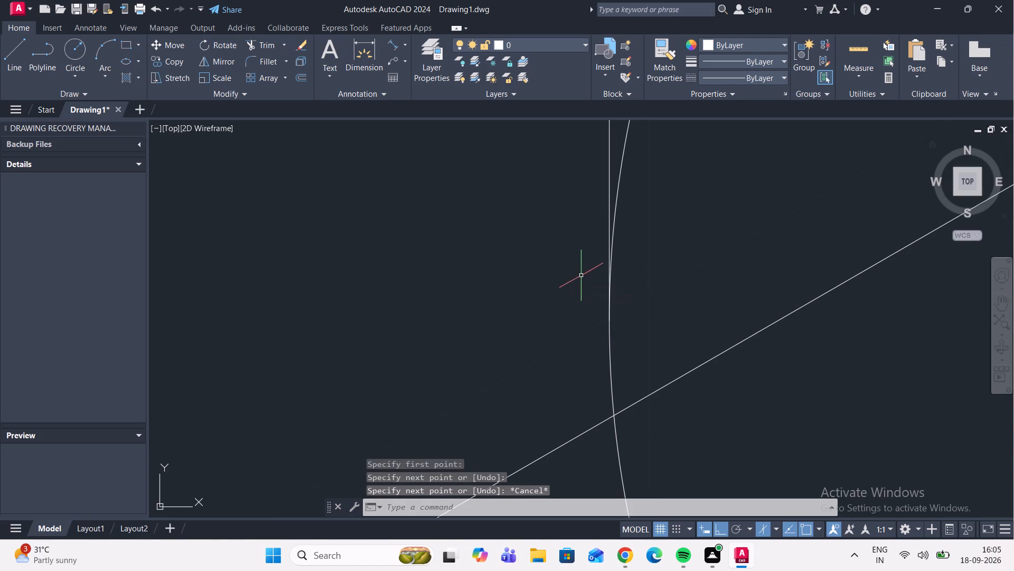
Trim away the hidden rear portion of the boss's lower isocircle between the two vertical side lines.
scroll(598, 270, "down", 2)
middle_click_drag(666, 216, 519, 302)
scroll(541, 318, "down", 1)
scroll(559, 230, "down", 2)
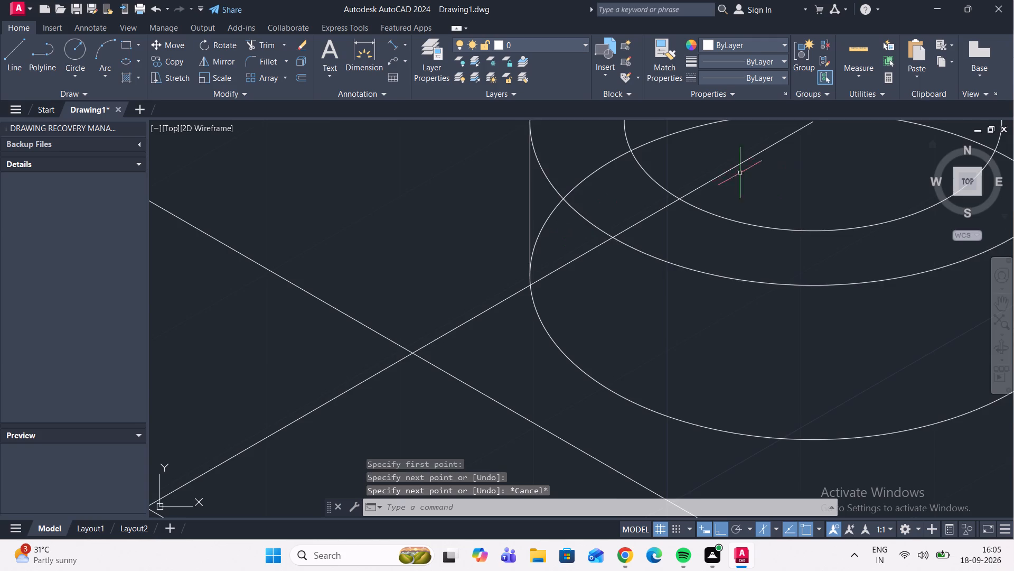
scroll(712, 174, "down", 2)
middle_click_drag(755, 181, 655, 218)
scroll(665, 166, "up", 1)
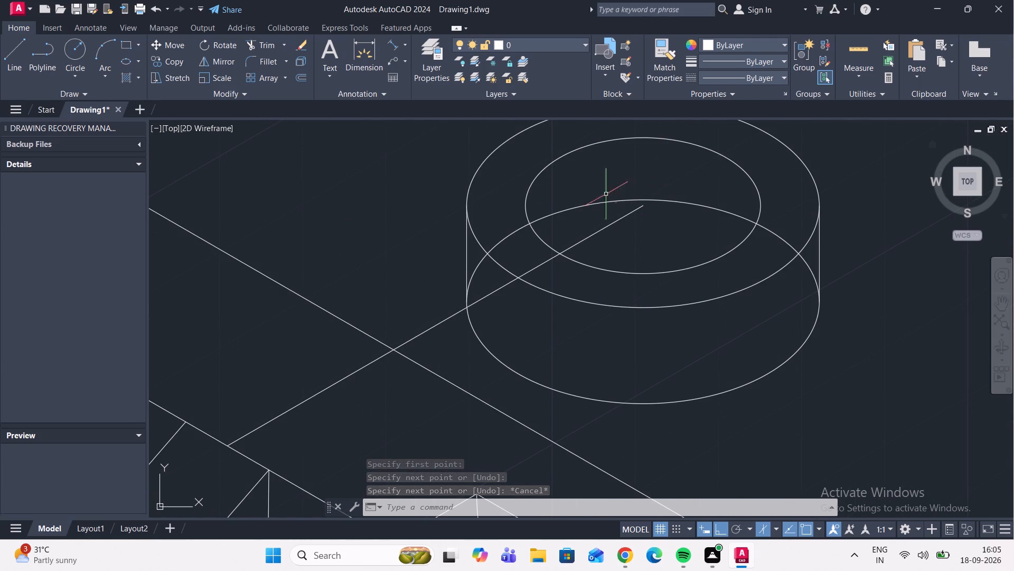
left_click(265, 47)
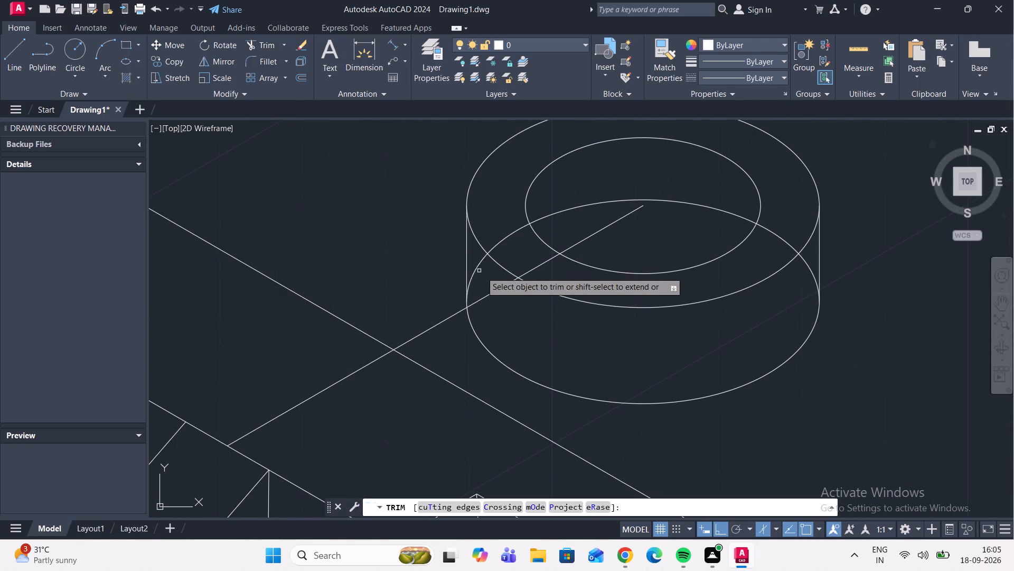
left_click(477, 267)
left_click(504, 240)
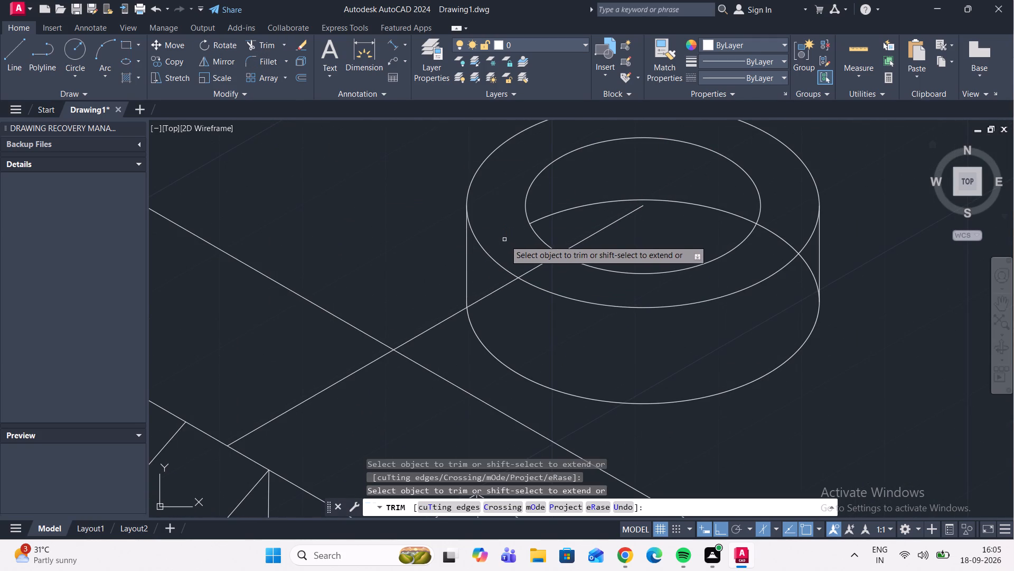
left_click(549, 214)
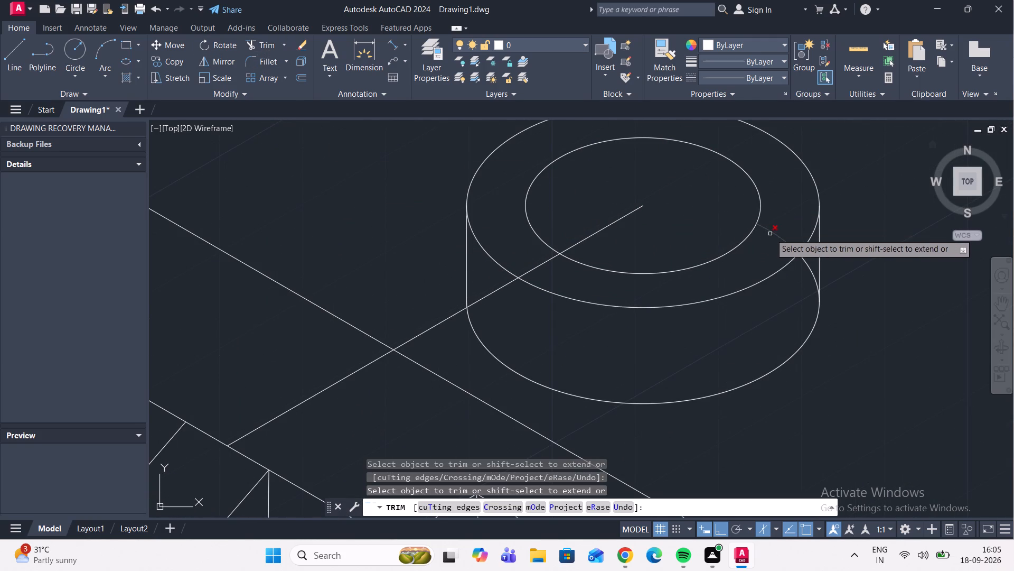
left_click(772, 234)
left_click(806, 264)
scroll(837, 194, "down", 1)
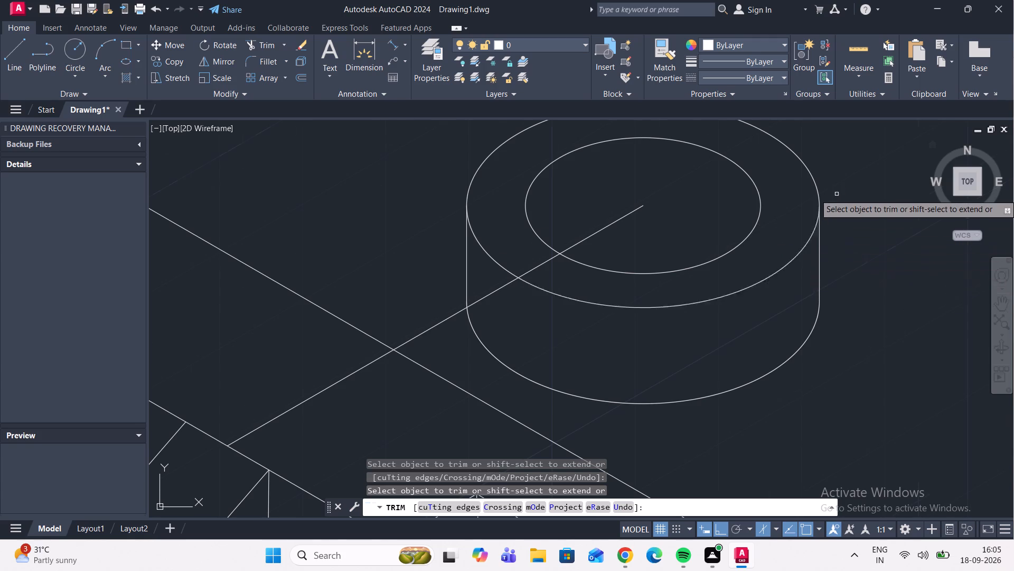
scroll(837, 194, "down", 1)
scroll(688, 226, "up", 4)
scroll(660, 191, "down", 3)
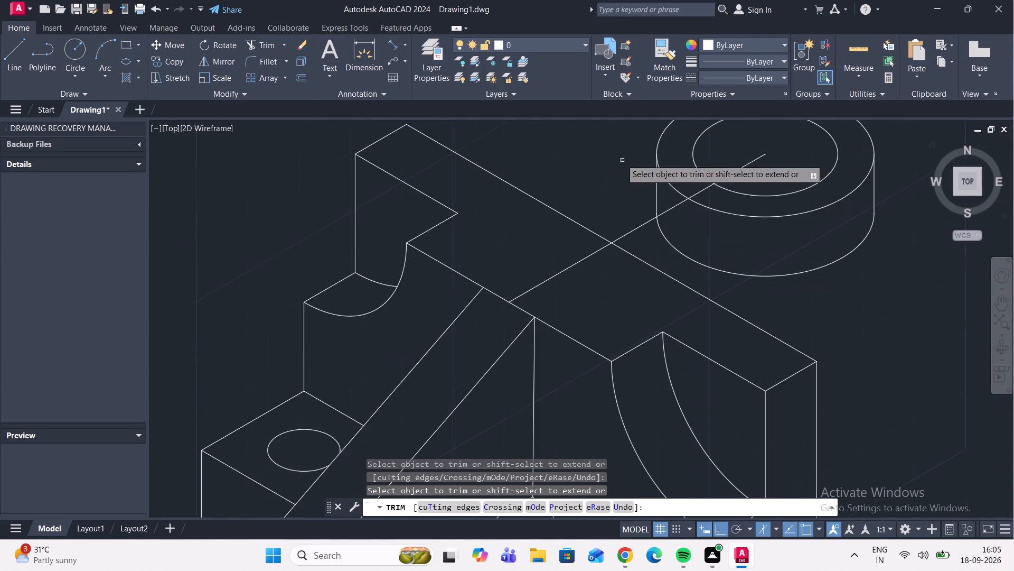
scroll(880, 155, "down", 3)
middle_click_drag(938, 161, 836, 213)
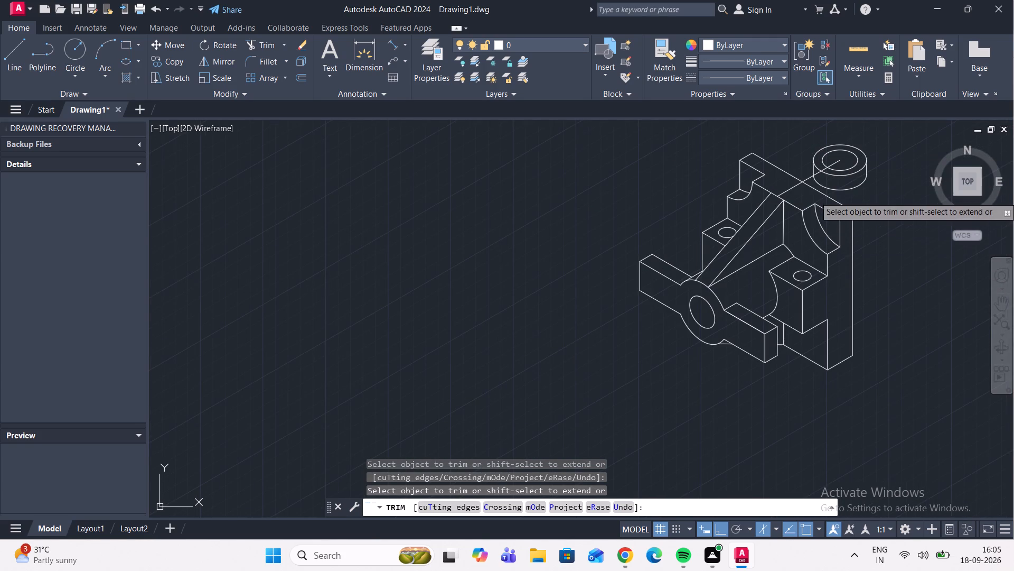
middle_click_drag(886, 192, 826, 241)
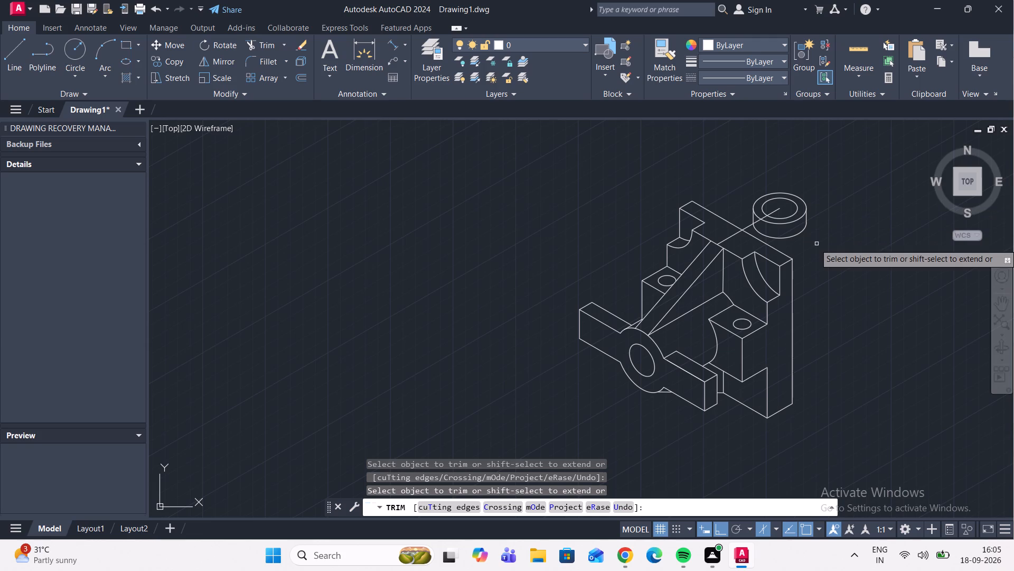
key("Escape")
Examine the boss's outline where the side lines meet the isocircles, and its placement relative to the whole bracket.
scroll(805, 229, "up", 1)
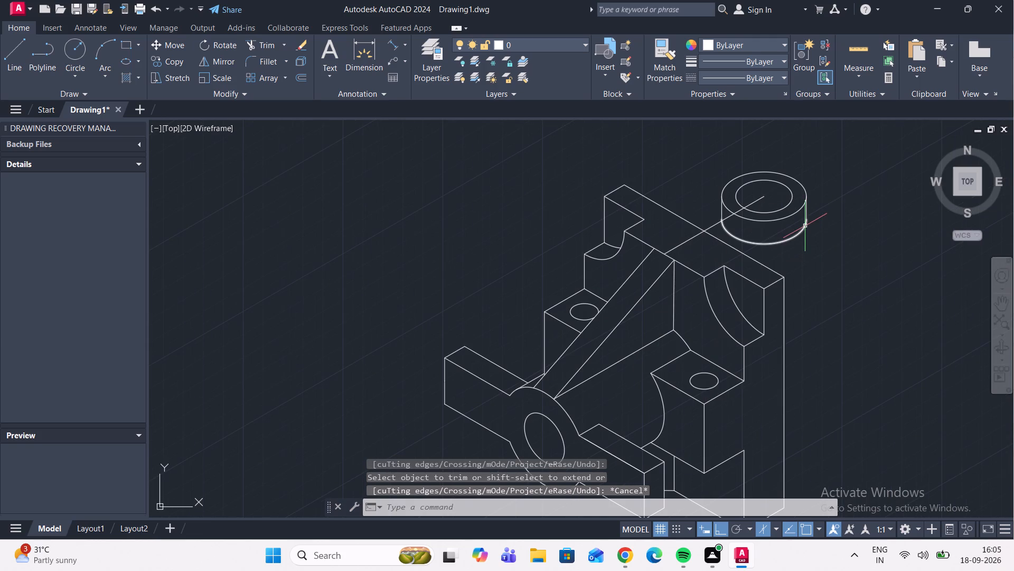
scroll(805, 209, "up", 3)
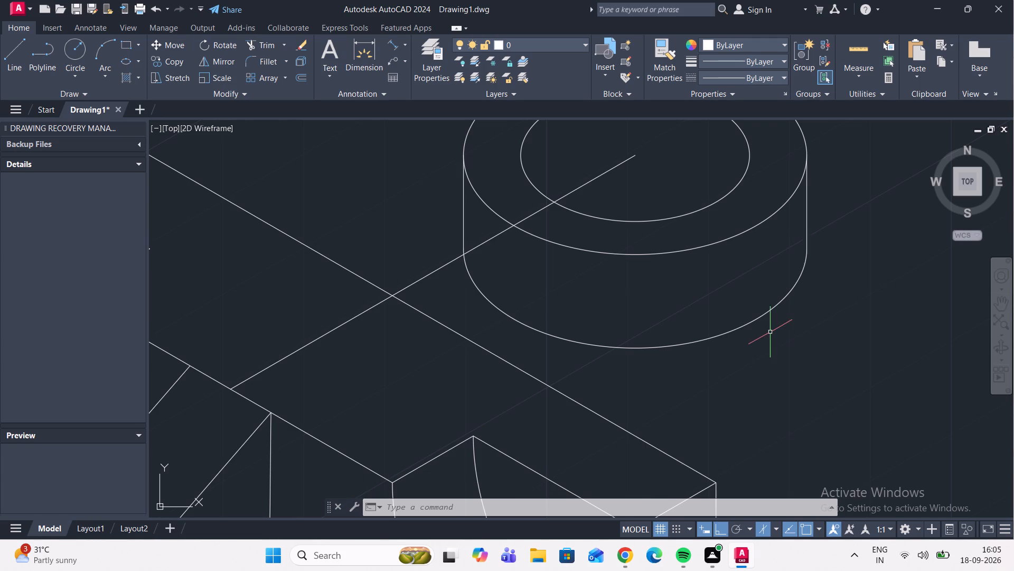
scroll(766, 338, "down", 3)
scroll(765, 287, "up", 3)
scroll(838, 306, "up", 1)
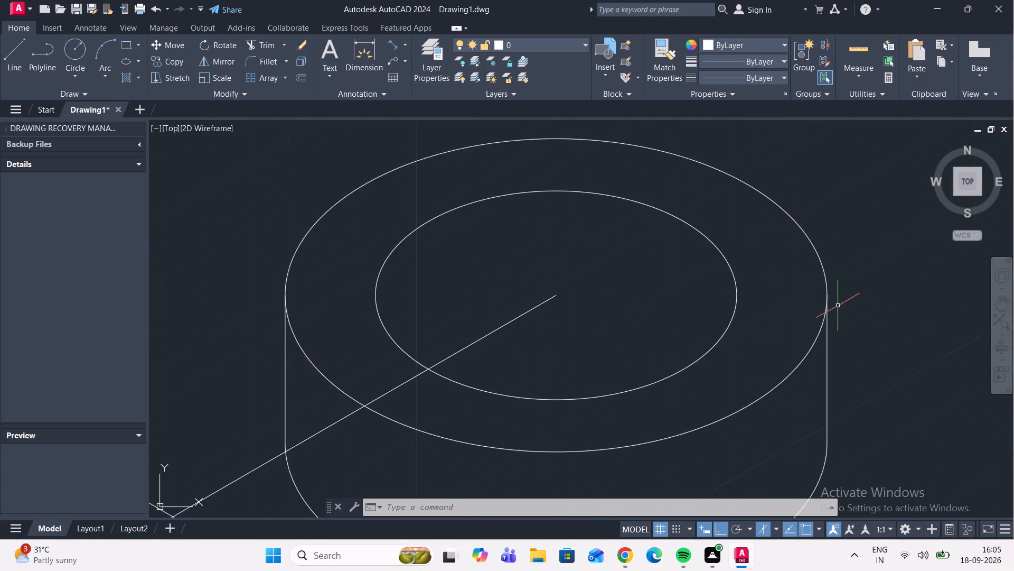
scroll(838, 306, "up", 4)
scroll(780, 292, "up", 4)
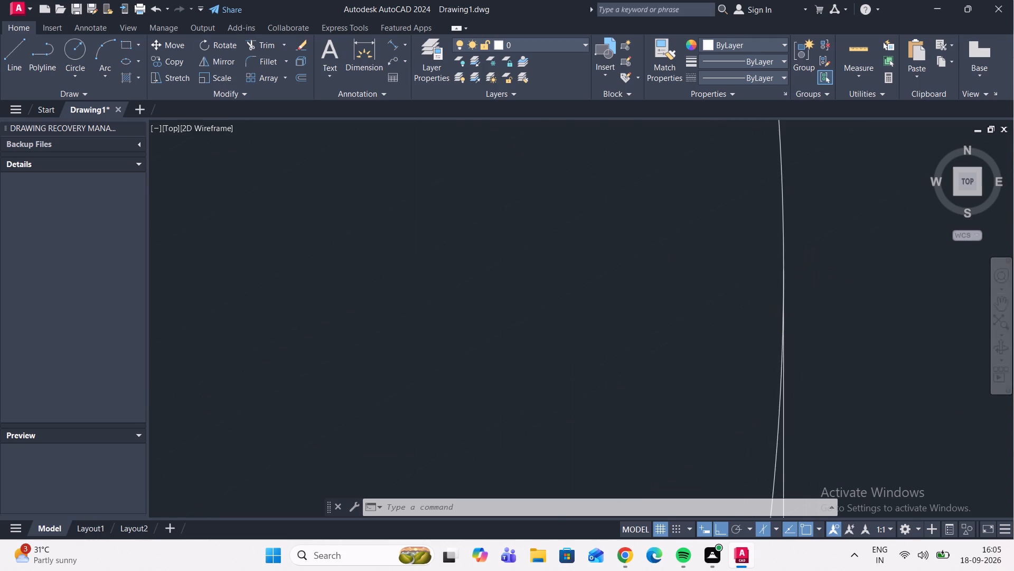
scroll(783, 310, "down", 9)
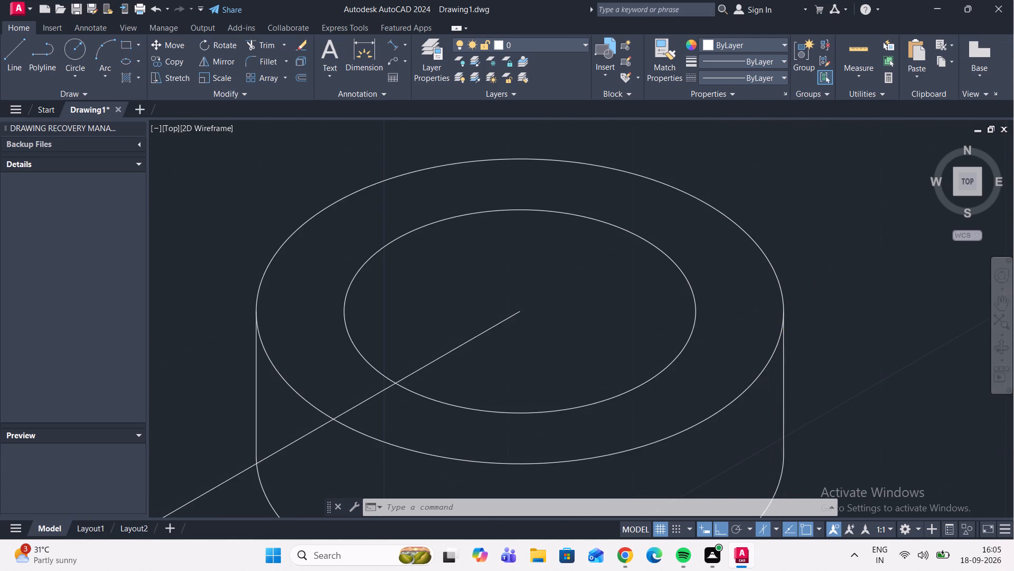
scroll(784, 312, "down", 2)
middle_click_drag(776, 327, 749, 254)
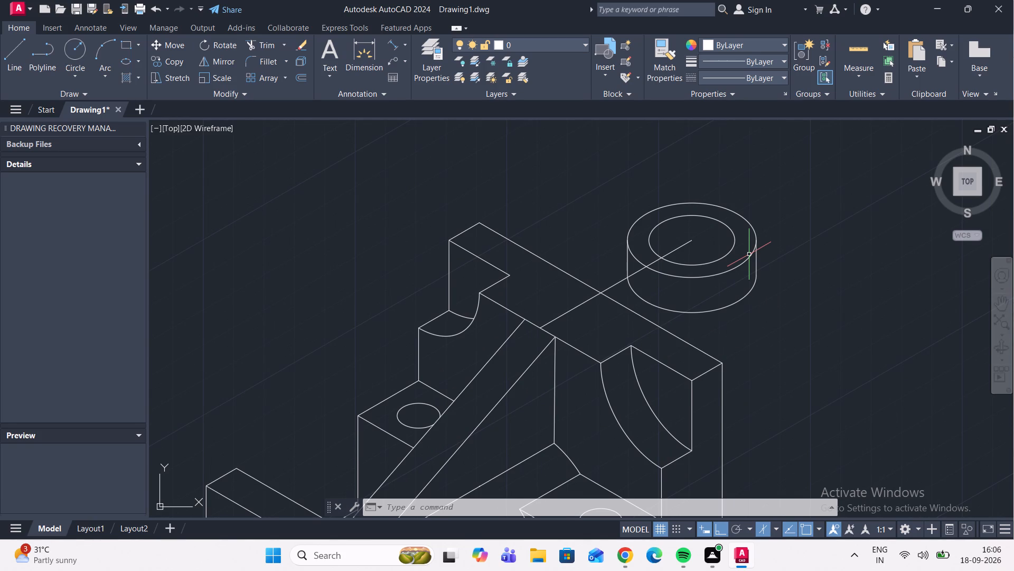
scroll(749, 254, "down", 2)
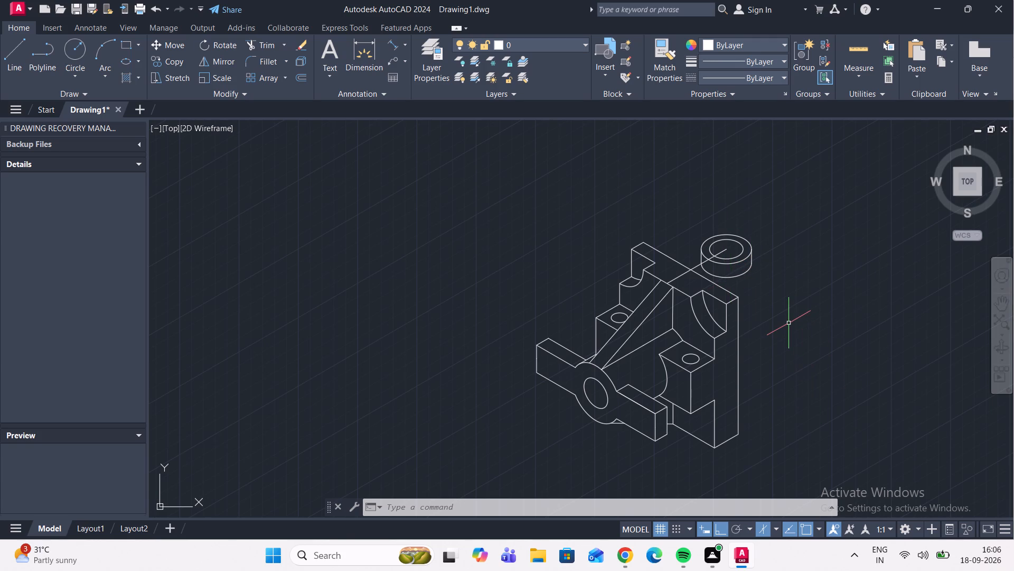
scroll(766, 340, "down", 1)
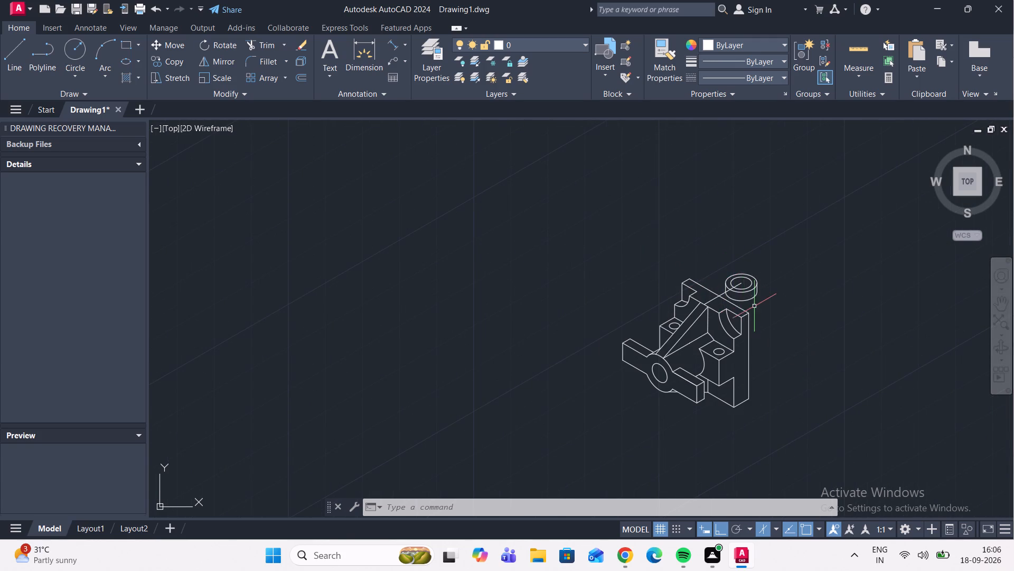
scroll(755, 307, "up", 4)
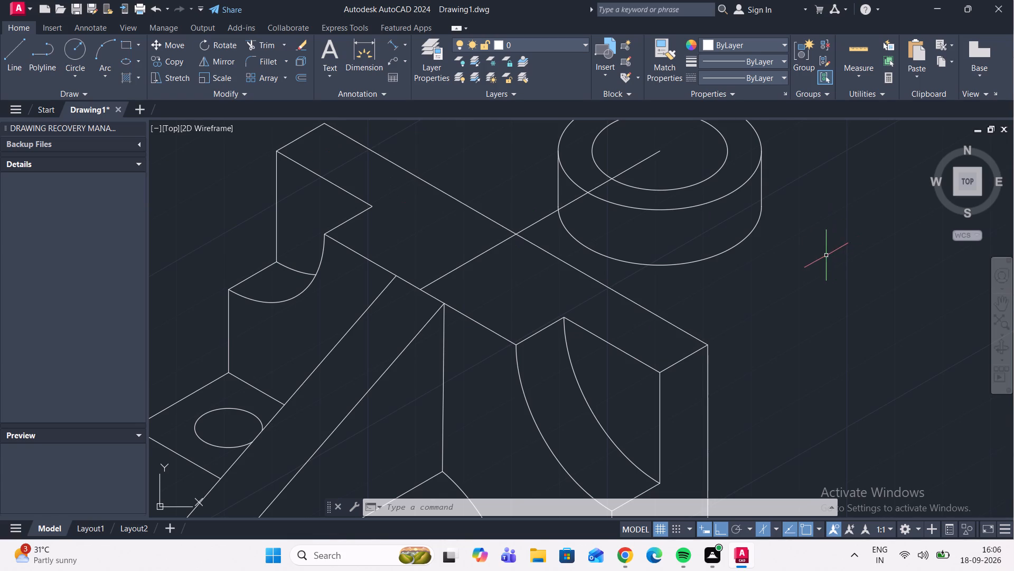
middle_click_drag(775, 270, 773, 227)
scroll(775, 227, "down", 2)
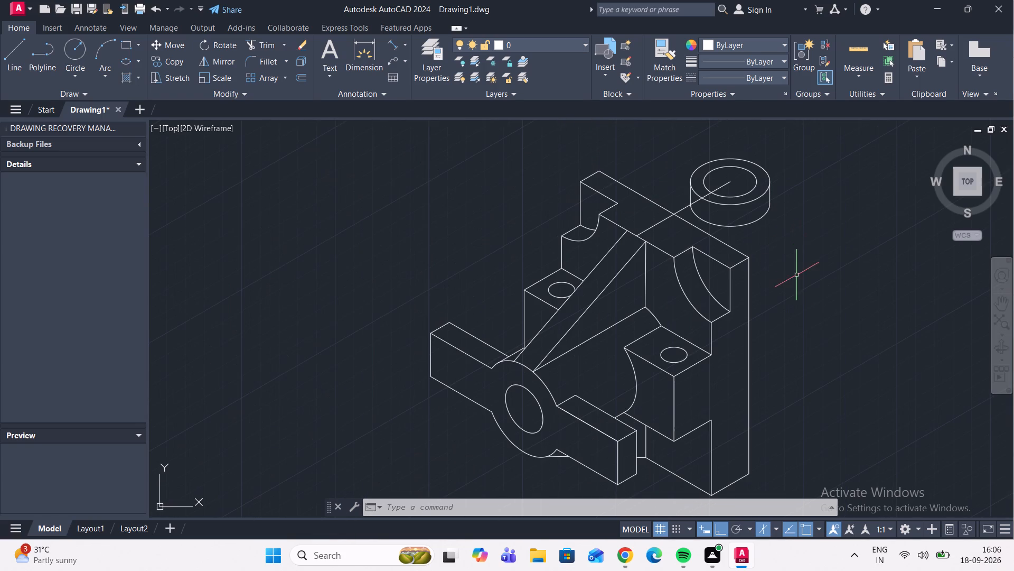
Load the CENTER linetype from acadiso.lin into the drawing.
middle_click_drag(797, 275, 791, 211)
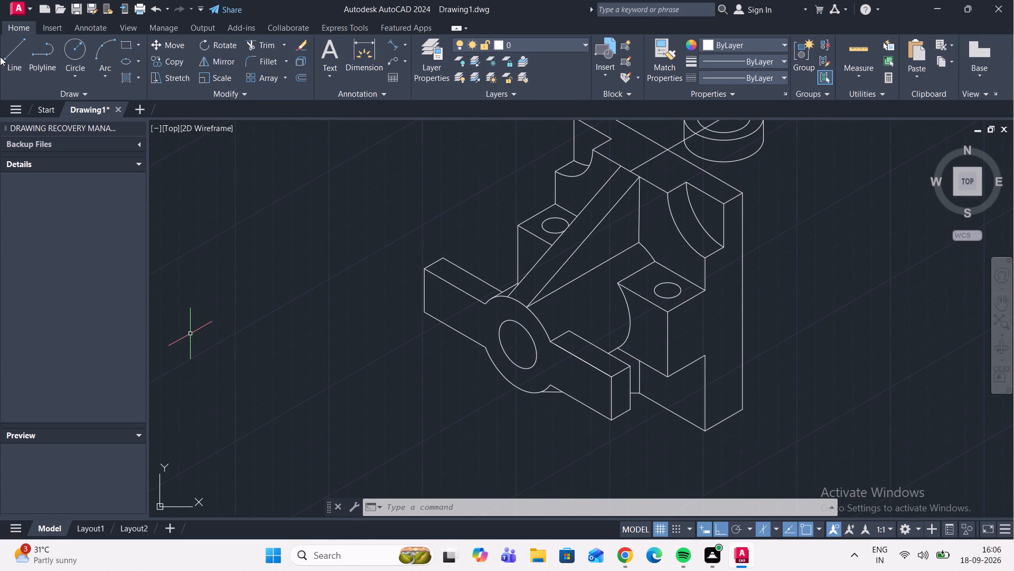
left_click(5, 59)
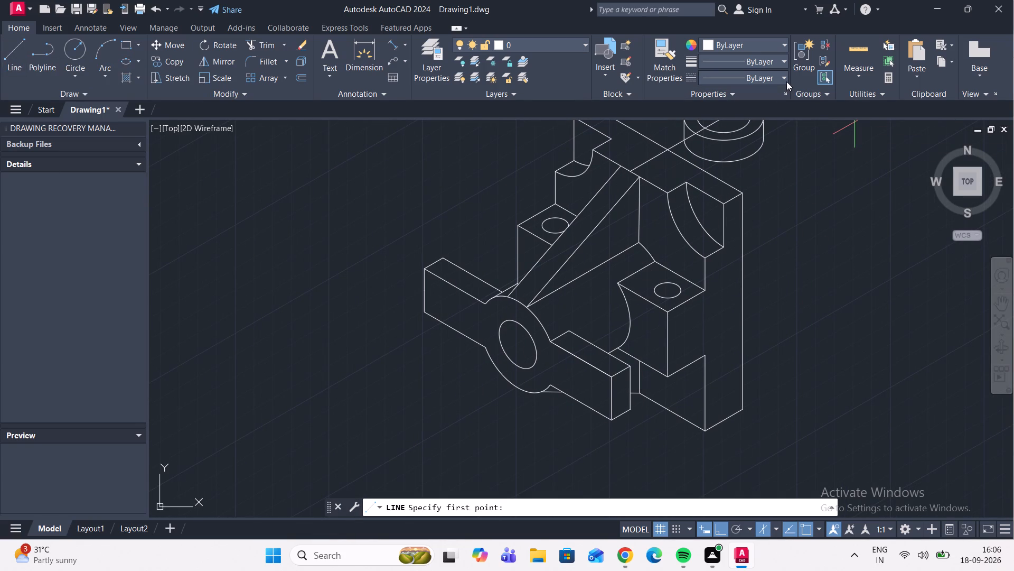
left_click(785, 80)
left_click(765, 136)
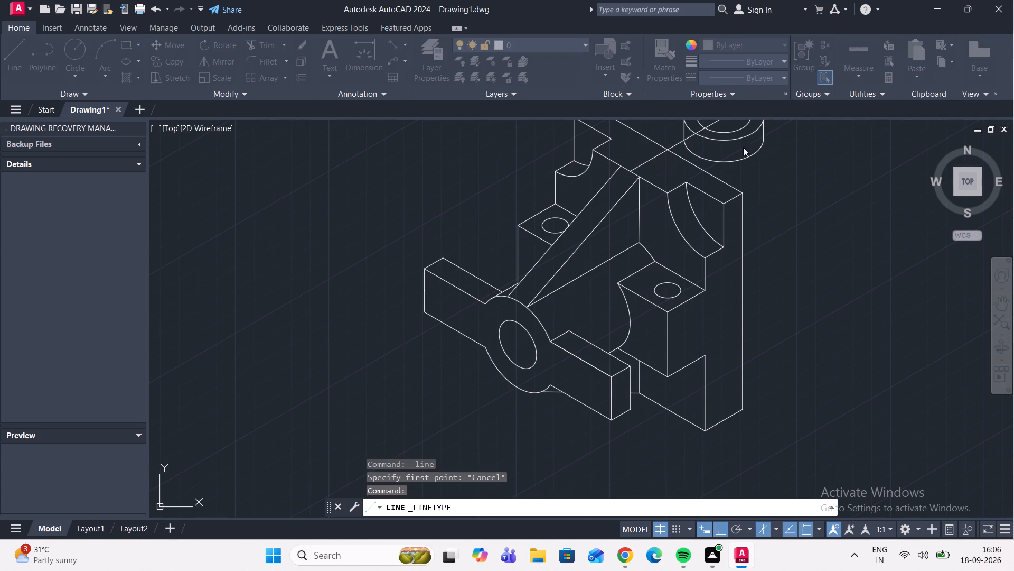
left_click(618, 182)
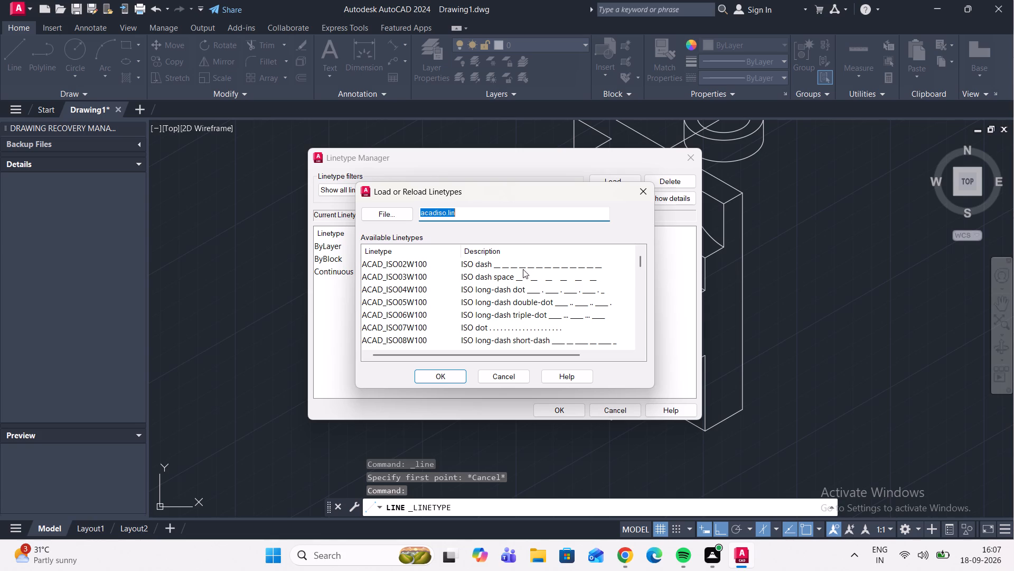
scroll(528, 294, "down", 6)
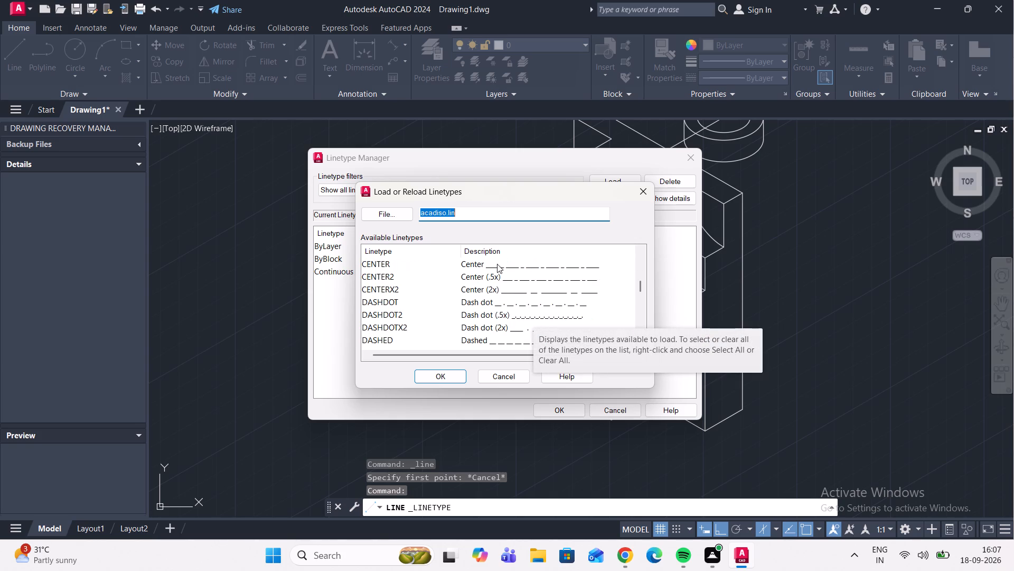
left_click(499, 264)
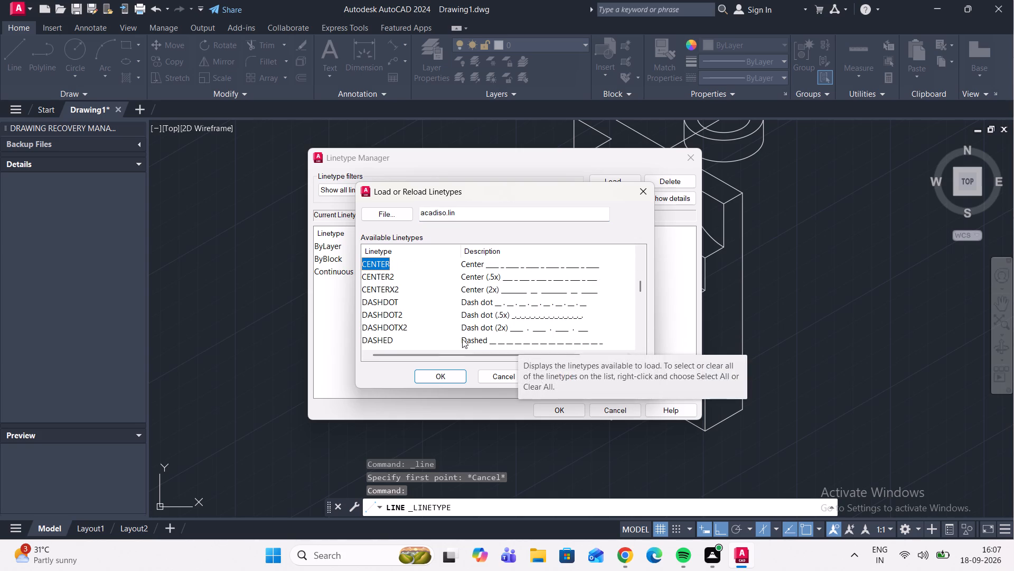
left_click(442, 374)
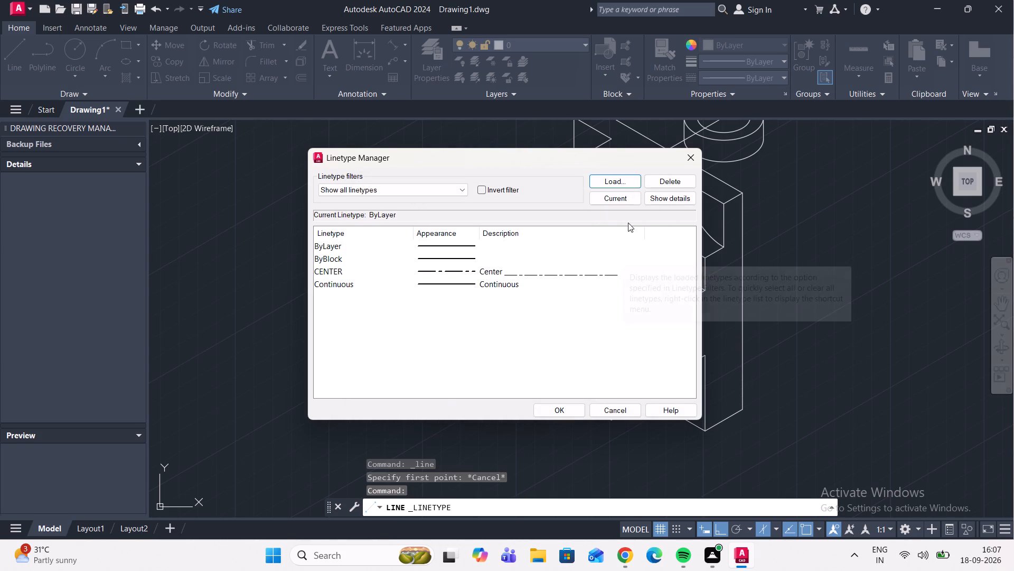
left_click(555, 409)
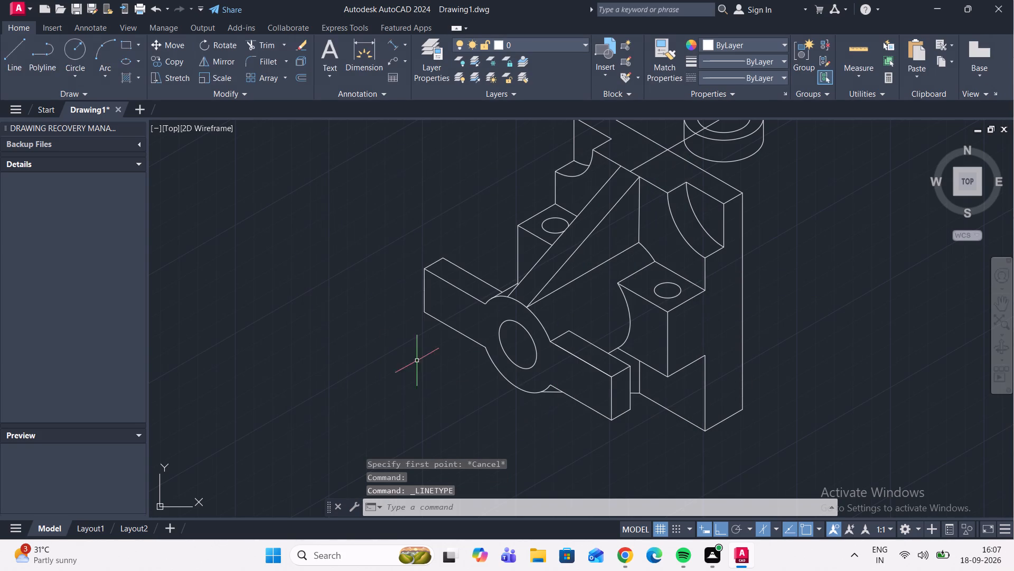
Make CENTER the current linetype and draw a vertical line about 97 long in the empty space beside the bracket.
left_click(782, 81)
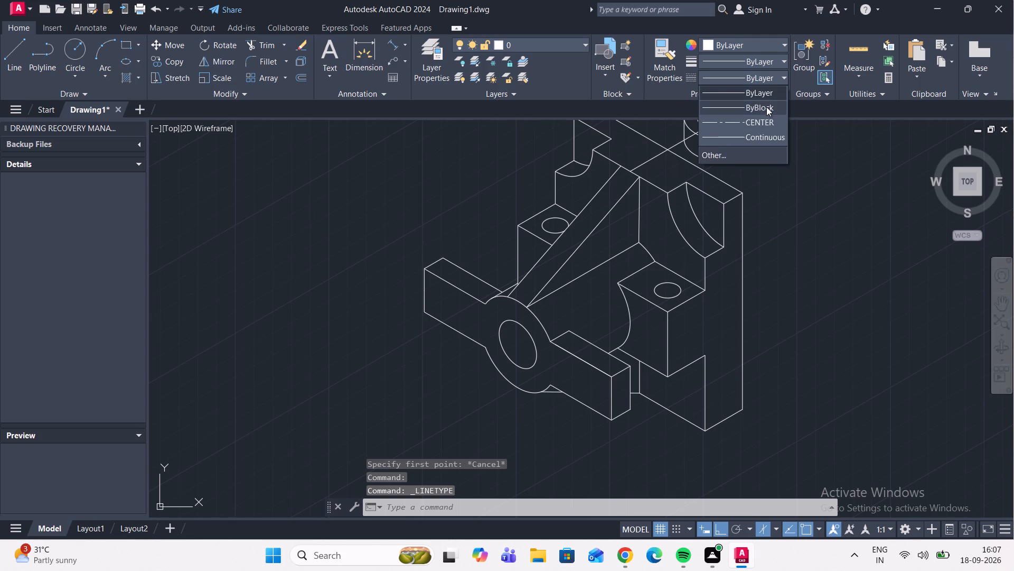
left_click(767, 121)
left_click(12, 59)
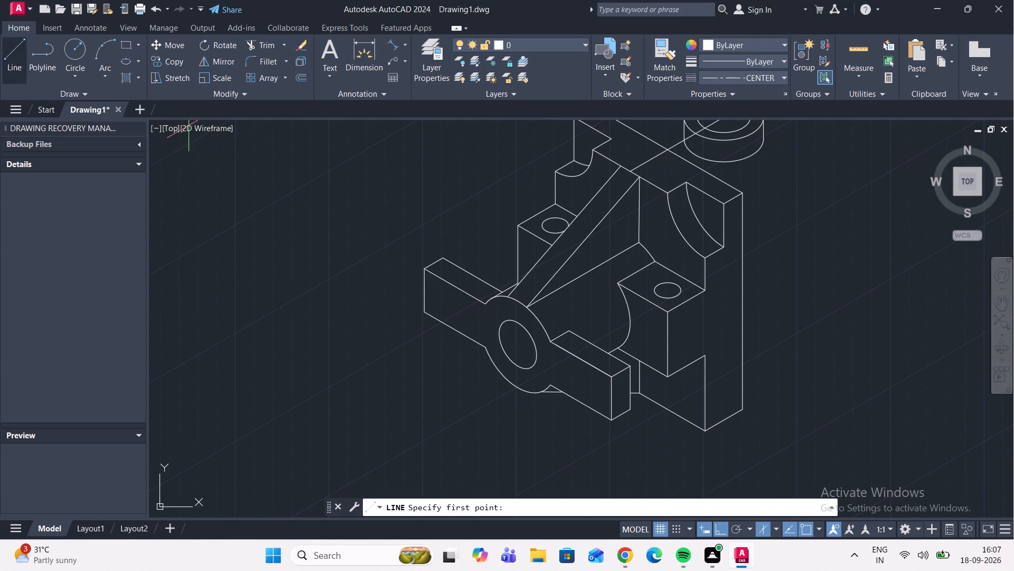
left_click(236, 230)
left_click(339, 380)
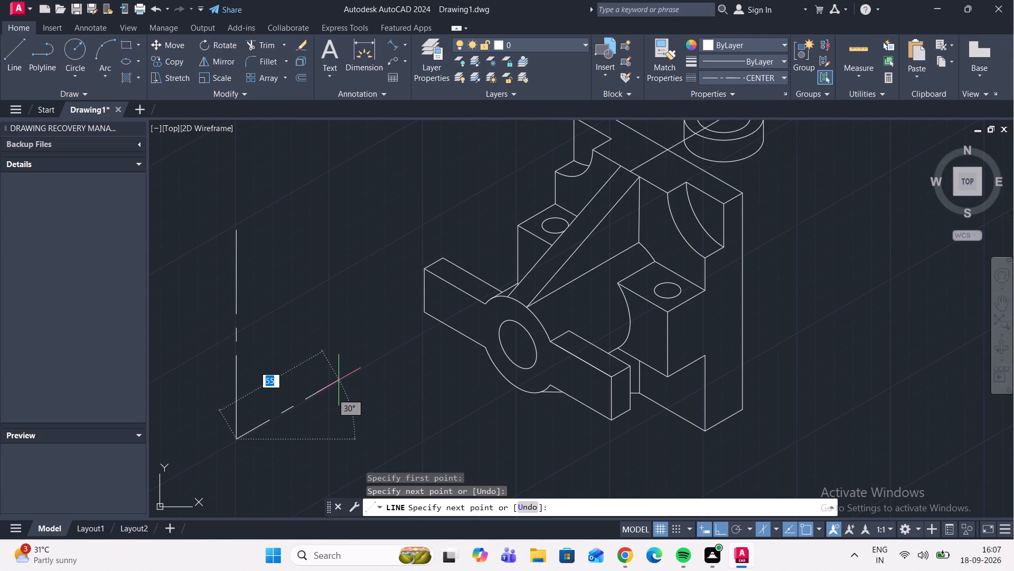
key("Escape")
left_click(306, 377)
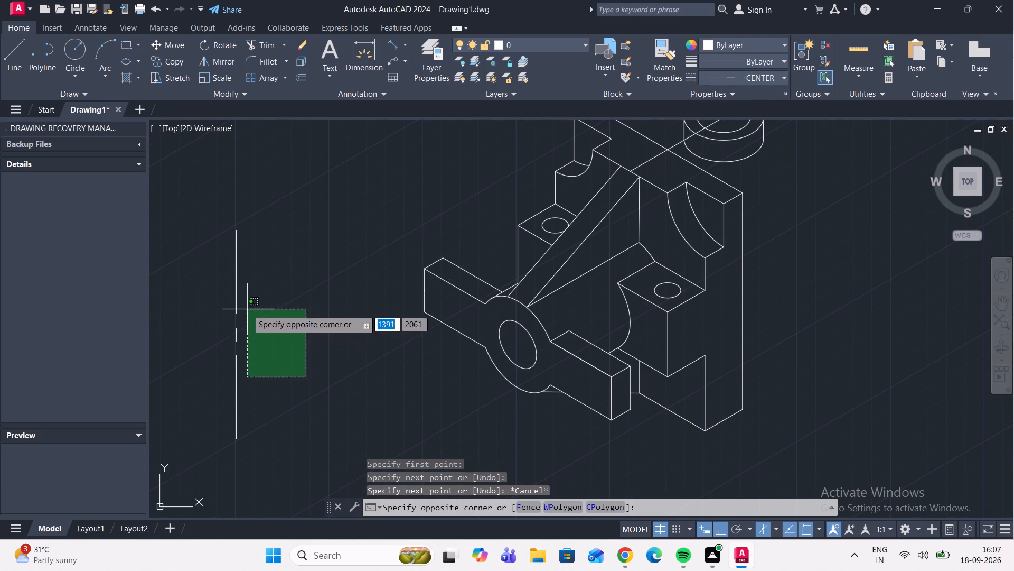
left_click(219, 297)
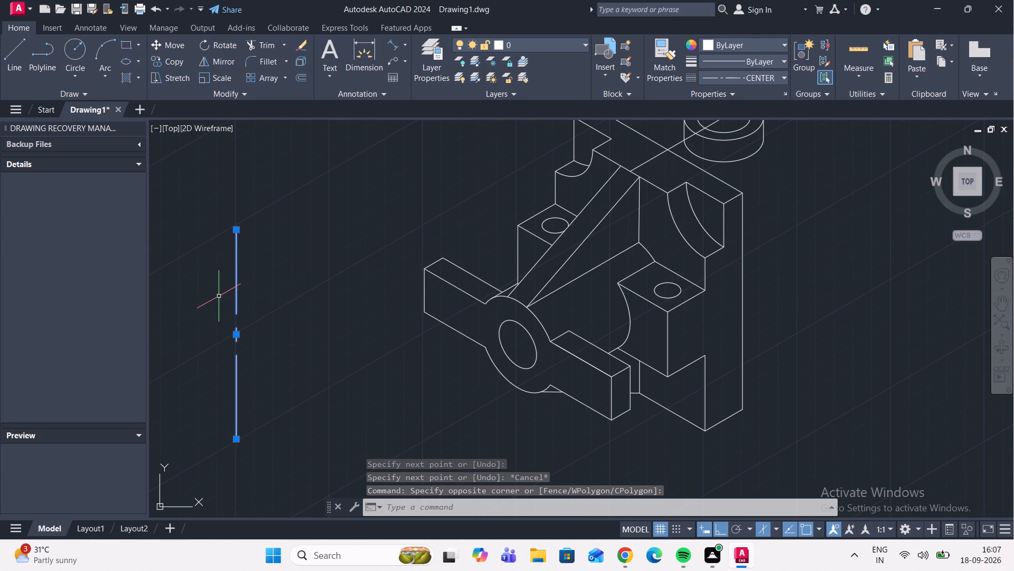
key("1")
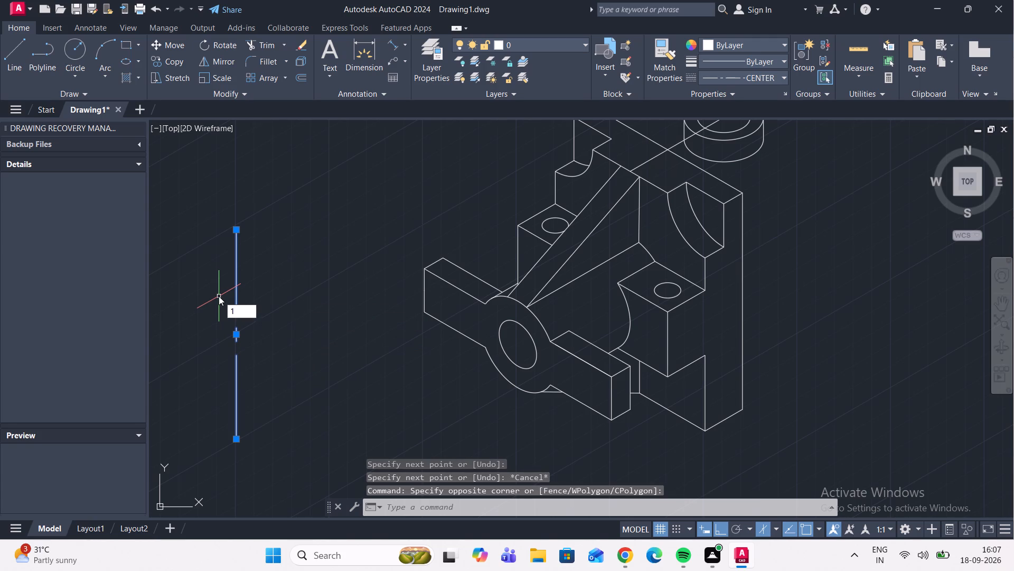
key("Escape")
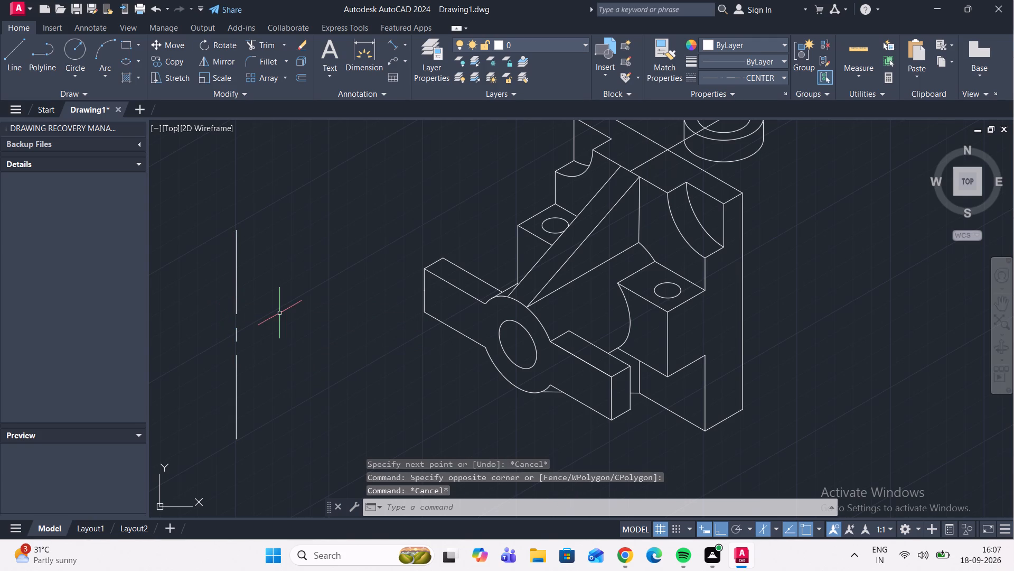
Set the linetype scale of the vertical centre line beside the bracket to 0.2.
left_click(282, 314)
left_click(219, 244)
right_click(225, 244)
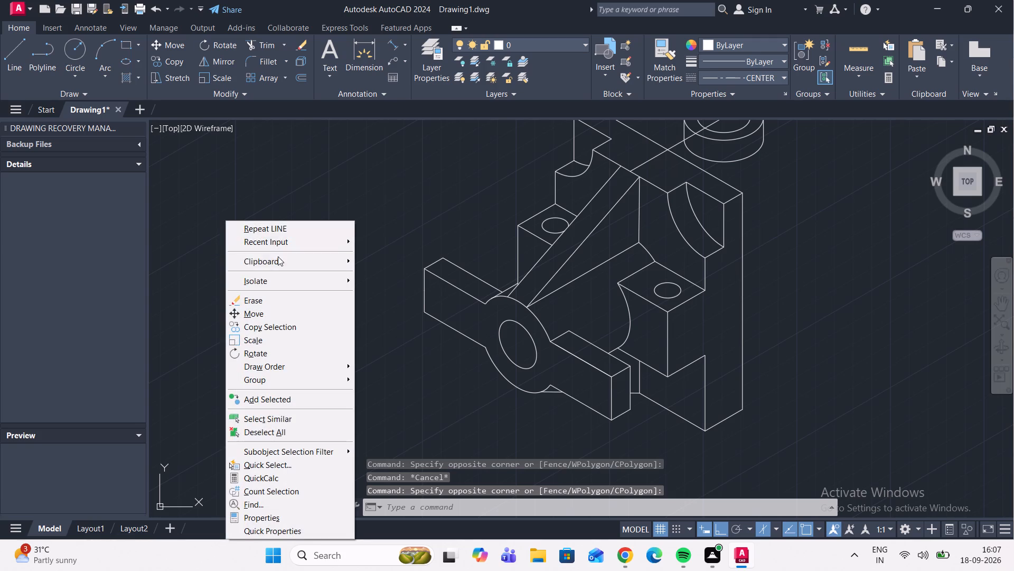
left_click(280, 518)
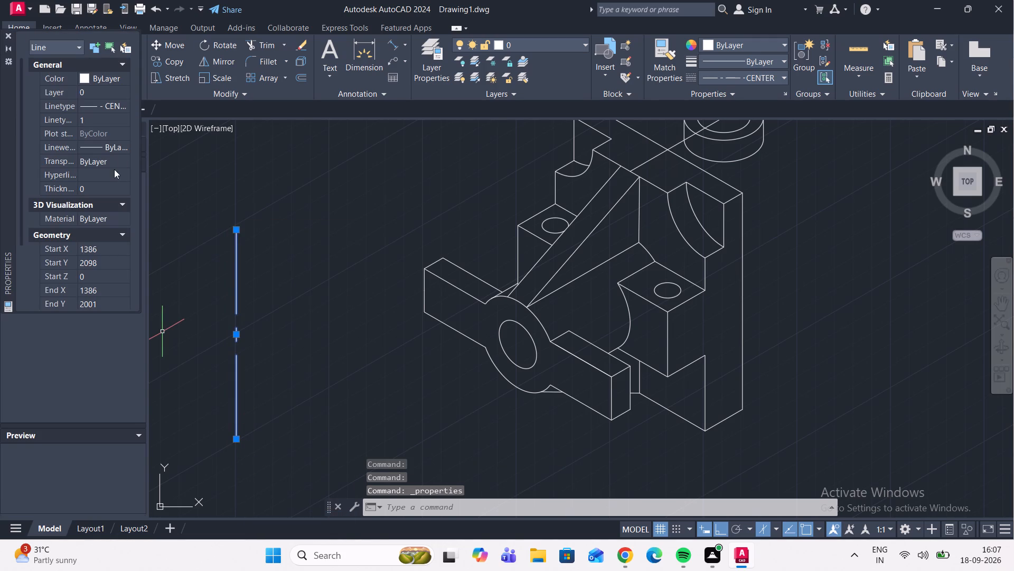
left_click(101, 121)
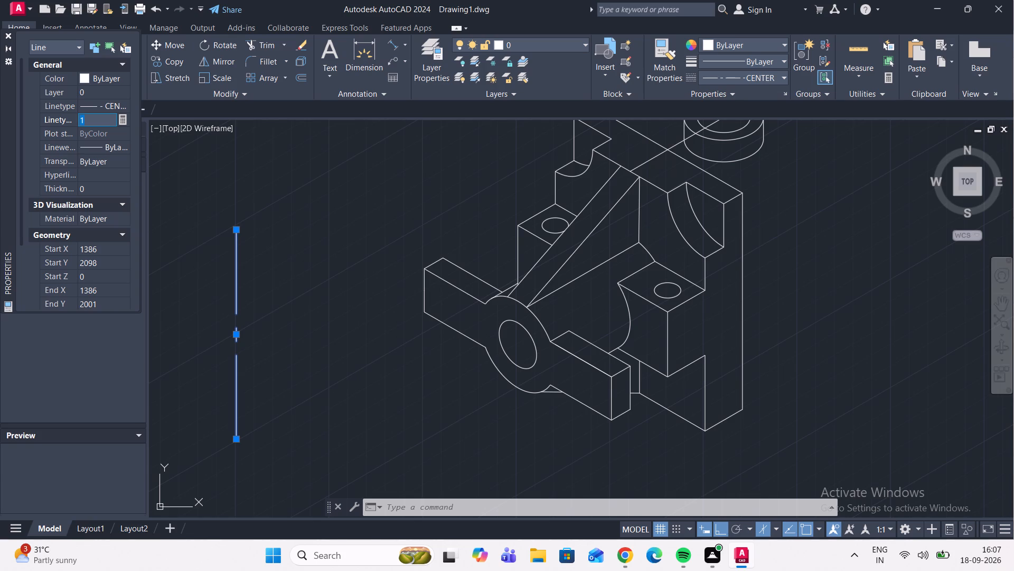
type("0.2")
key("Return")
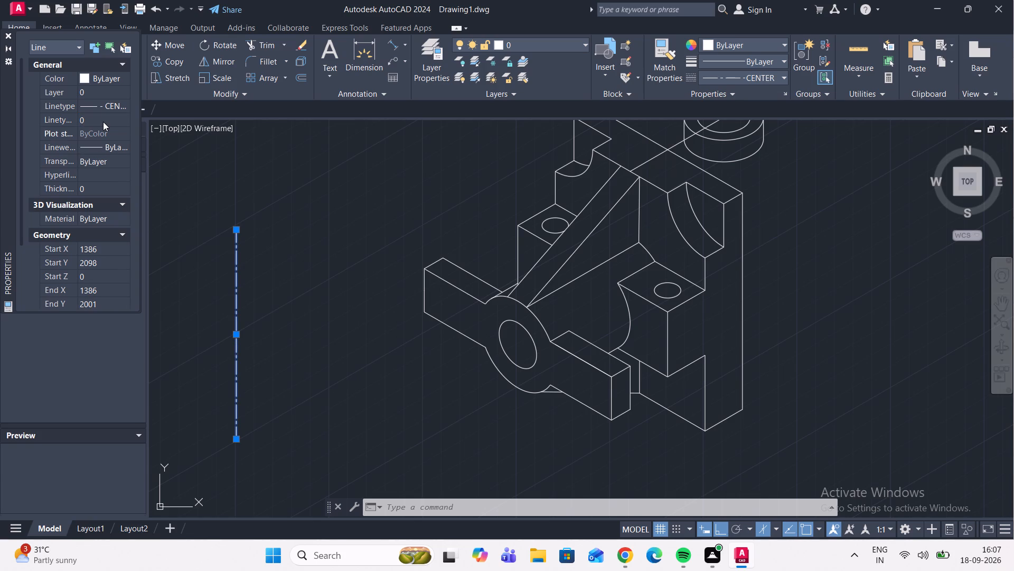
key("Escape")
left_click(7, 36)
left_click(396, 246)
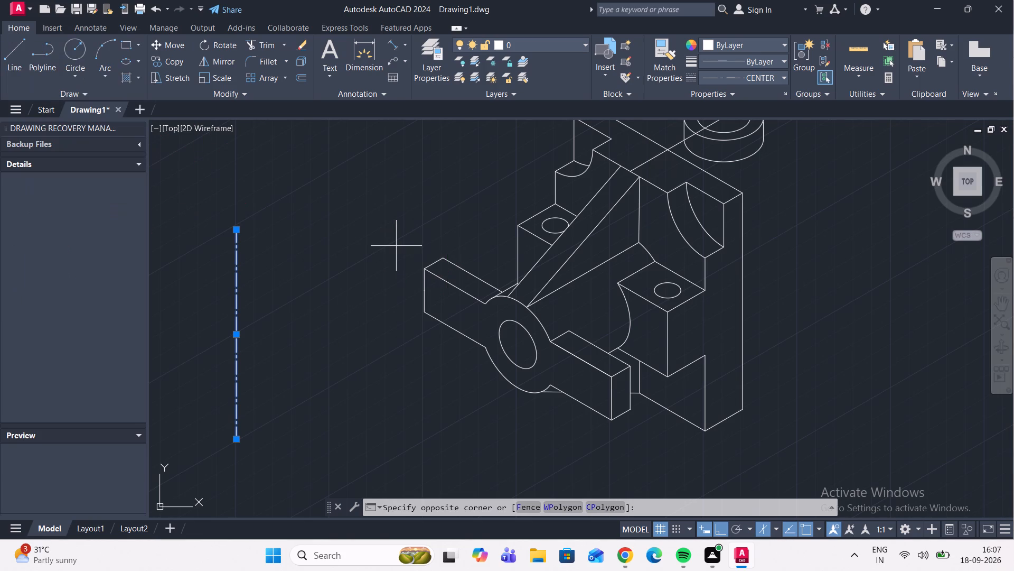
key("Escape")
key("Escape")
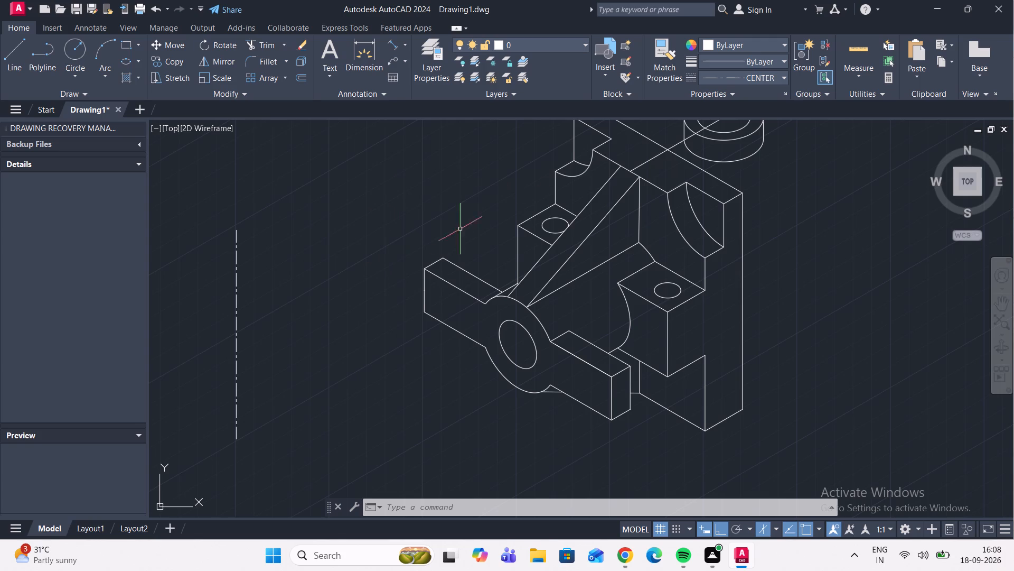
Return the current linetype to ByLayer and draw a vertical line about 25 long upward from the front hub hole's centre.
scroll(343, 221, "down", 1)
middle_click_drag(390, 217, 398, 177)
scroll(370, 192, "up", 1)
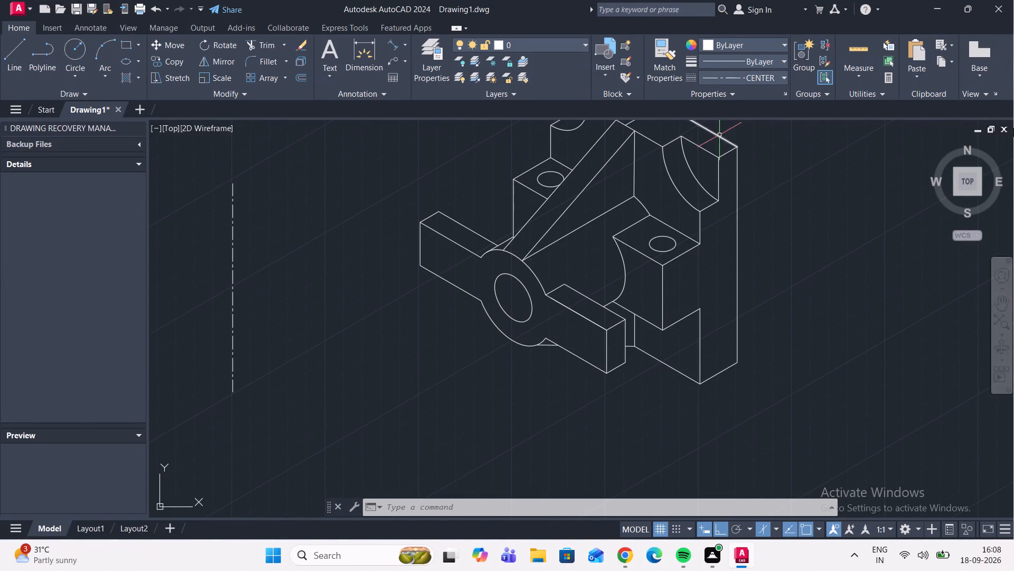
left_click(784, 79)
left_click(753, 91)
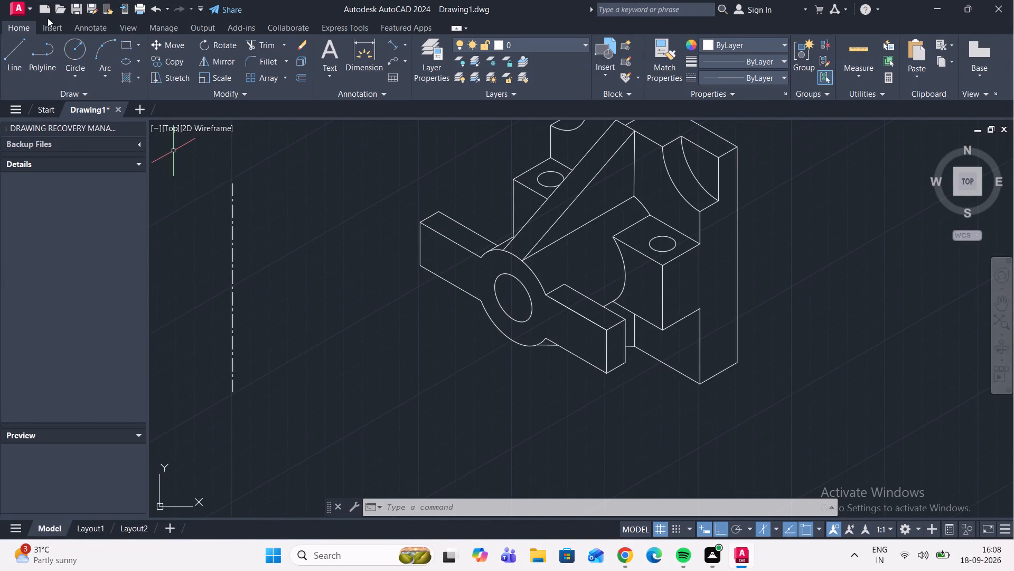
left_click(21, 53)
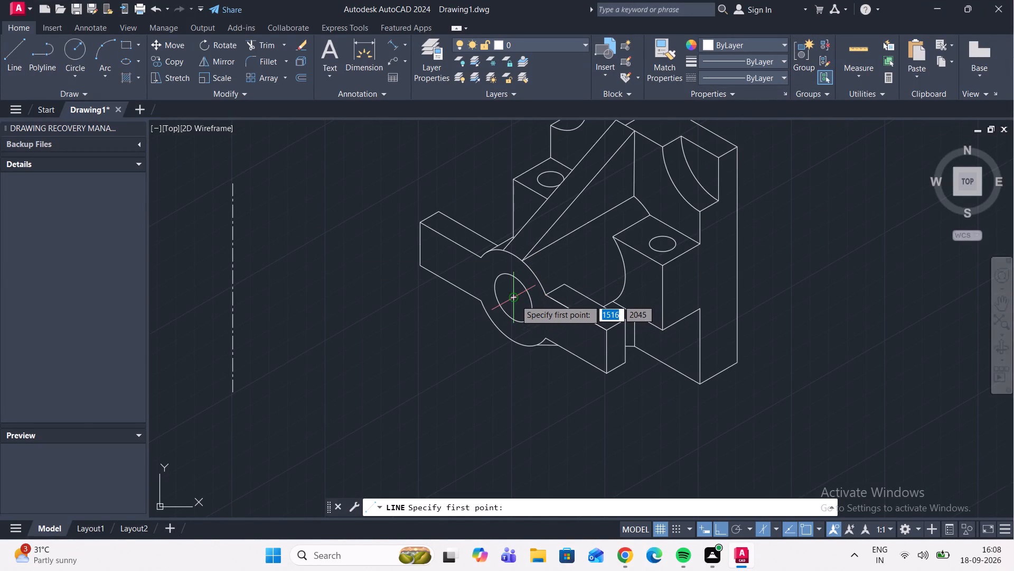
left_click(514, 300)
scroll(521, 248, "up", 4)
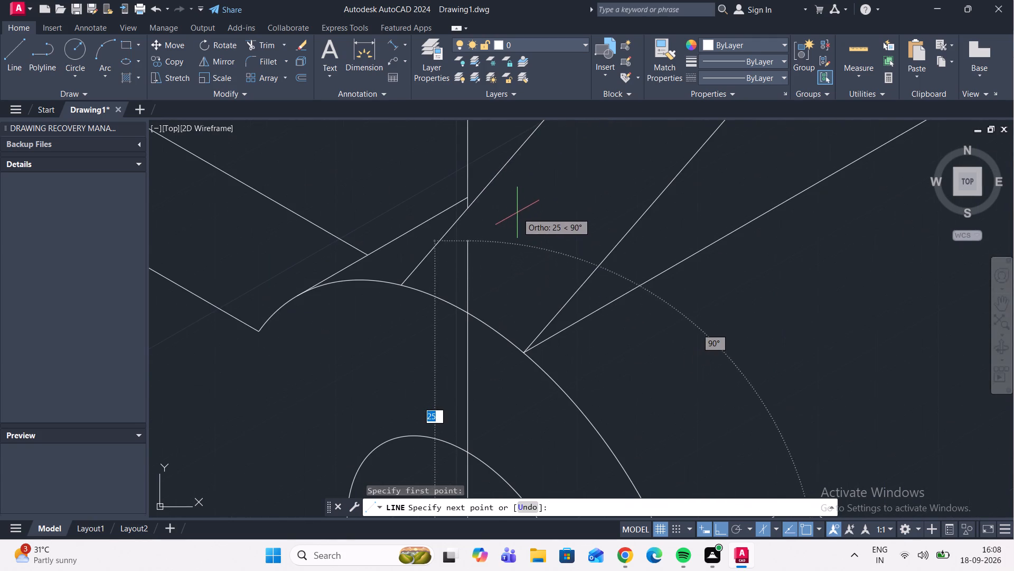
left_click(515, 210)
key("Escape")
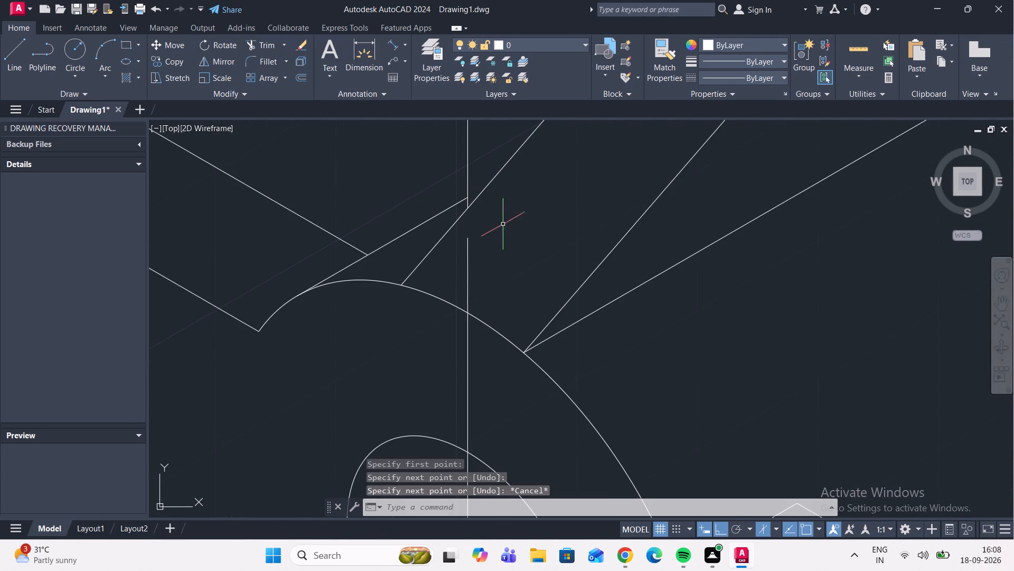
Draw a vertical line from the front hub hole's centre down past the hub's lower edge.
scroll(498, 232, "down", 3)
left_click(8, 60)
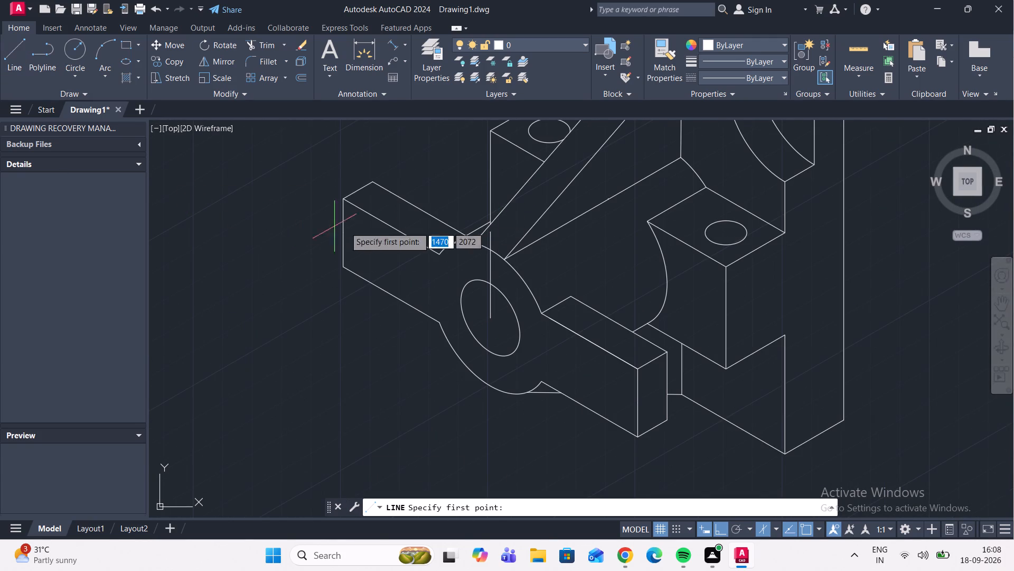
middle_click_drag(498, 321, 527, 260)
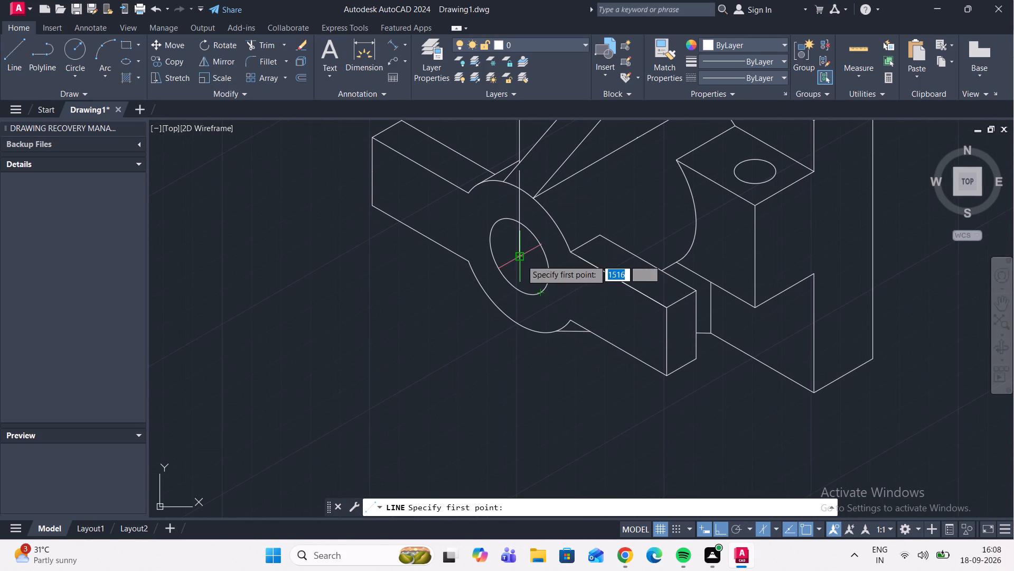
left_click(521, 260)
left_click(520, 361)
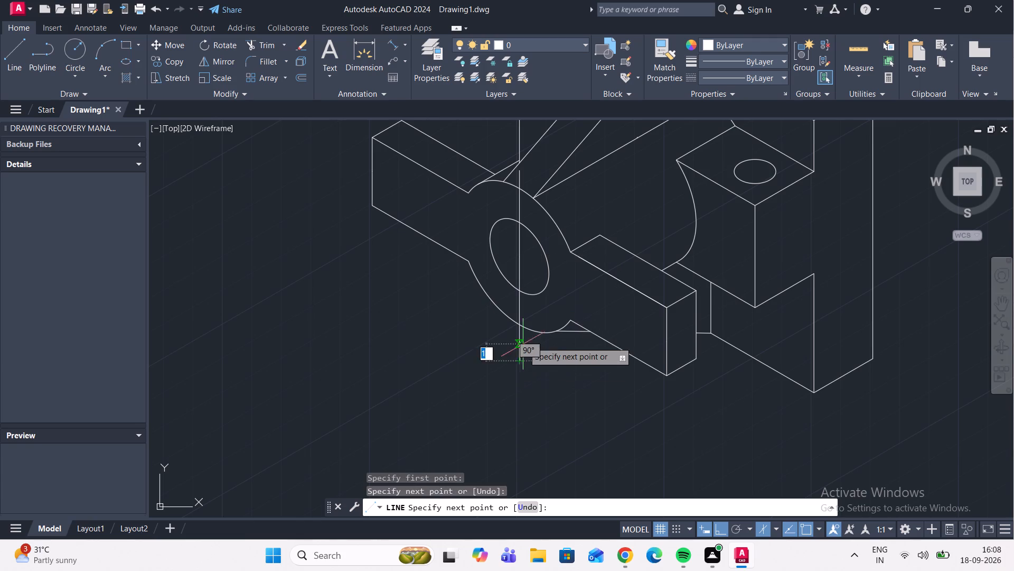
key("Escape")
Draw a line about 59 long at 330° from the front hub hole's centre along the arm, using the left isoplane.
scroll(511, 256, "up", 1)
left_click(23, 60)
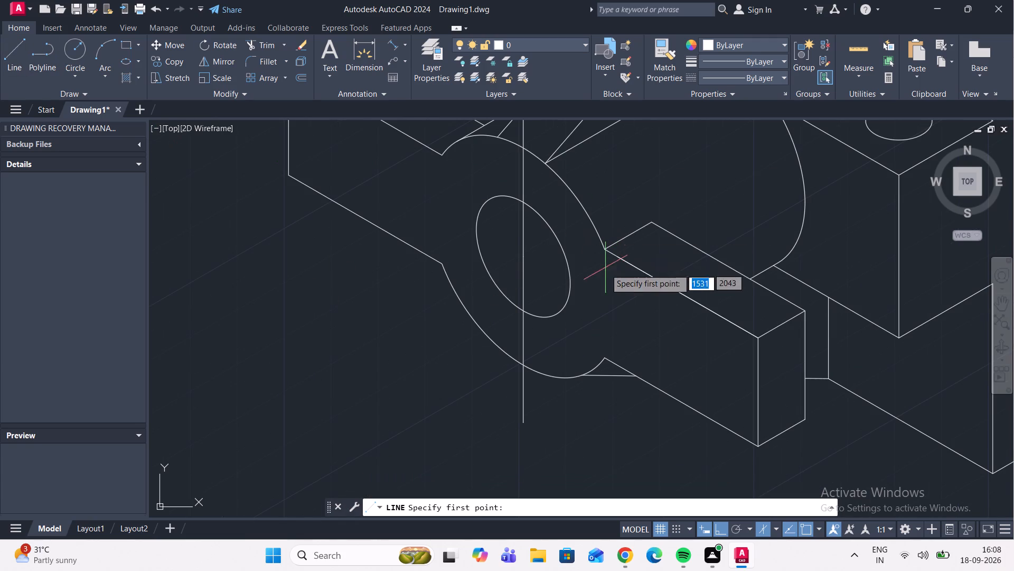
left_click(522, 256)
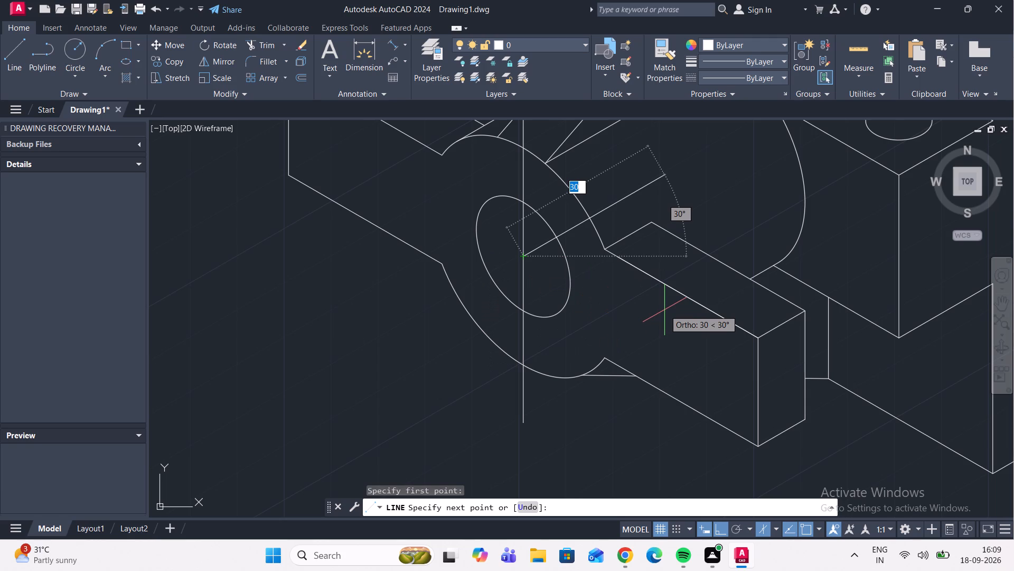
key("F5")
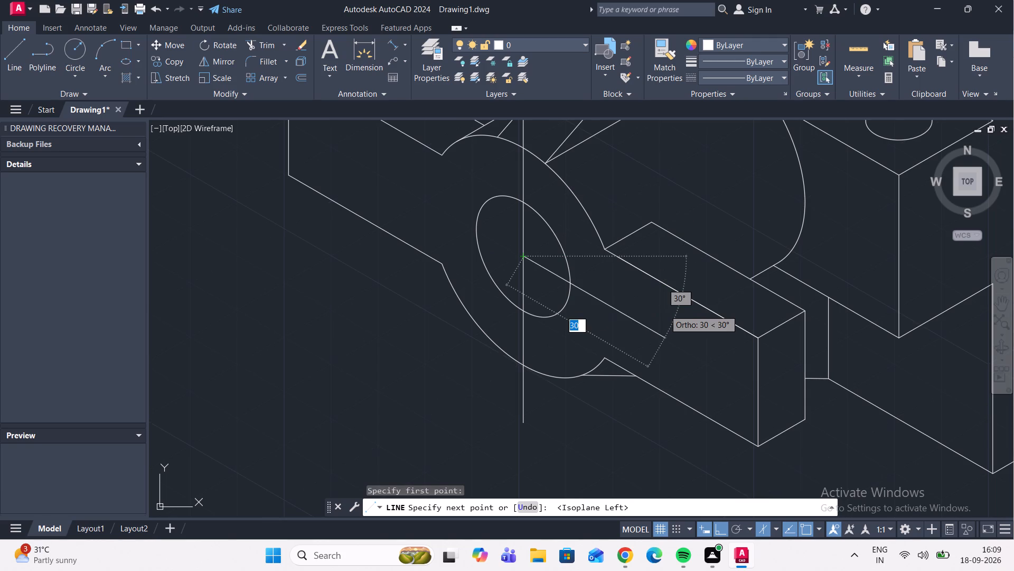
scroll(808, 403, "up", 2)
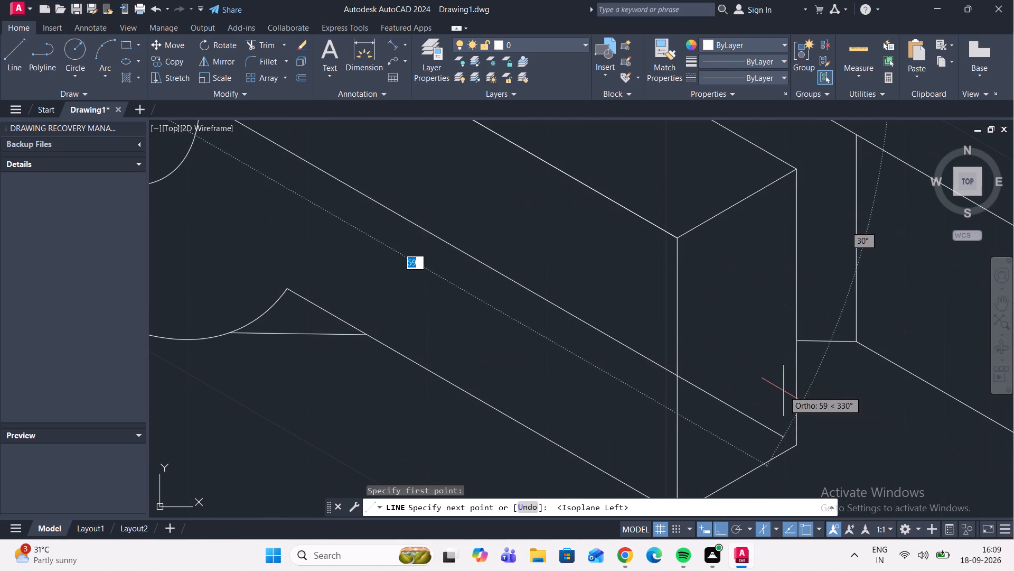
left_click(777, 395)
key("Escape")
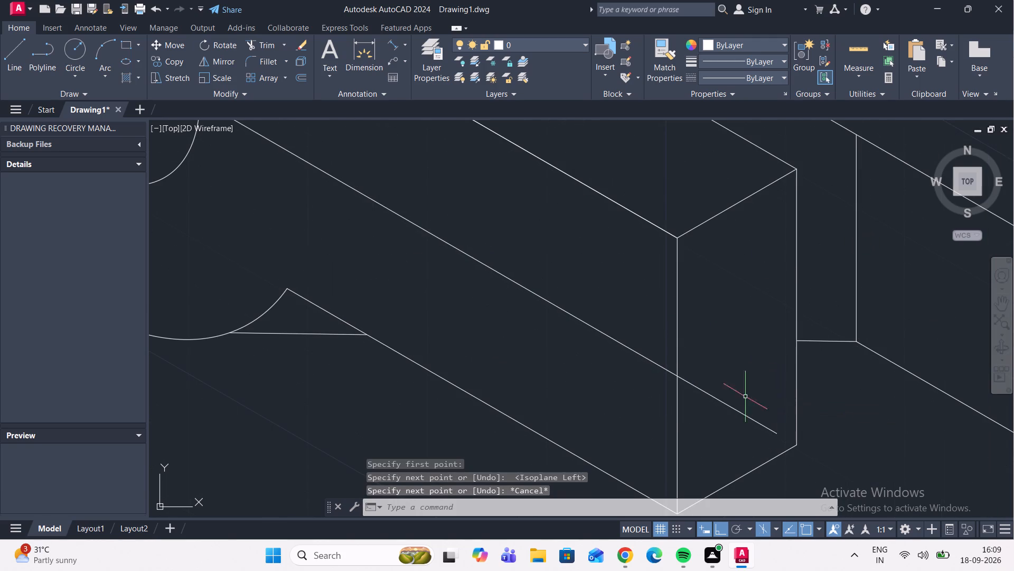
Draw a line at 150° from the front hub hole's centre along the arm to beyond its far end.
scroll(613, 374, "down", 3)
middle_click_drag(557, 353, 654, 370)
scroll(594, 353, "up", 2)
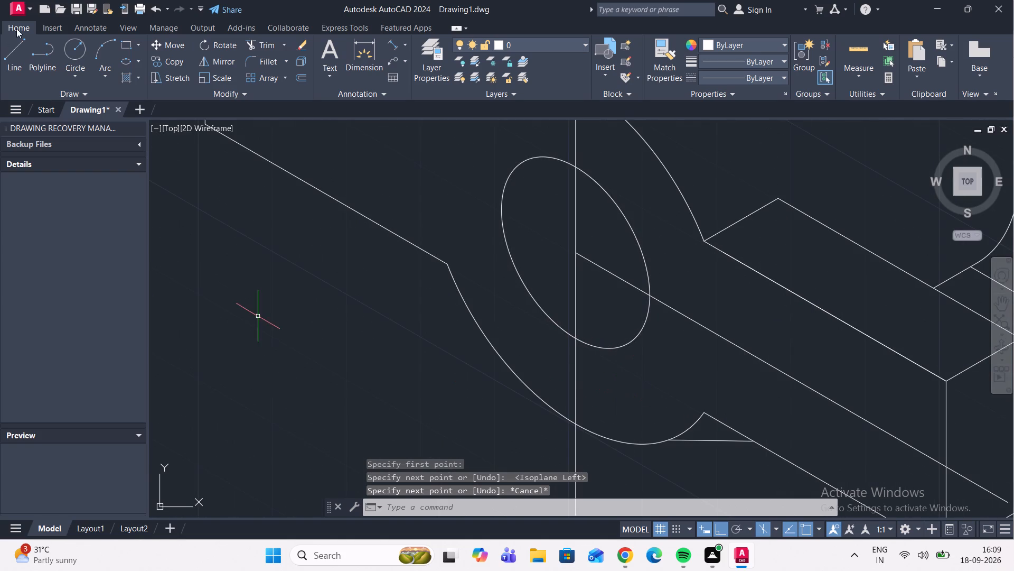
left_click(12, 53)
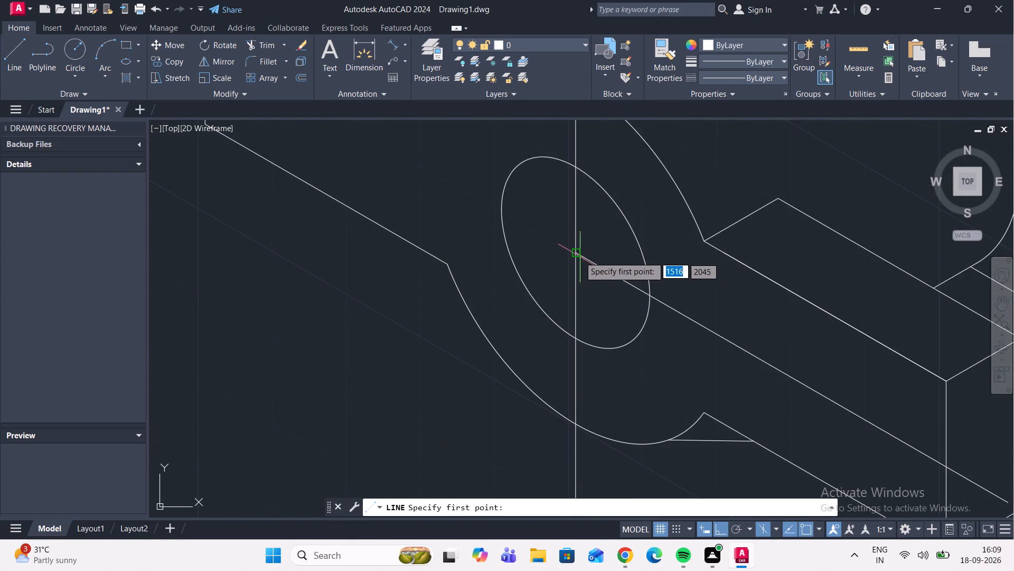
left_click(575, 251)
middle_click_drag(361, 171, 815, 511)
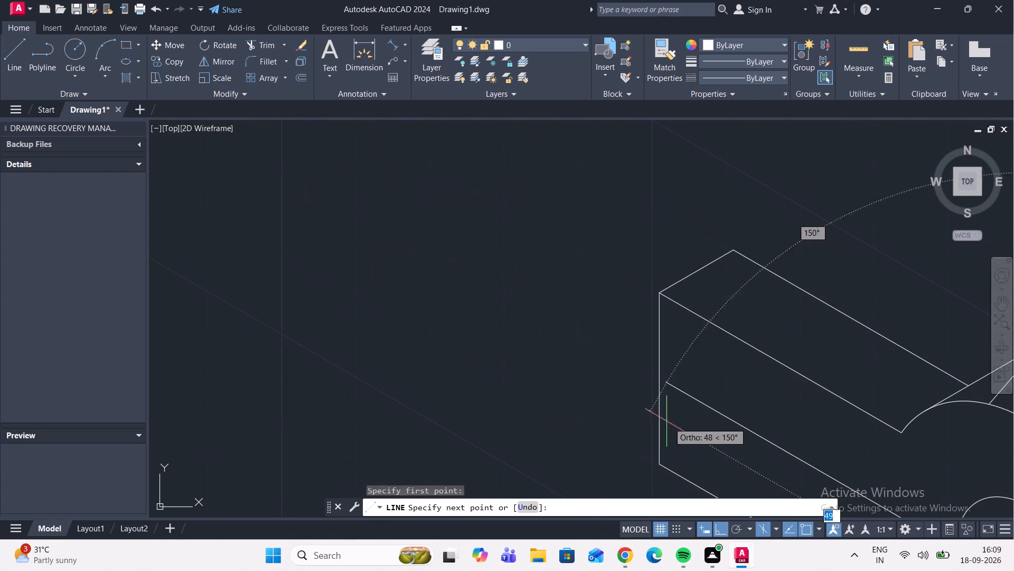
left_click(581, 380)
key("Escape")
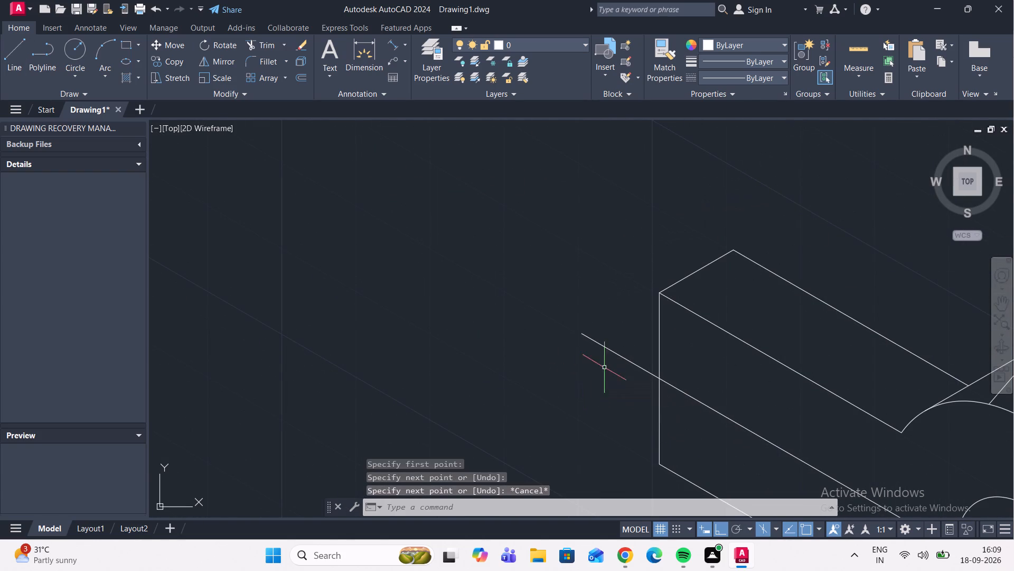
Match the properties of the separate vertical centre line onto the four lines running through the front hub hole.
scroll(608, 348, "down", 3)
scroll(711, 370, "down", 1)
middle_click_drag(690, 348, 647, 287)
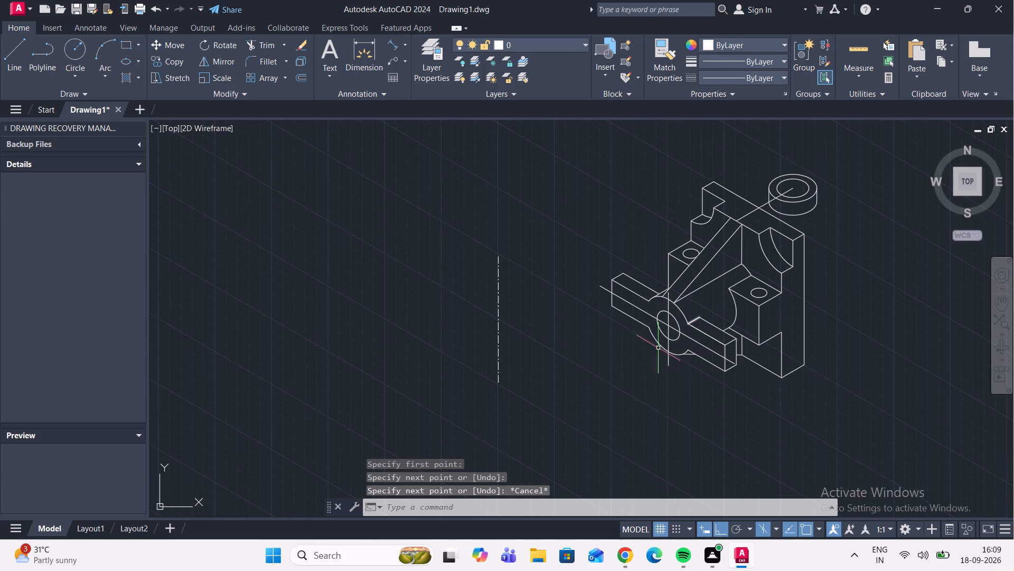
left_click(669, 79)
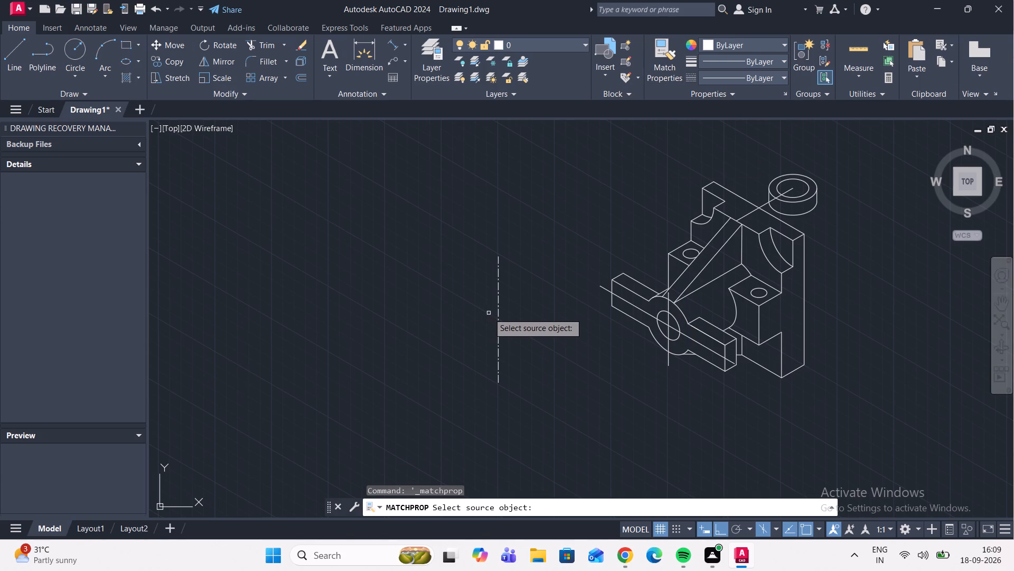
left_click(499, 320)
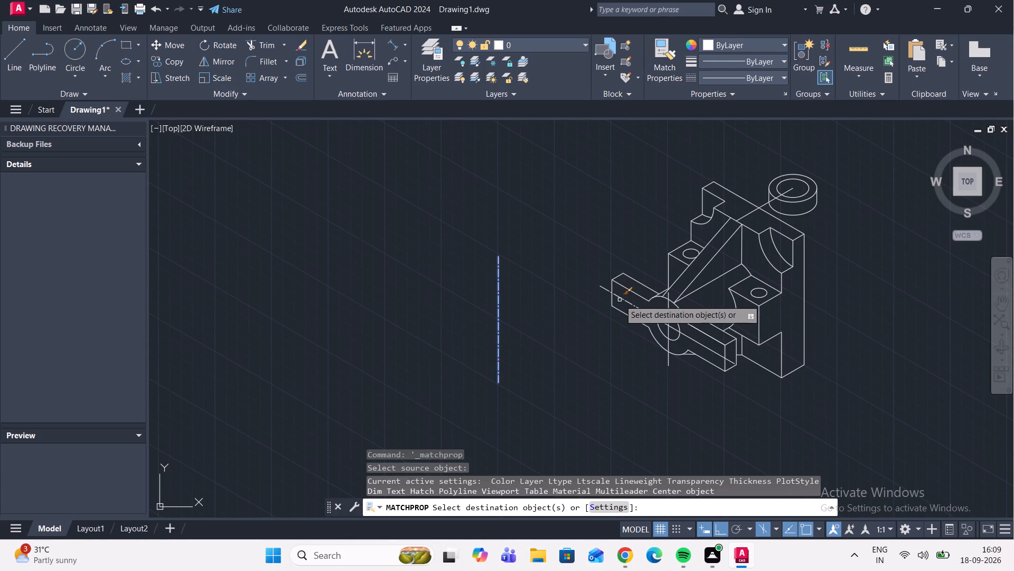
left_click(623, 299)
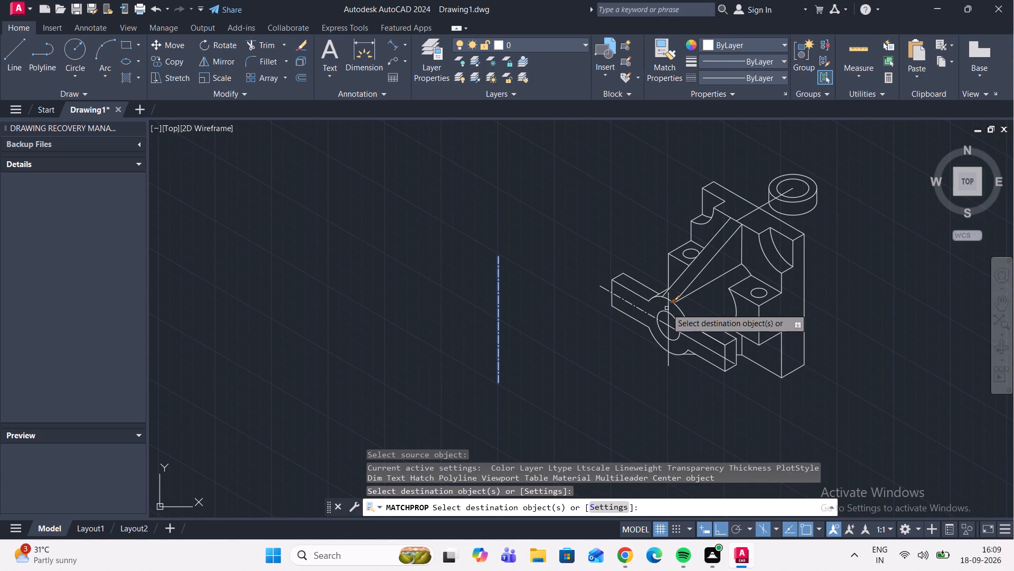
scroll(668, 307, "up", 4)
left_click(667, 306)
scroll(666, 285, "down", 3)
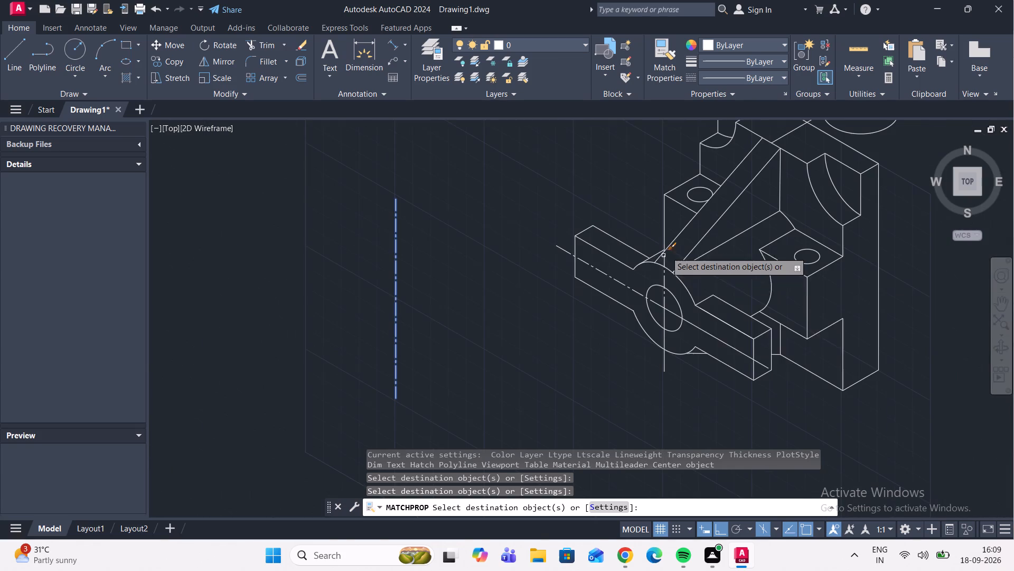
left_click(666, 343)
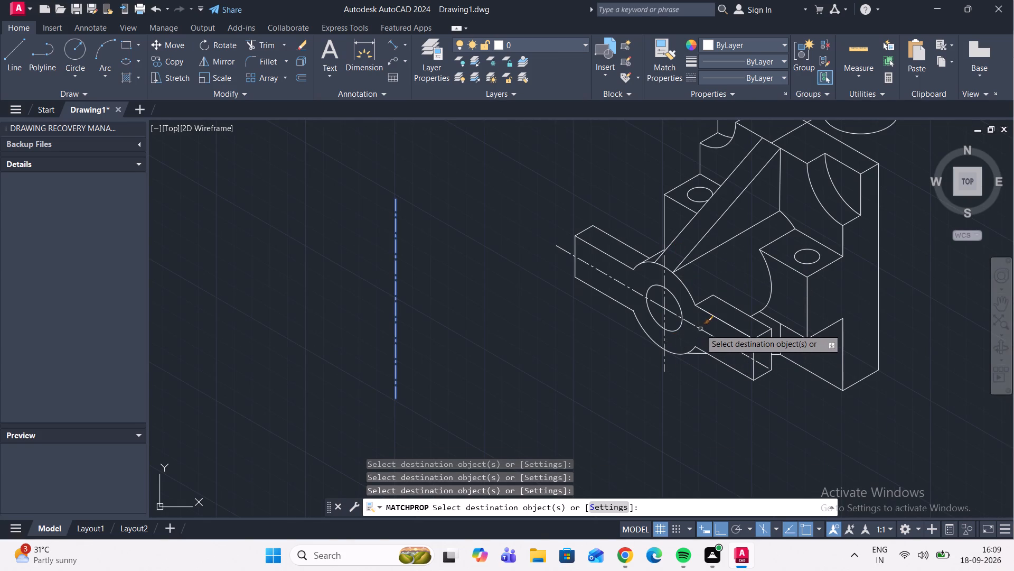
left_click(702, 328)
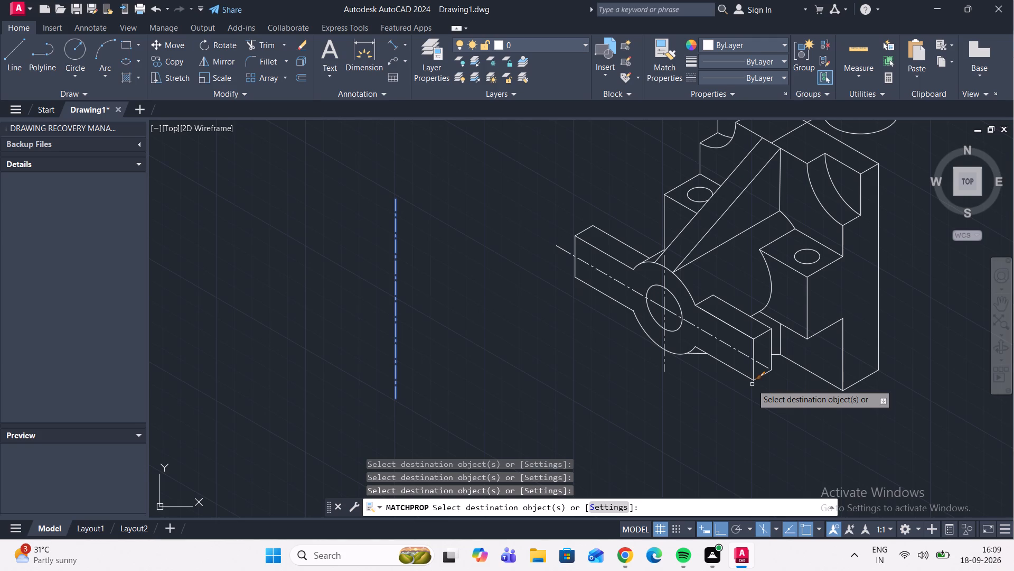
key("Escape")
Erase the separate vertical centre line beside the bracket.
left_click_drag(454, 288, 447, 281)
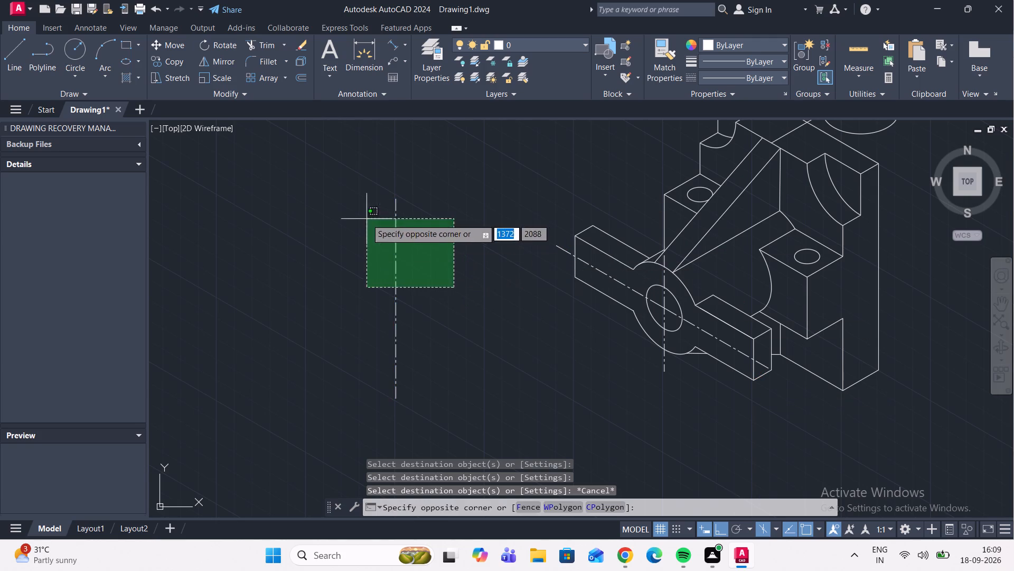
left_click(374, 224)
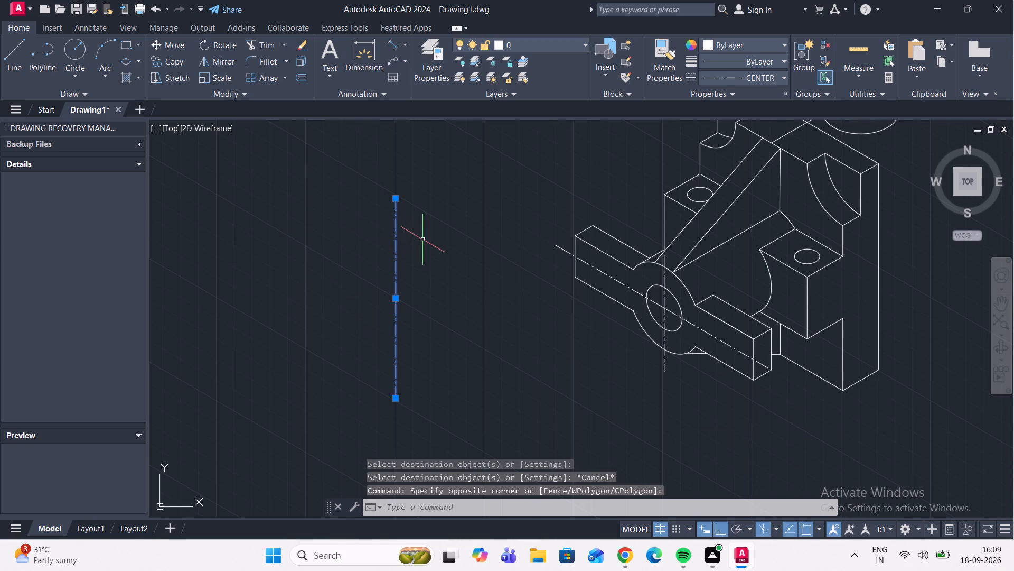
left_click(300, 44)
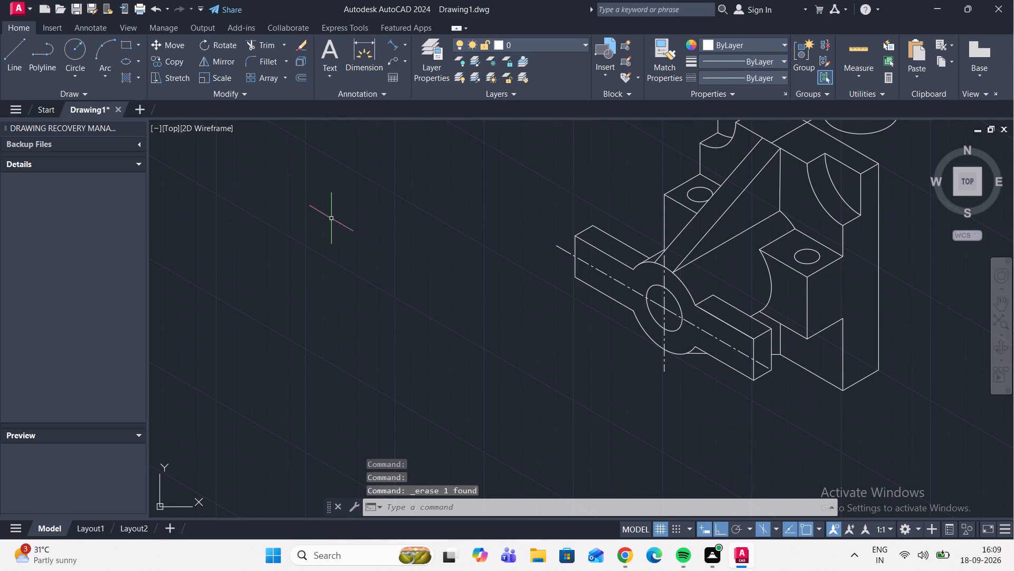
Draw a line along the middle of the sloping rib, from the hub's top edge up to the back plate's top edge.
middle_click_drag(523, 210, 326, 236)
scroll(383, 214, "down", 2)
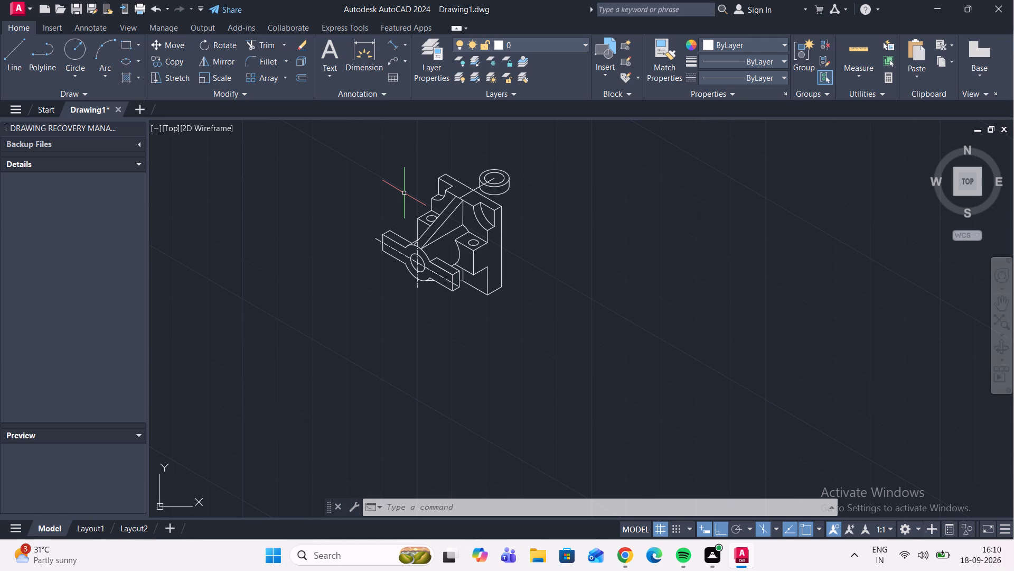
scroll(433, 227, "up", 3)
middle_click_drag(435, 245, 452, 372)
left_click(10, 50)
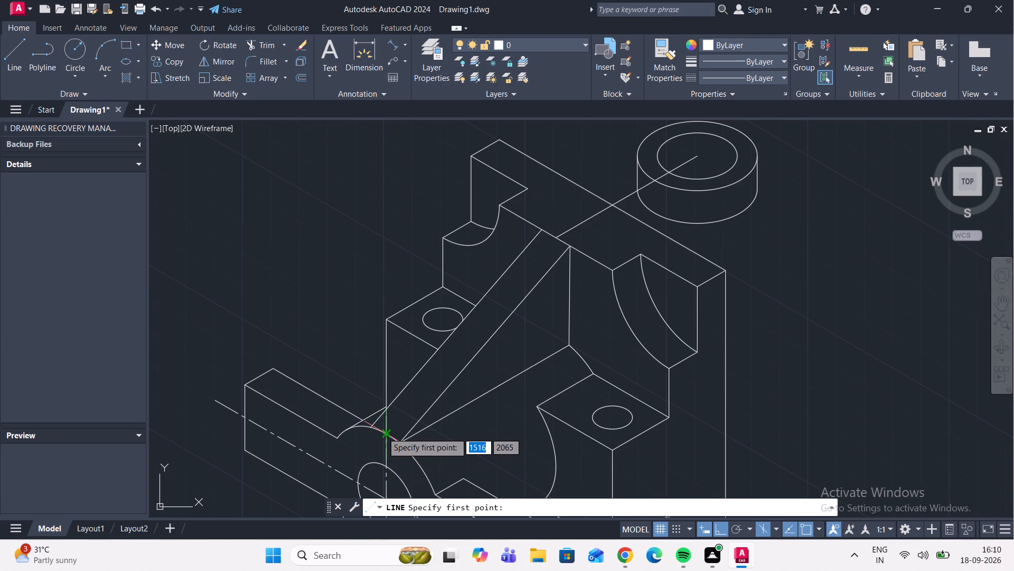
left_click(383, 434)
left_click(557, 236)
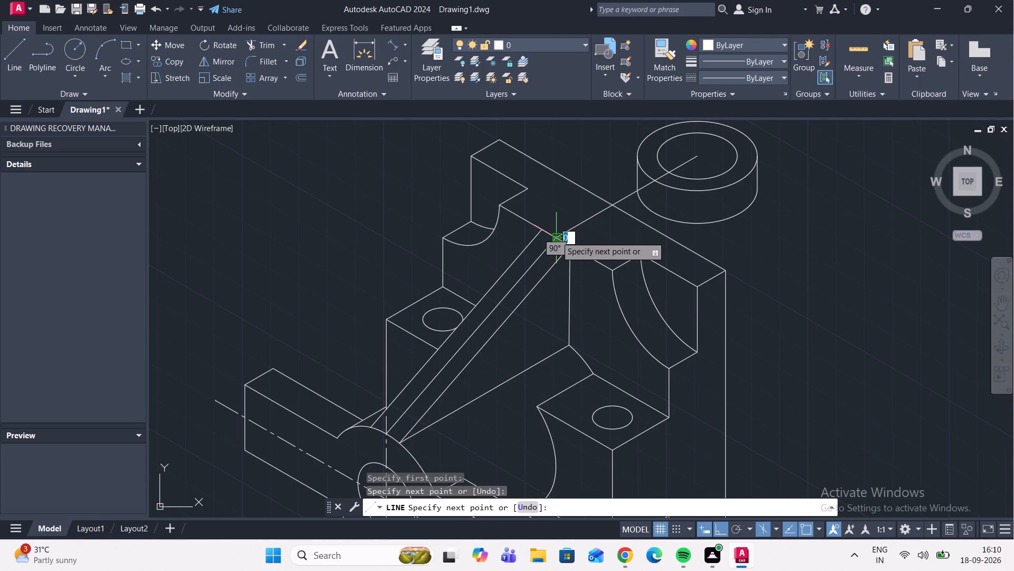
key("Escape")
Match the properties of the hub's vertical centre line onto the line along the middle of the sloping rib.
scroll(530, 271, "up", 1)
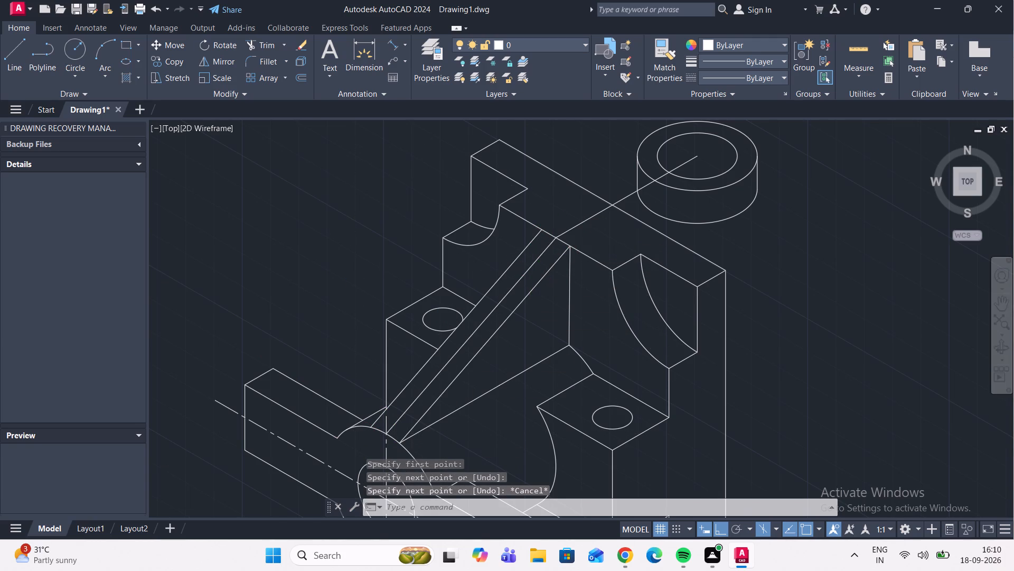
left_click(660, 69)
scroll(509, 237, "down", 4)
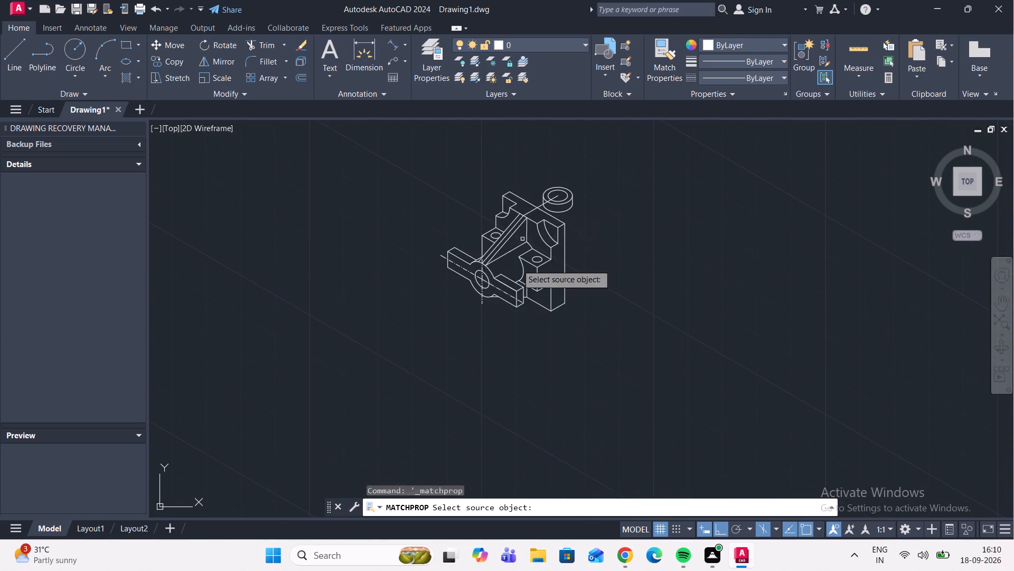
scroll(492, 266, "up", 3)
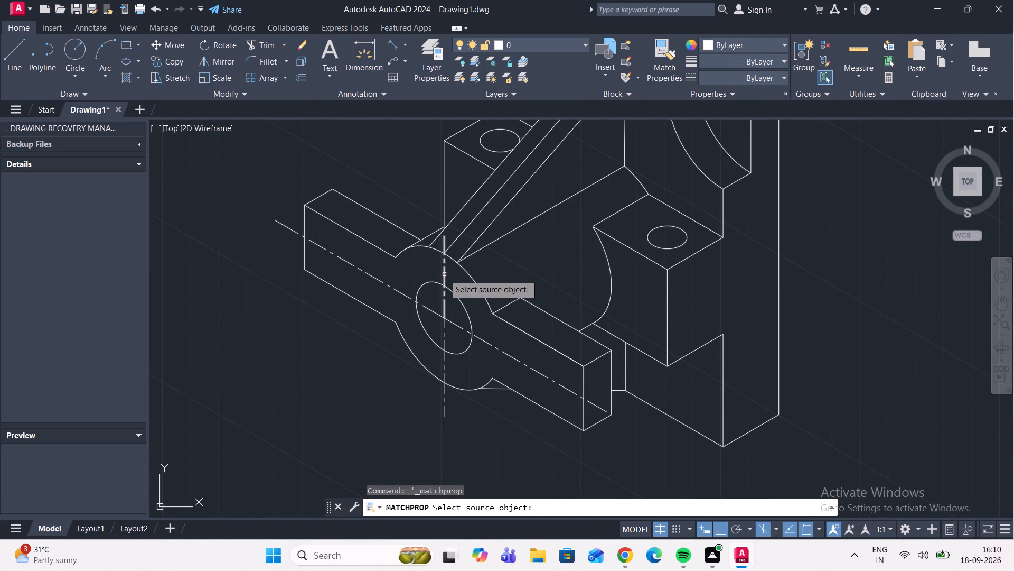
left_click(444, 274)
left_click(463, 231)
scroll(464, 231, "down", 2)
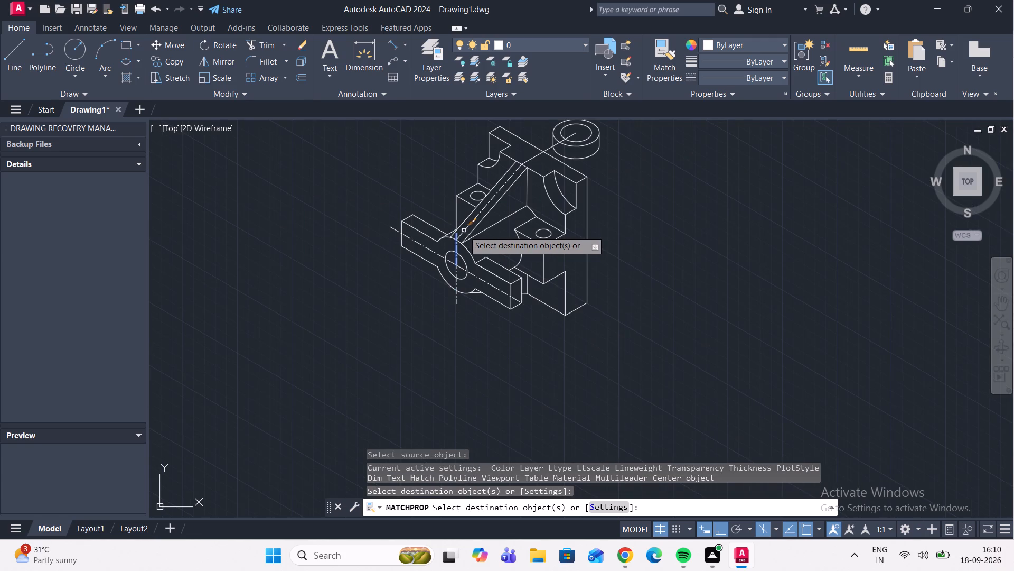
key("Escape")
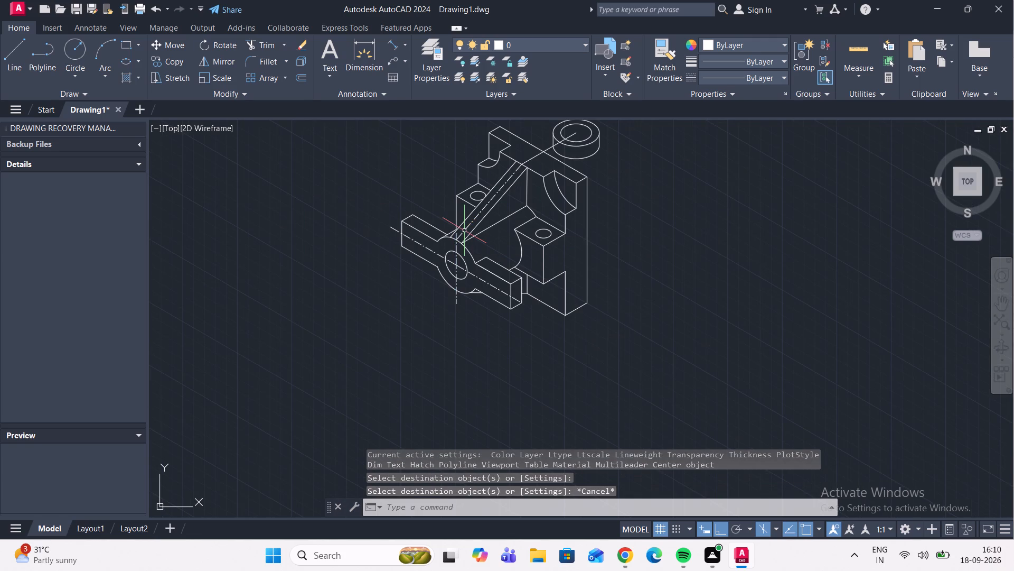
Draw a line about 7 long at 330° from the centre of the small hole in the right-hand block's top face.
left_click(10, 57)
scroll(551, 243, "up", 1)
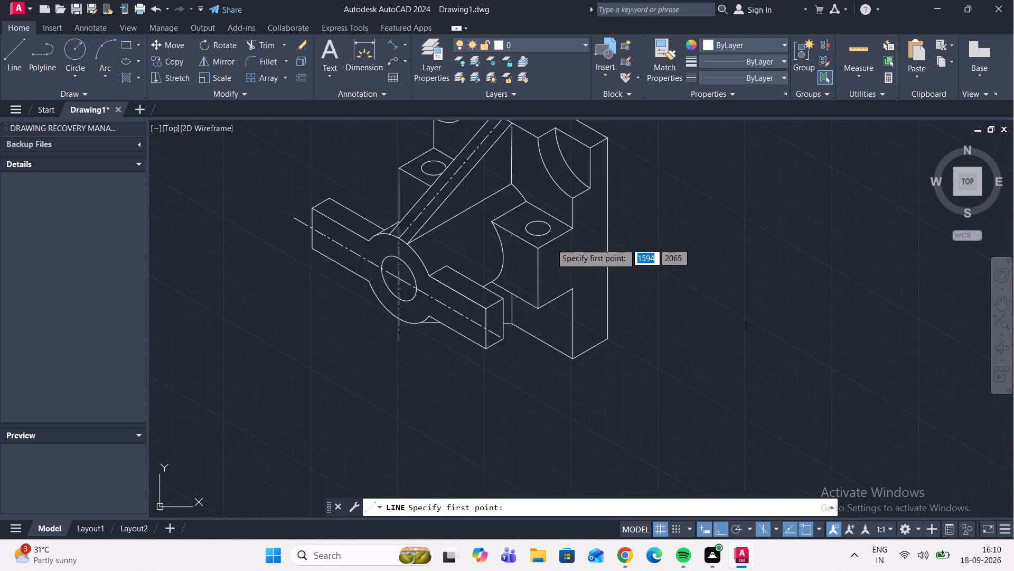
scroll(551, 243, "up", 3)
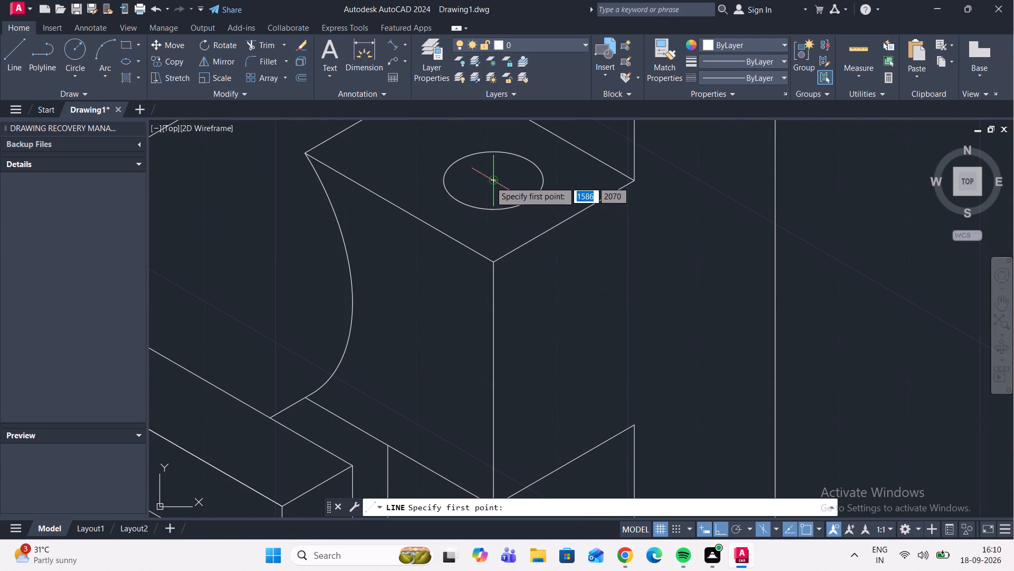
left_click(490, 181)
scroll(540, 209, "up", 2)
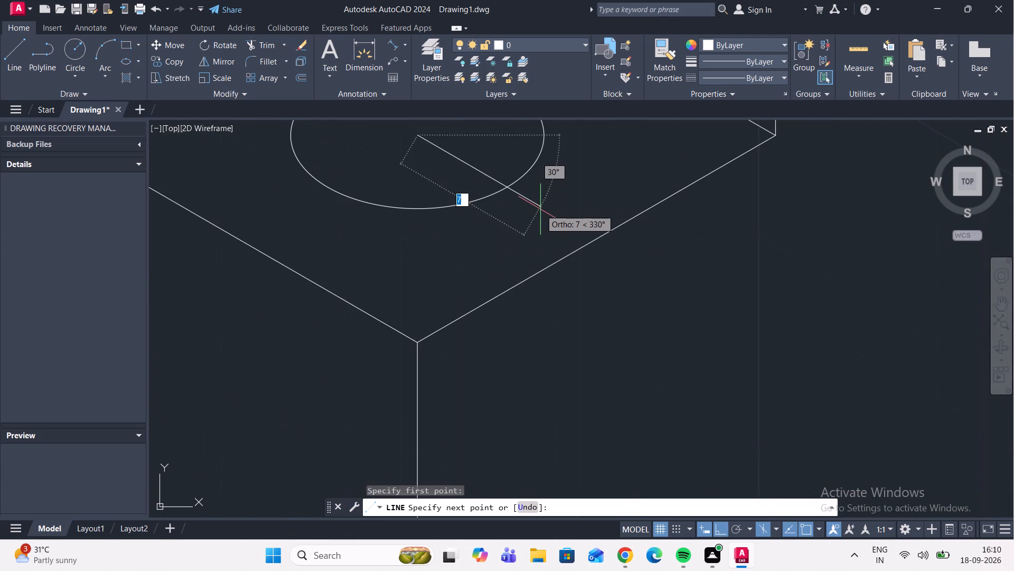
left_click(549, 224)
key("Escape")
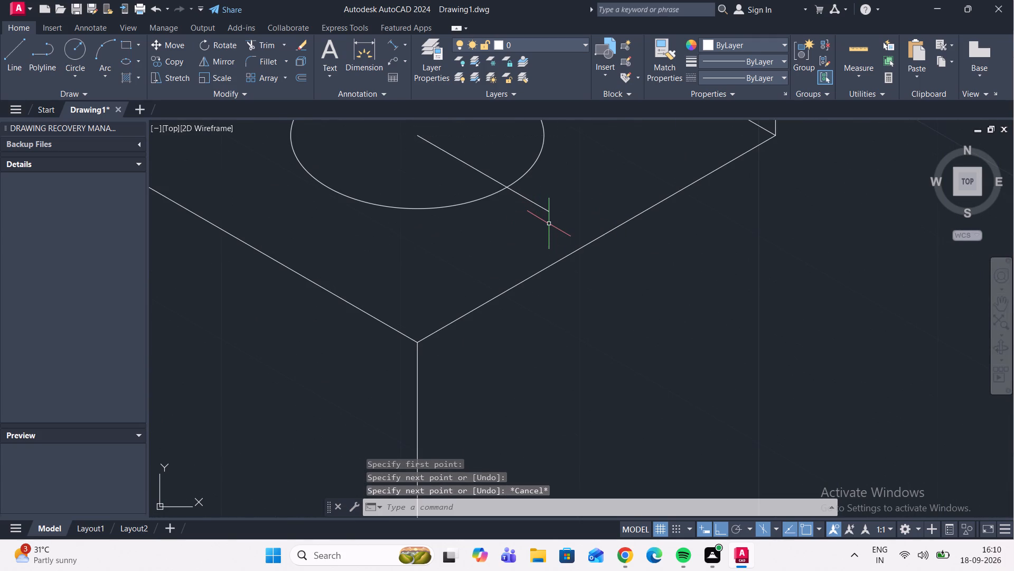
Draw a line at 150° from the same small hole's centre to just beyond the hole's edge.
key("space")
middle_click_drag(524, 197, 602, 273)
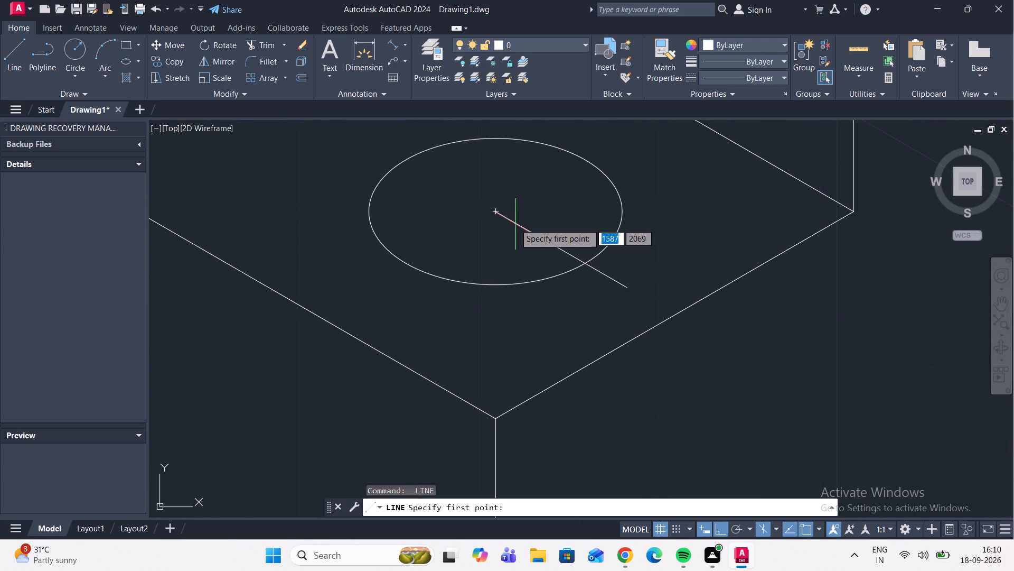
left_click(495, 213)
middle_click_drag(336, 158, 348, 182)
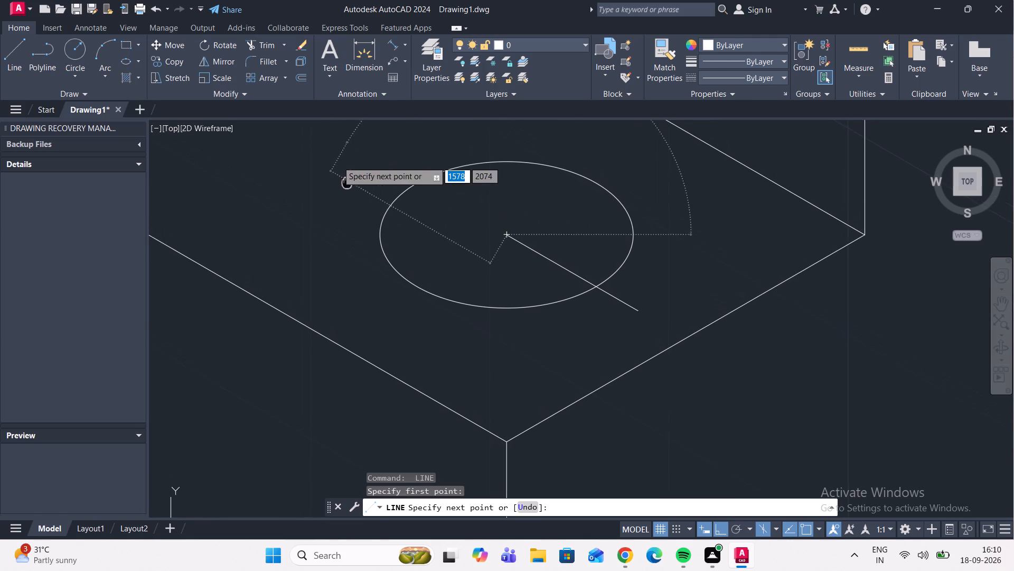
left_click(377, 199)
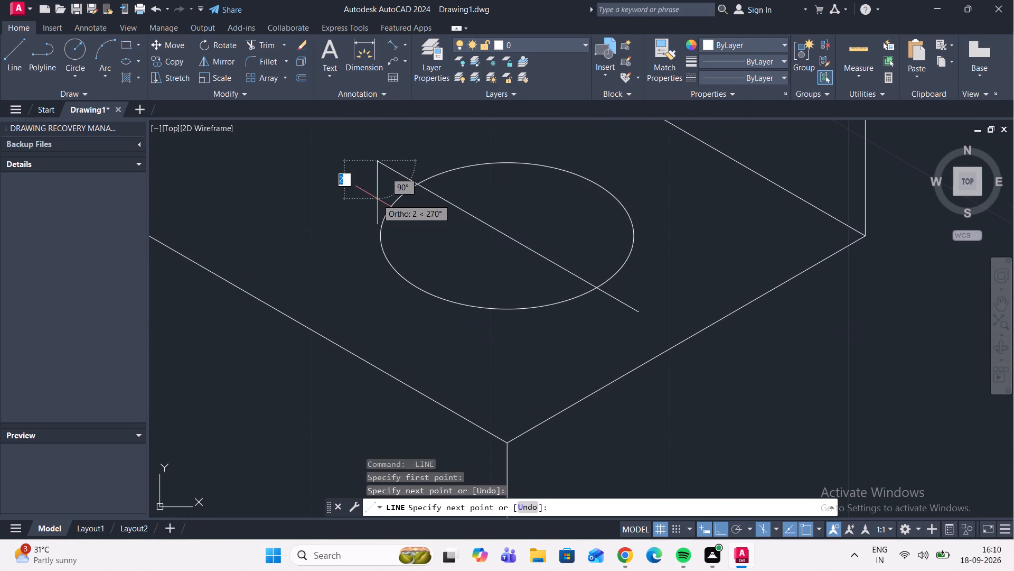
key("Escape")
Draw a line at 210° from the same small hole's centre to beyond its edge, using the top isoplane.
key("space")
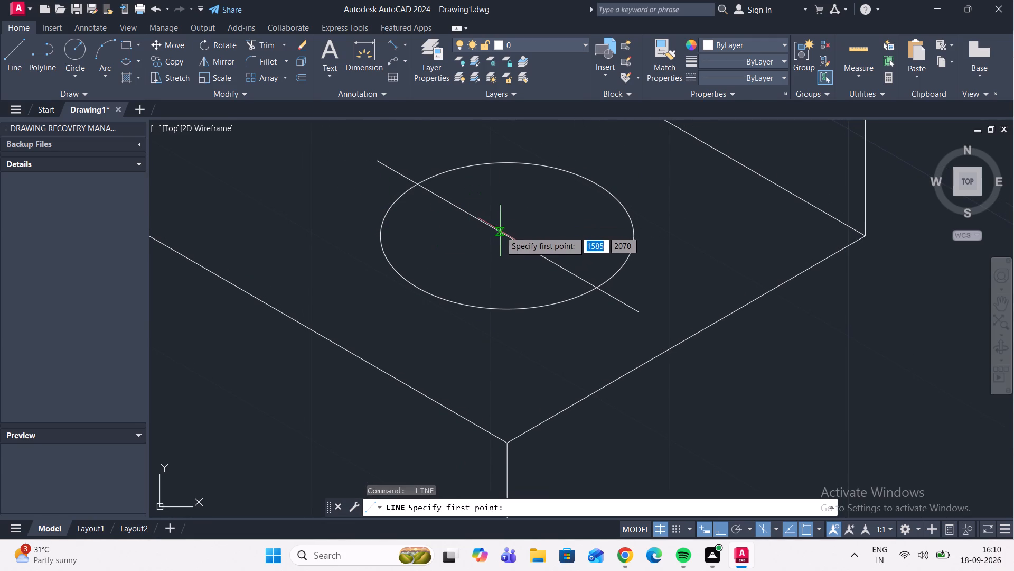
left_click(505, 236)
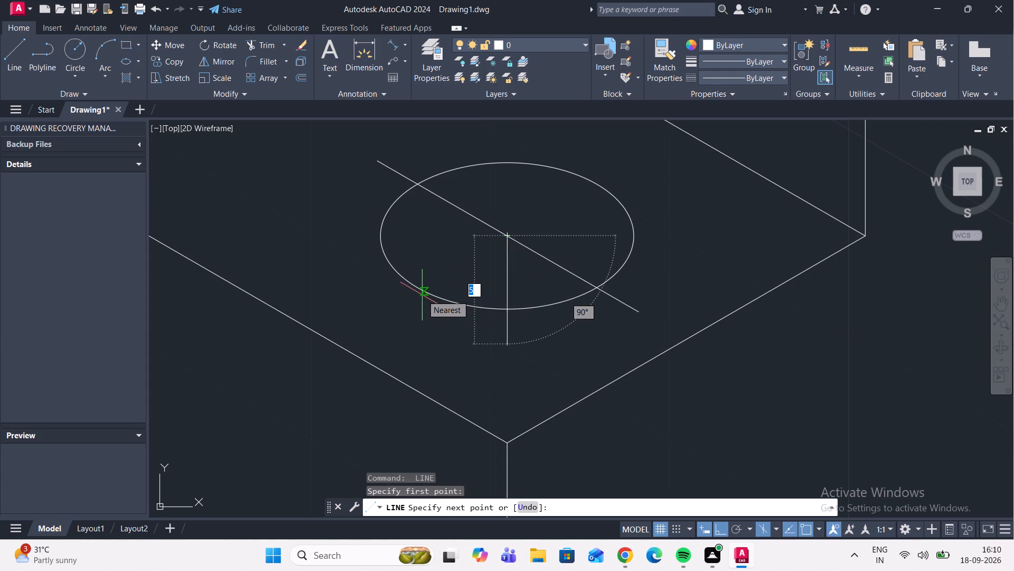
key("F5")
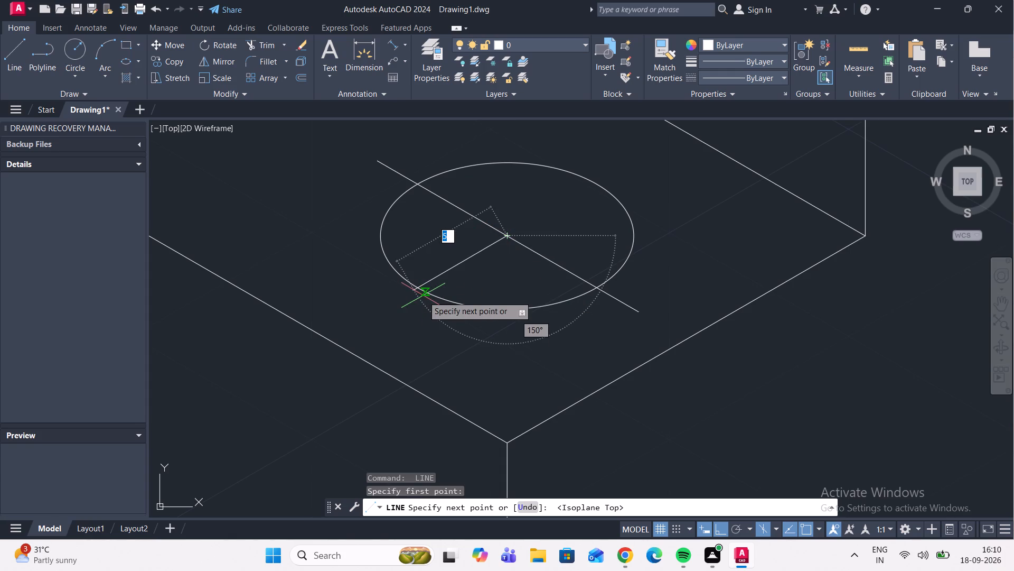
left_click(380, 323)
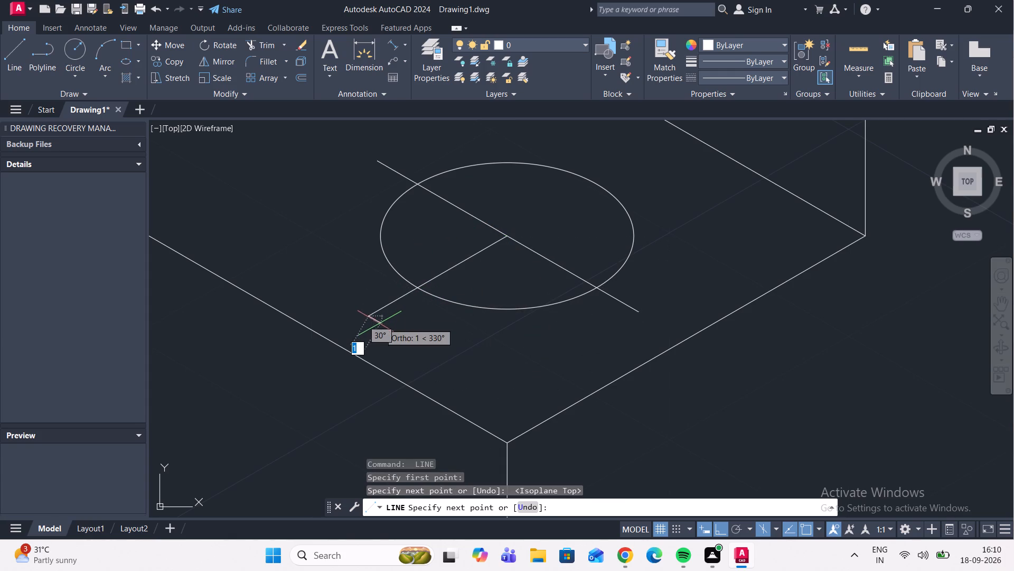
key("Escape")
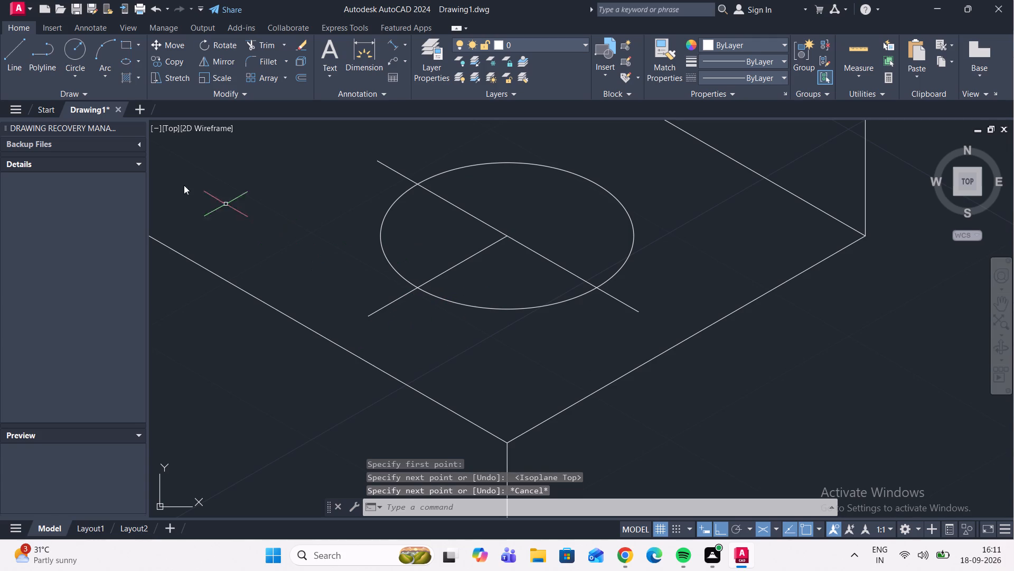
Draw a line about 7 long at 30° from the centre of the small hole in the right-hand block's top face.
left_click(17, 58)
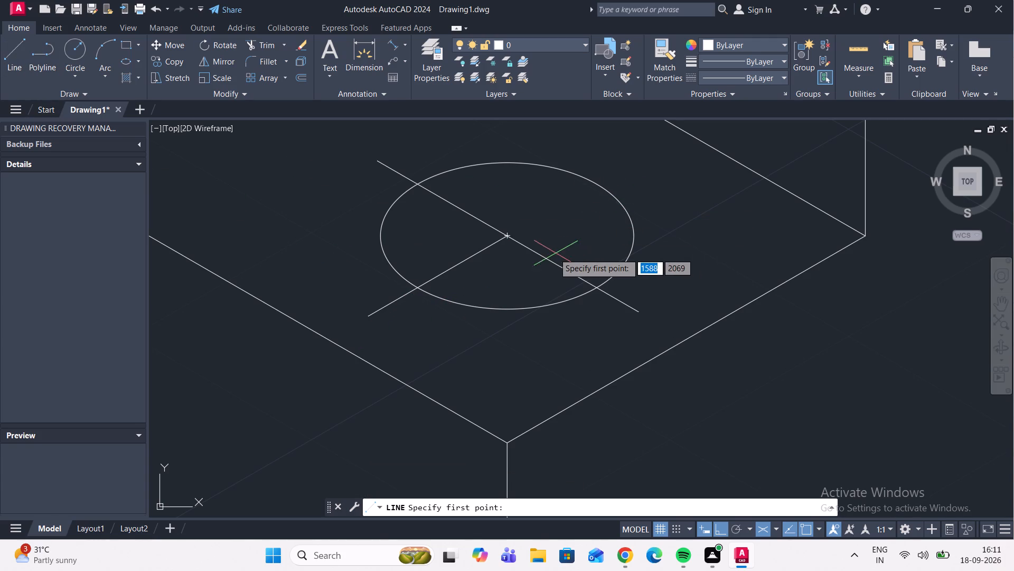
left_click(507, 235)
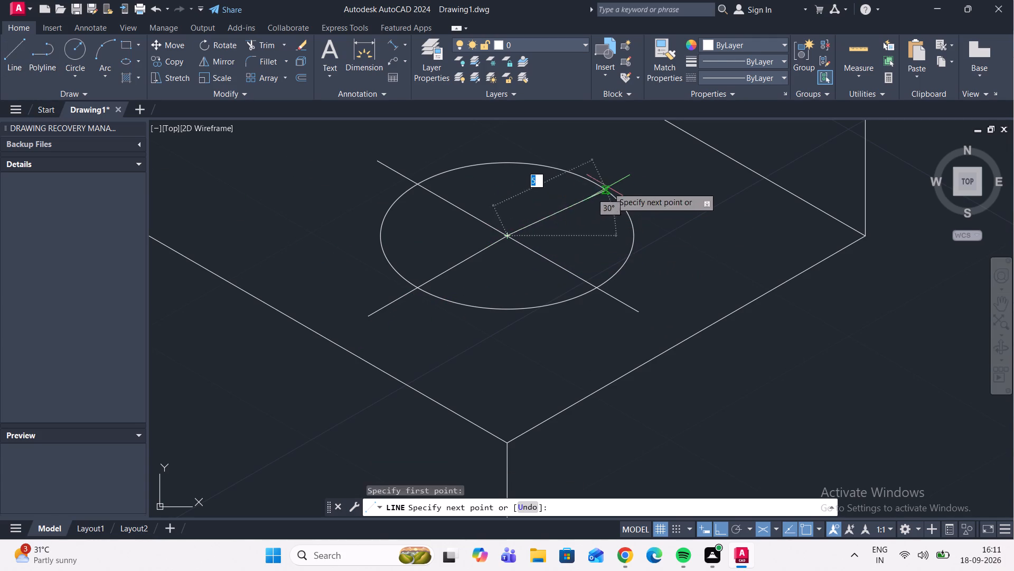
left_click(646, 172)
key("Escape")
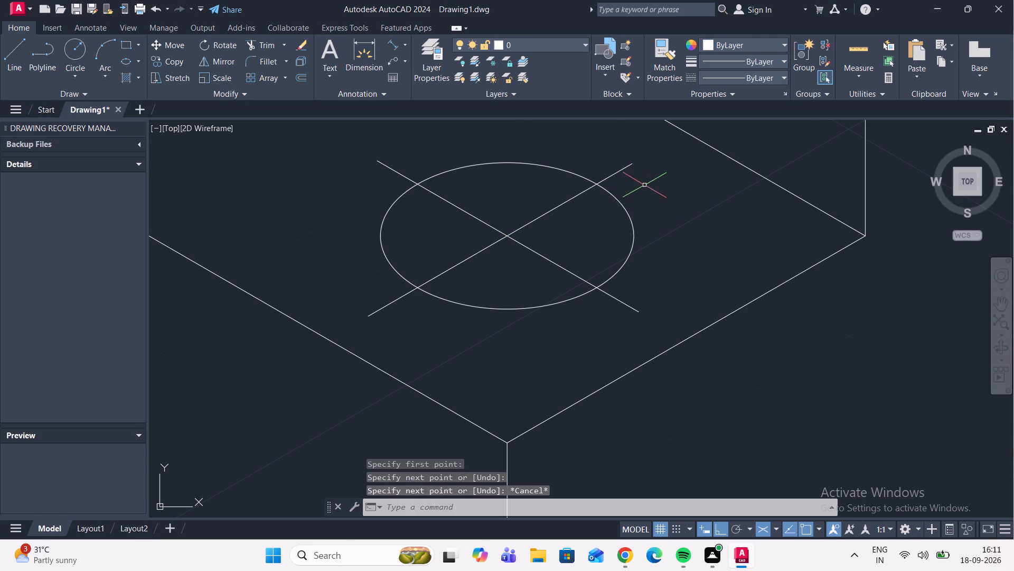
Draw a line about 8 long at 150° from the centre of the small hole in the block behind the sloping rib.
scroll(643, 201, "down", 2)
middle_click_drag(600, 193, 854, 318)
middle_click_drag(683, 237, 874, 400)
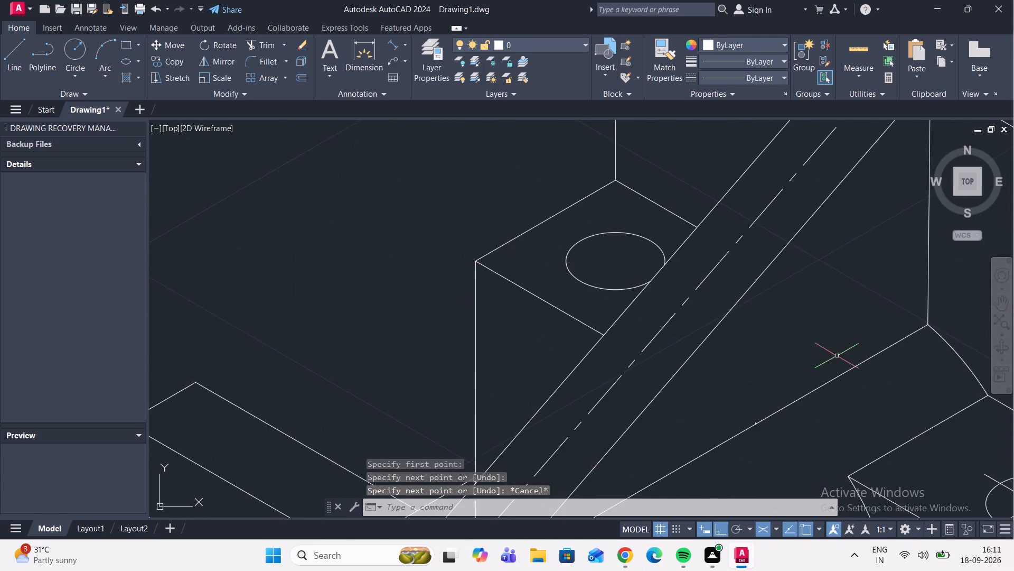
middle_click_drag(608, 254, 629, 271)
scroll(614, 260, "down", 1)
scroll(643, 278, "up", 2)
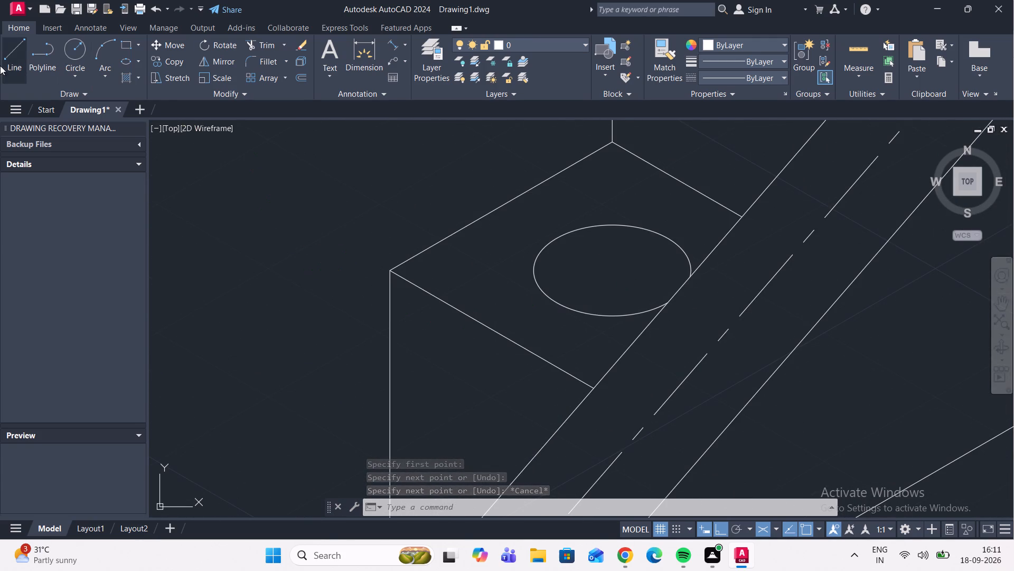
left_click(10, 58)
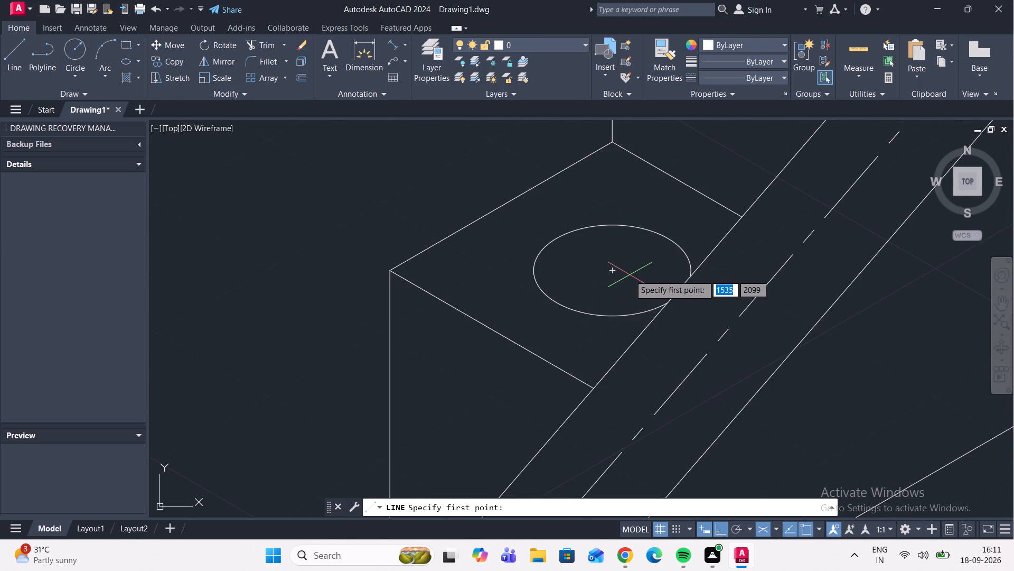
left_click(612, 270)
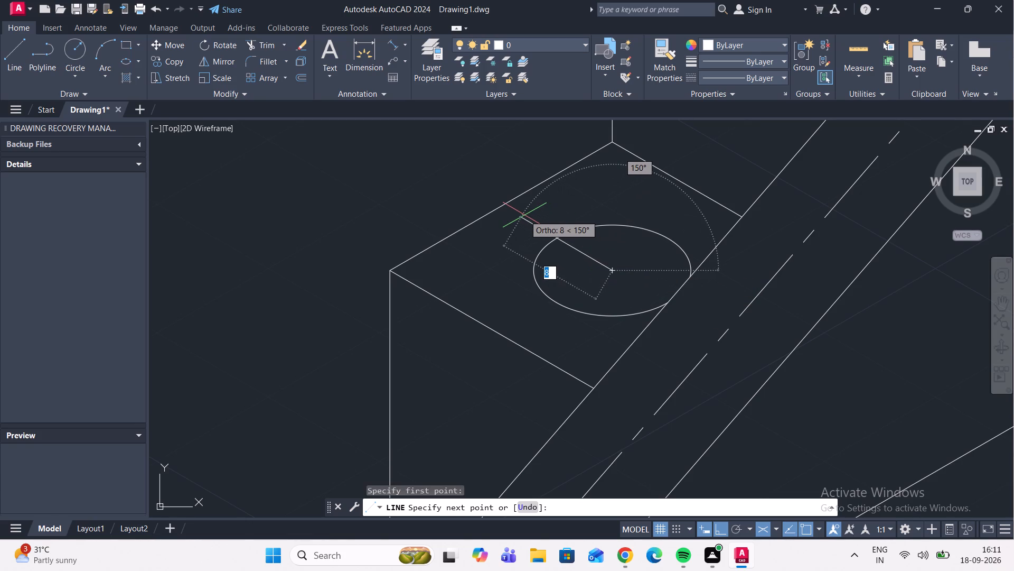
left_click(527, 220)
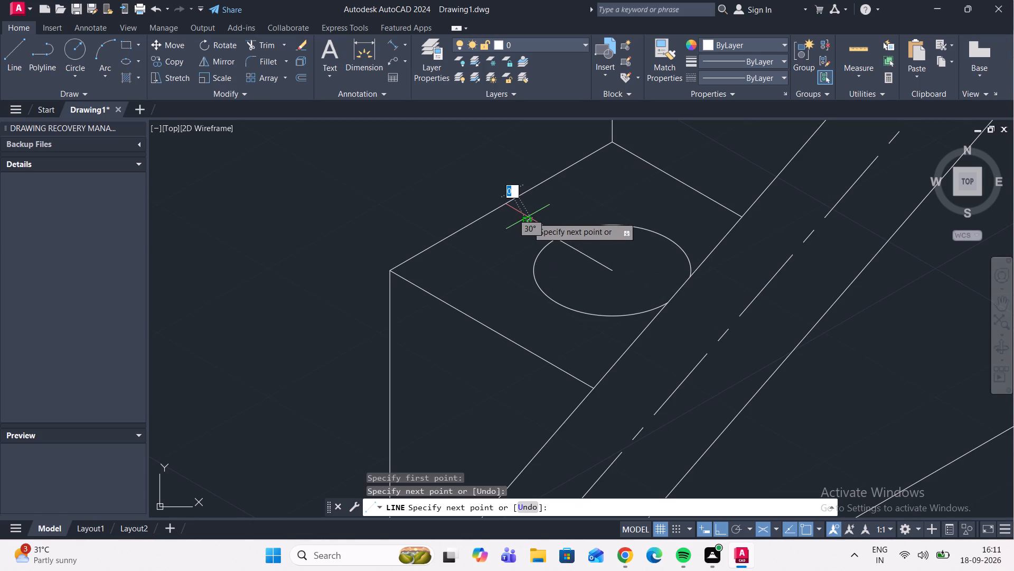
key("Escape")
Draw a line at 210° from the centre of the small hole beside the rib to beyond the hole's edge.
key("space")
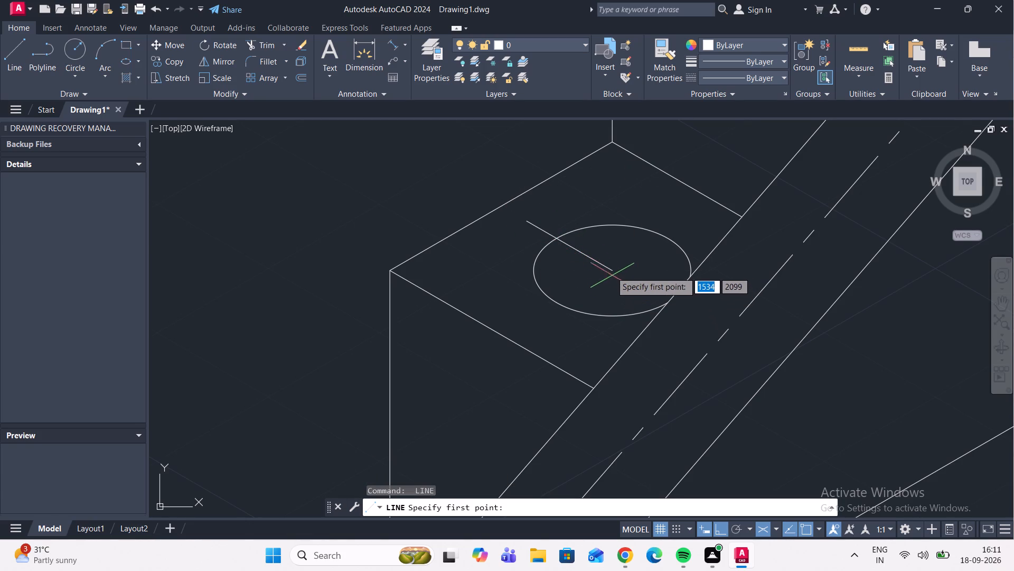
left_click(611, 270)
scroll(547, 318, "up", 1)
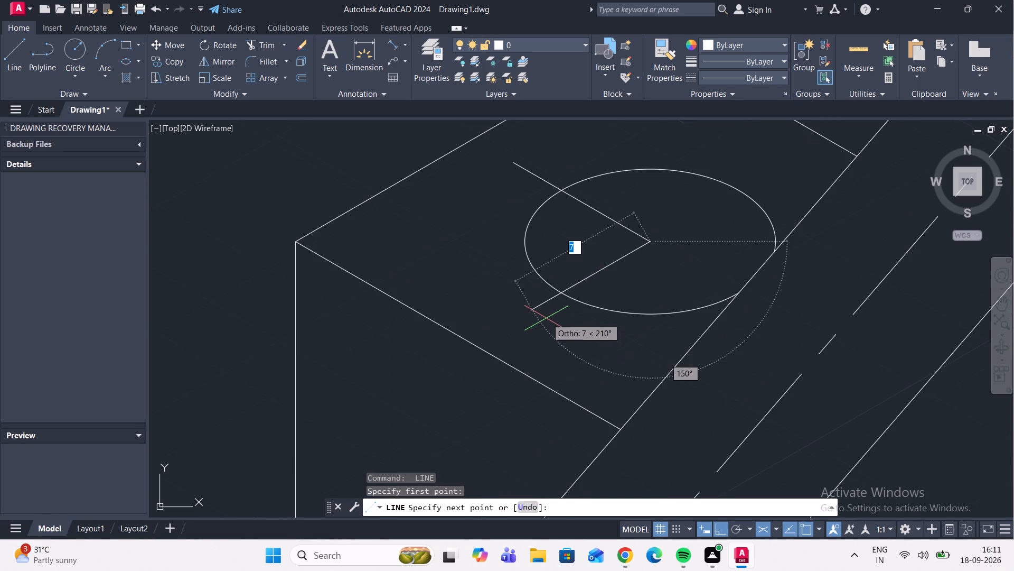
left_click(529, 335)
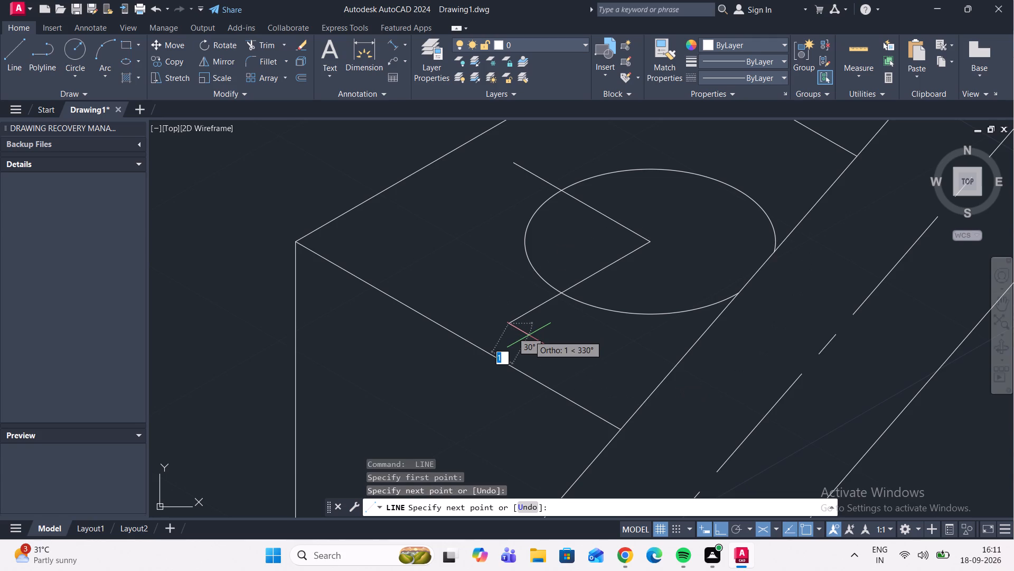
key("space")
Draw a line about 5 long at 330° from the same small hole's centre to just past the rib's edge.
key("space")
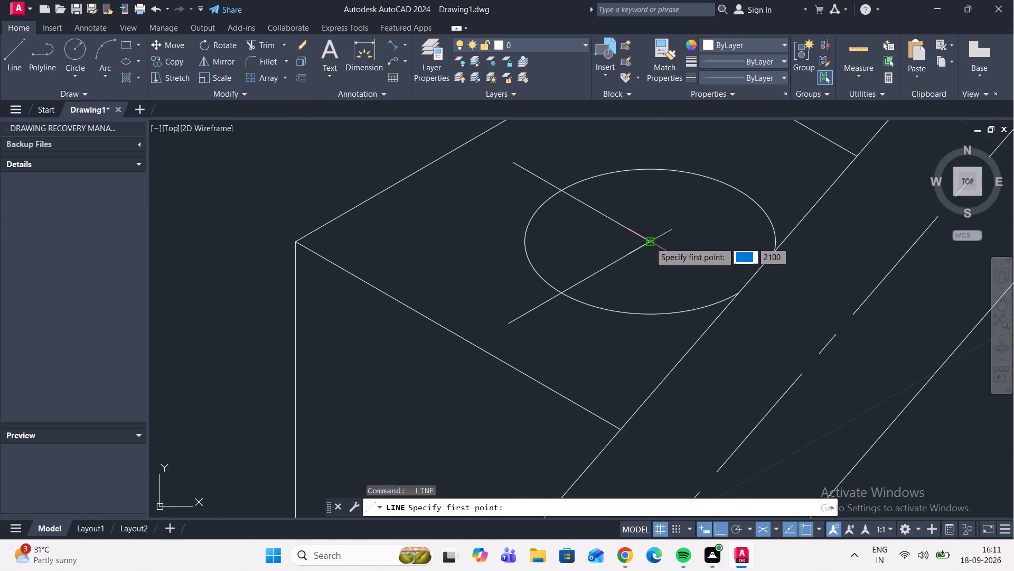
left_click(650, 242)
scroll(753, 299, "up", 3)
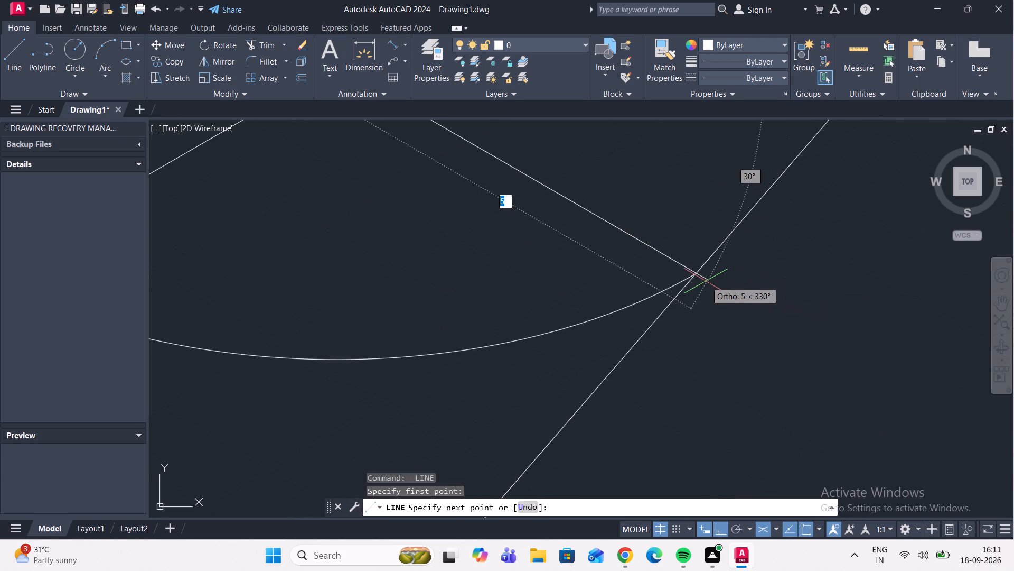
left_click(715, 284)
key("Escape")
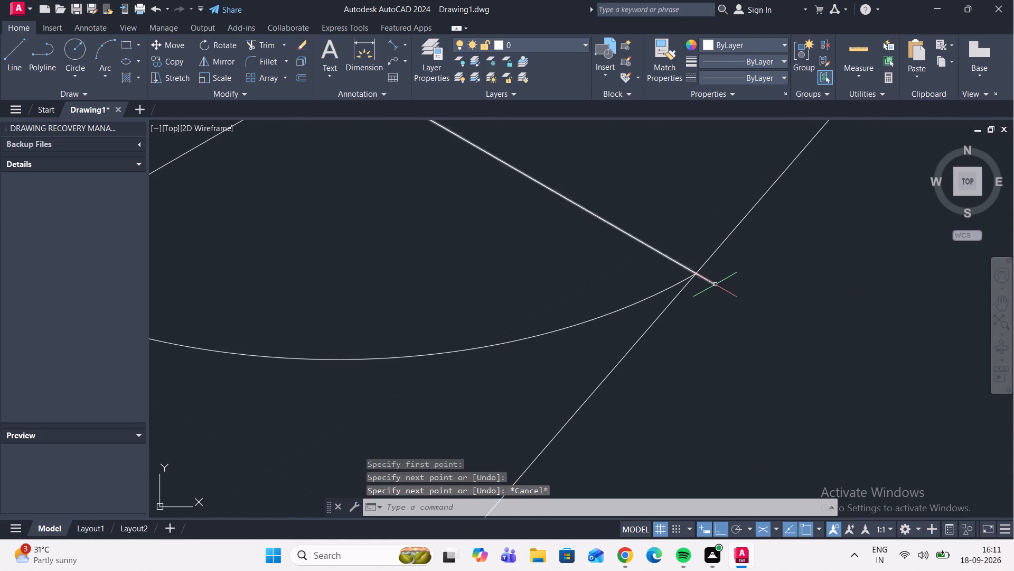
Draw a line about 7 long at 30° from the same small hole's centre to beyond the hole's edge.
middle_click_drag(685, 247, 703, 361)
key("space")
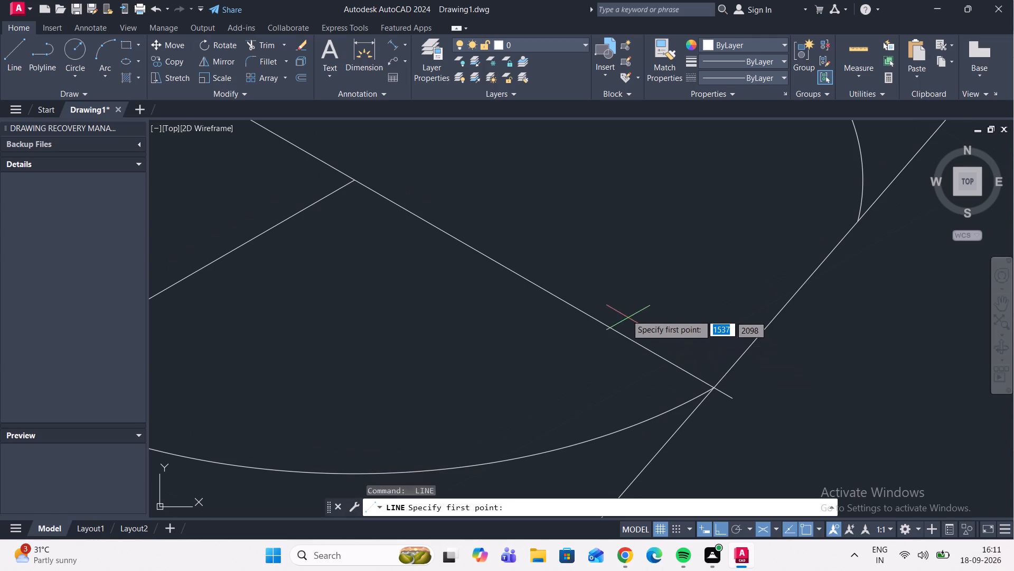
middle_click_drag(625, 312, 639, 367)
scroll(638, 369, "down", 2)
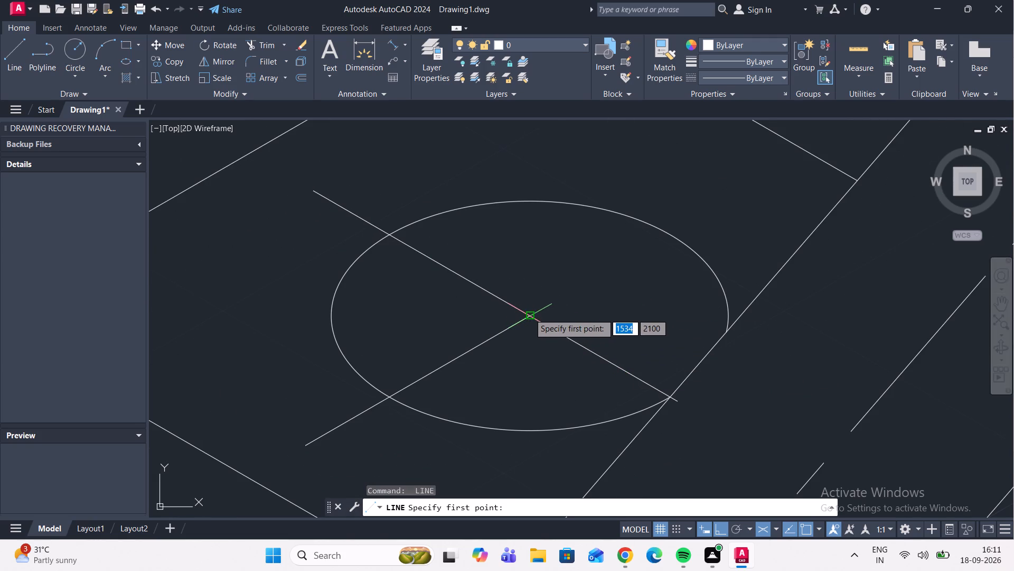
left_click(529, 314)
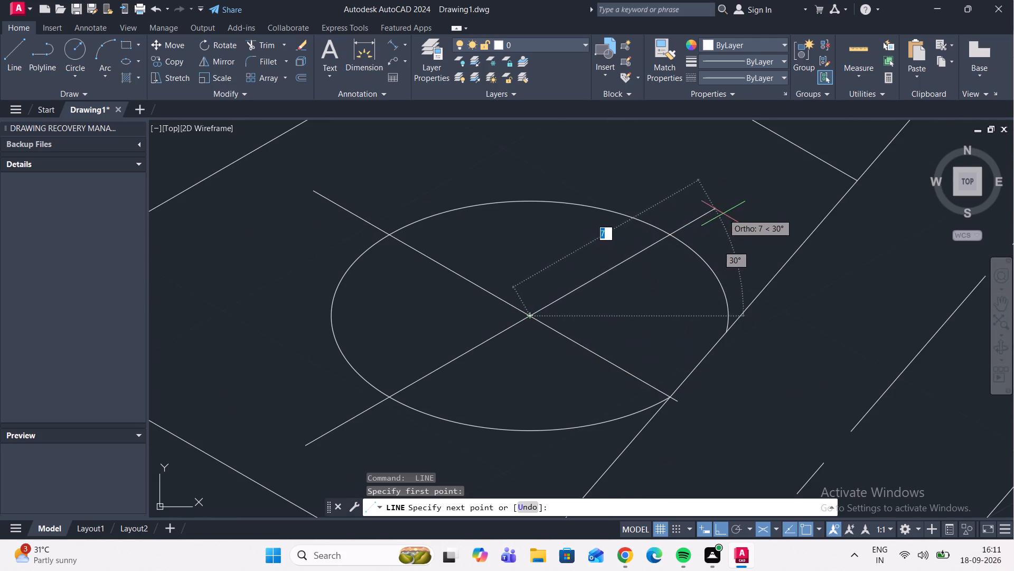
left_click(734, 210)
scroll(734, 211, "down", 2)
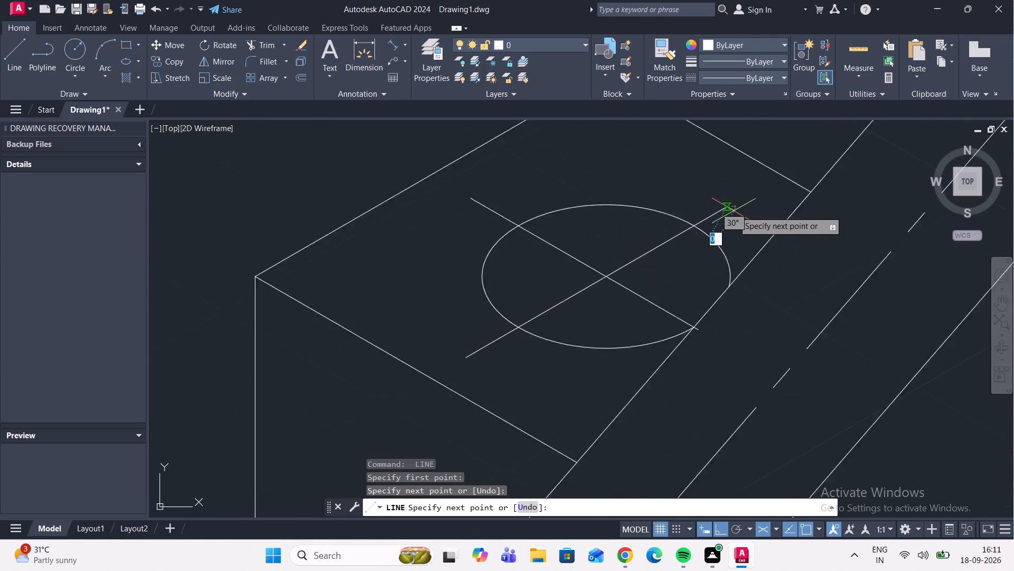
scroll(734, 211, "down", 2)
key("Escape")
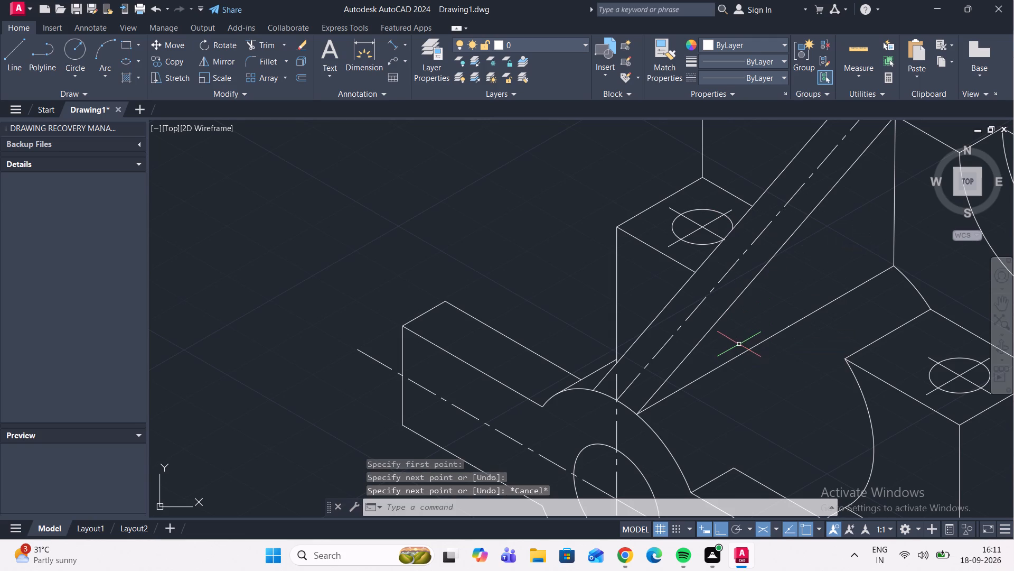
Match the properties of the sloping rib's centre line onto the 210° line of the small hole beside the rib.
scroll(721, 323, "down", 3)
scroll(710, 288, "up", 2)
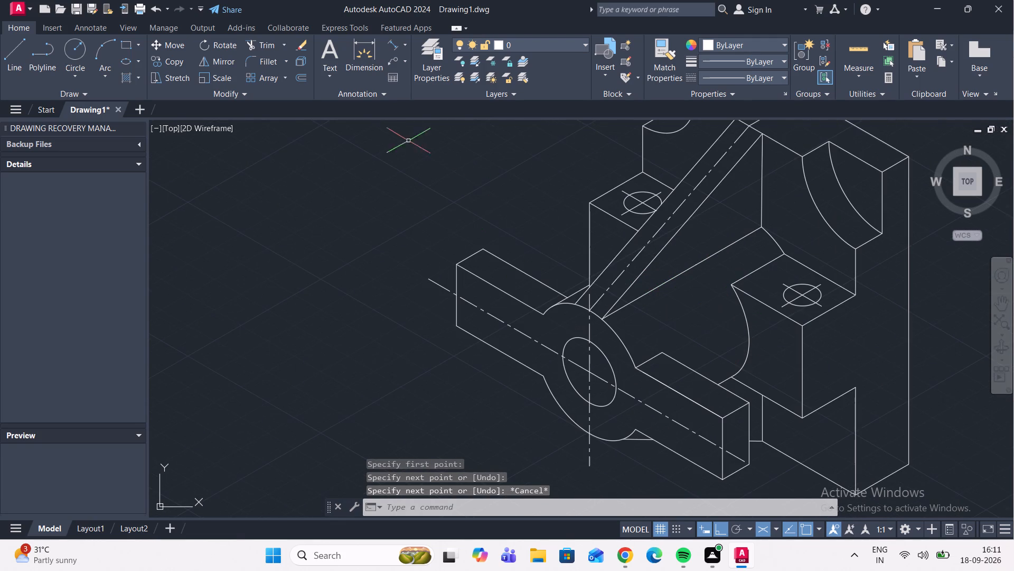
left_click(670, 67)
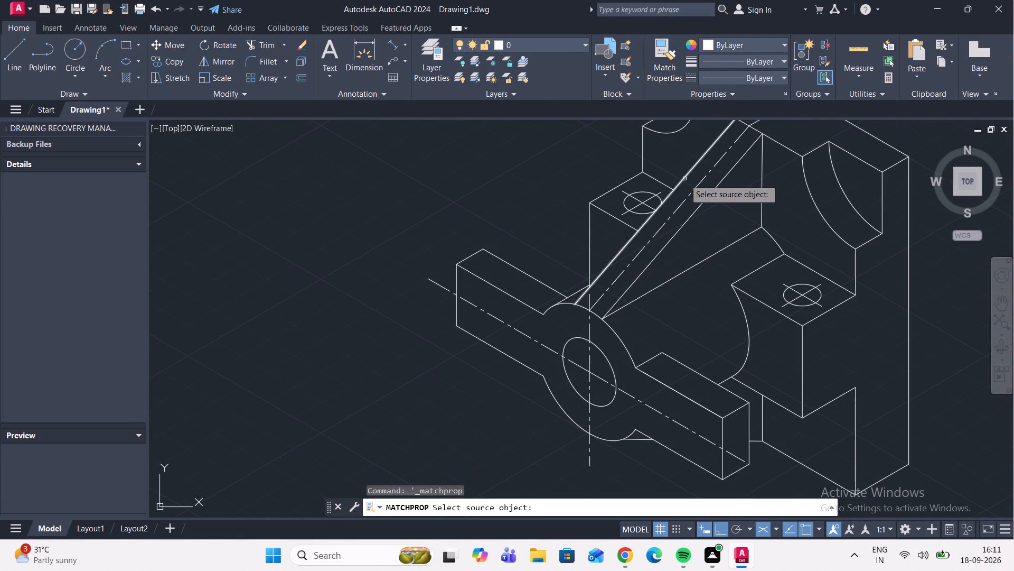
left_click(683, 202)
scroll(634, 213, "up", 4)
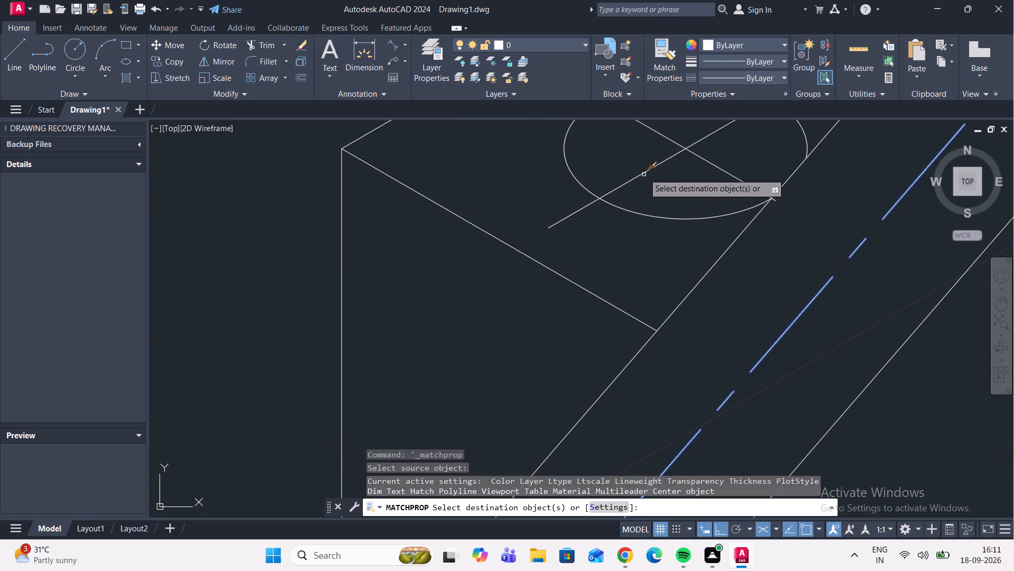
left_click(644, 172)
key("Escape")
Set the linetype scale of the sloping rib's centre line to 0.1.
scroll(650, 191, "down", 2)
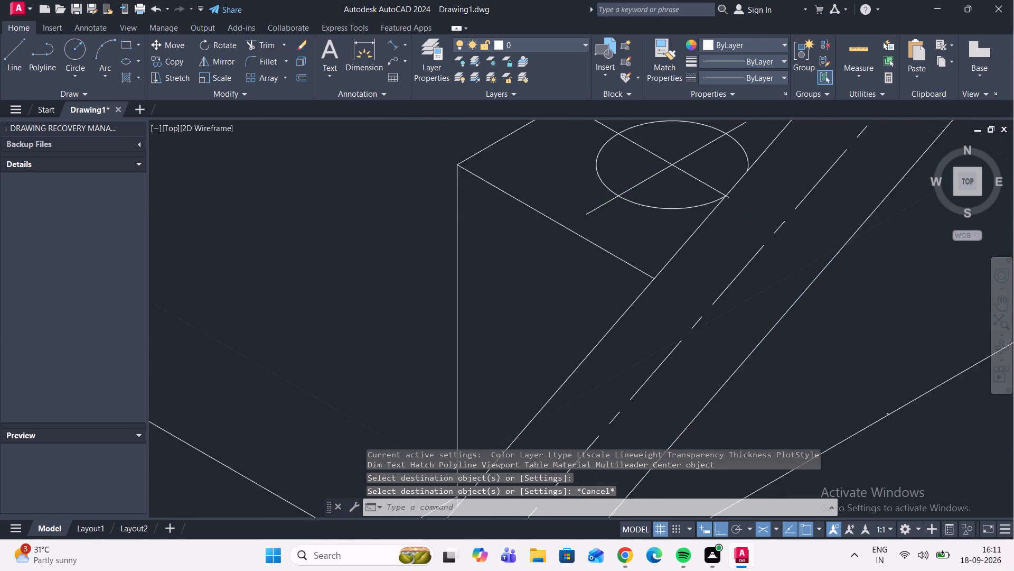
scroll(650, 191, "down", 3)
middle_click_drag(583, 170, 595, 224)
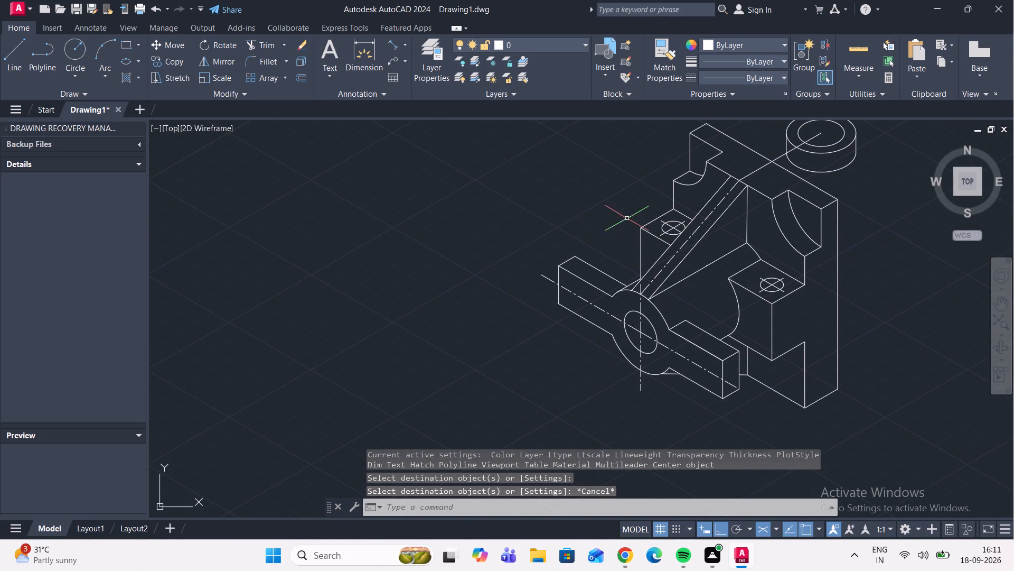
scroll(646, 198, "up", 1)
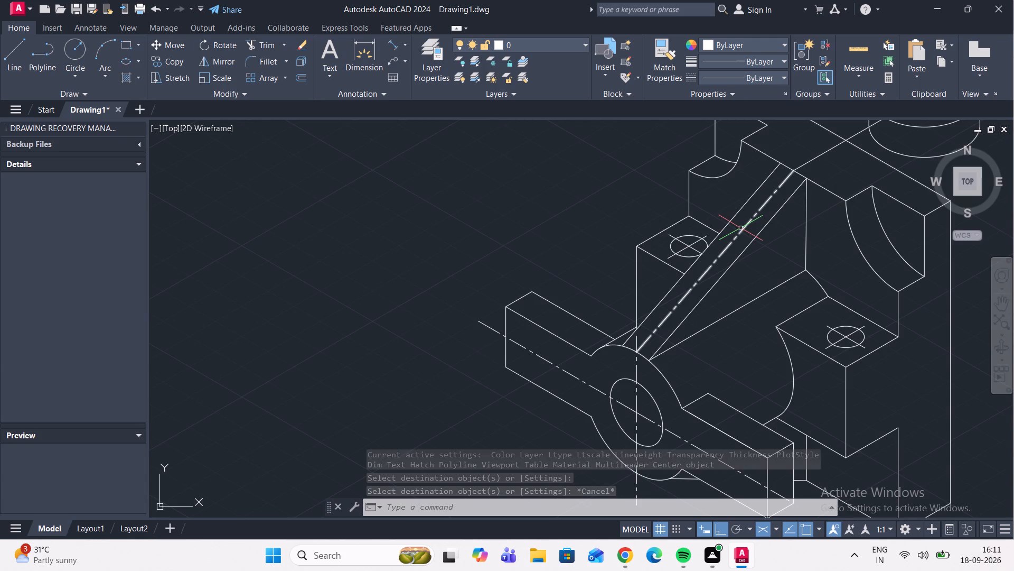
scroll(740, 228, "up", 4)
left_click(764, 255)
left_click(729, 222)
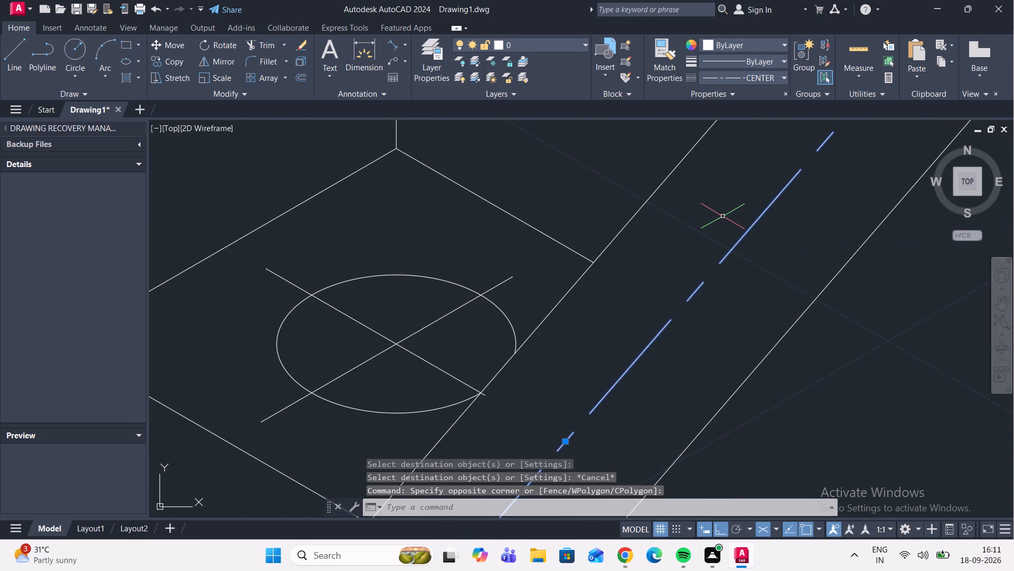
key("ctrl+1")
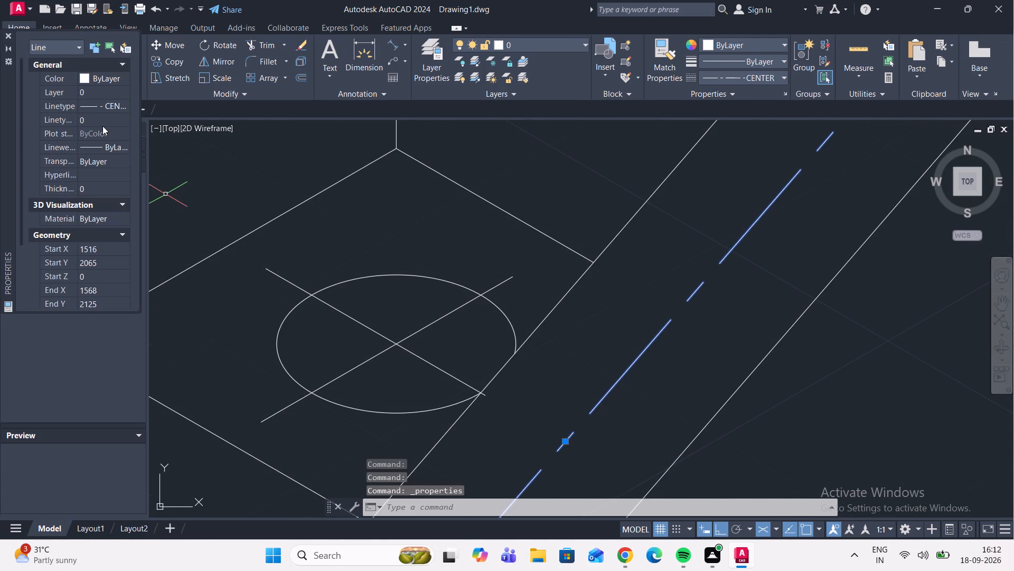
left_click(108, 119)
type("0.1")
key("Return")
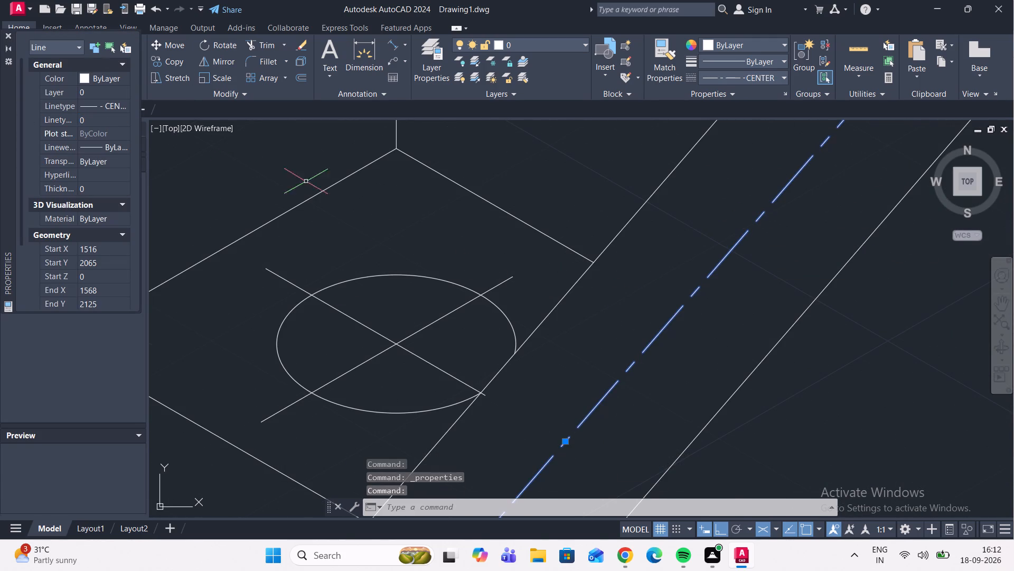
scroll(535, 254, "down", 2)
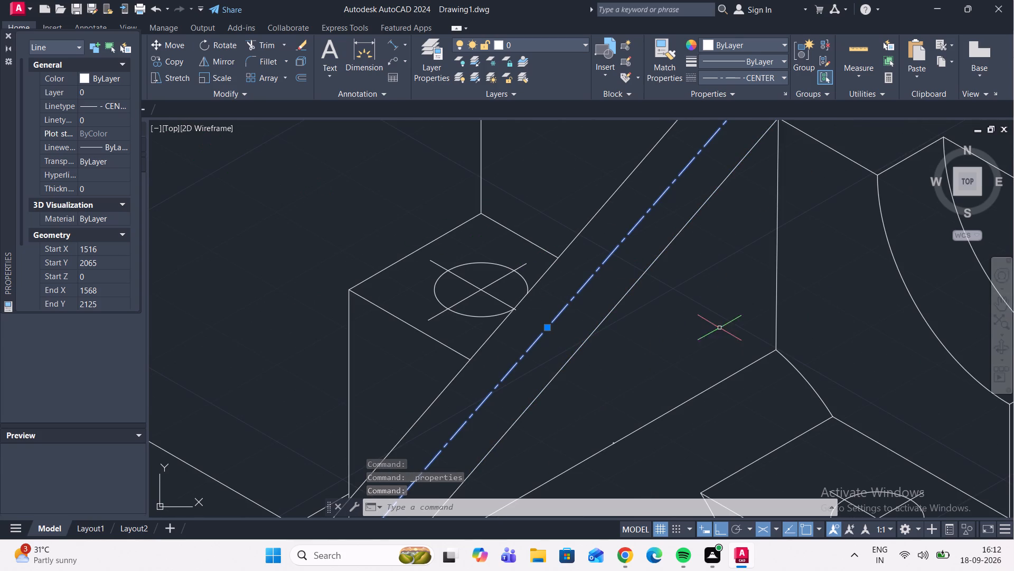
key("Escape")
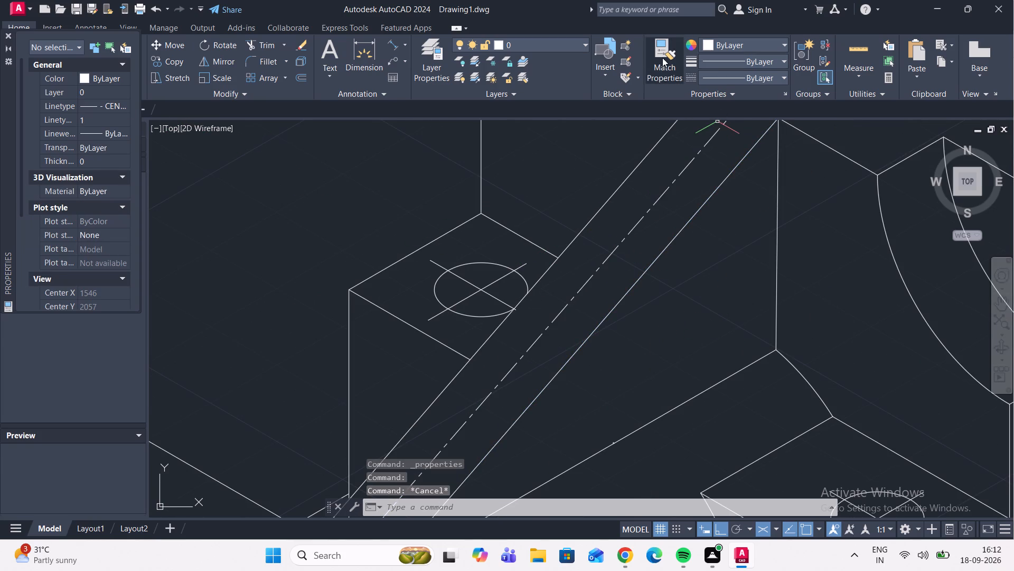
Match the properties of the rib's centre line onto the four lines through the small hole beside the rib.
left_click(662, 59)
left_click(665, 191)
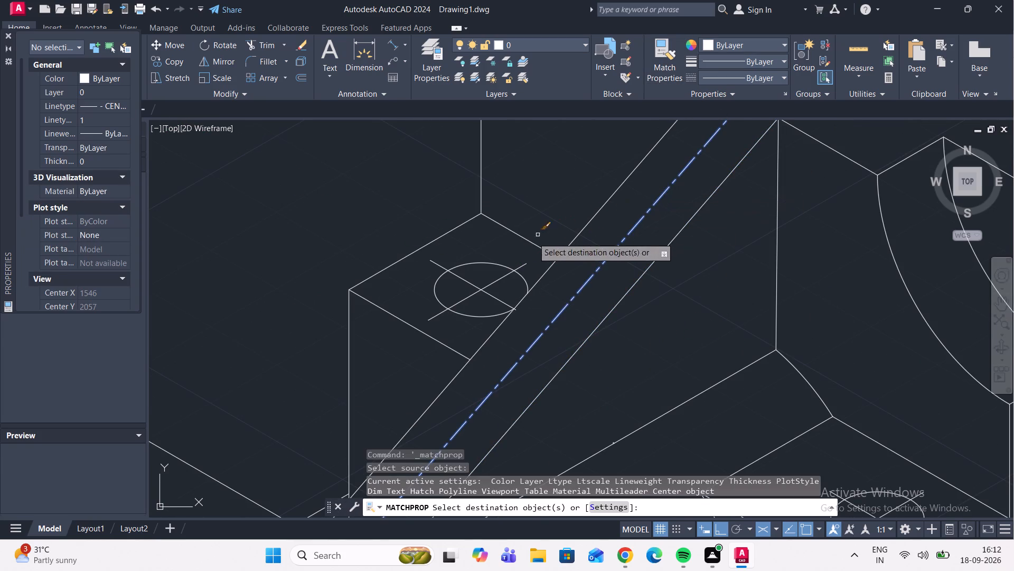
left_click(500, 277)
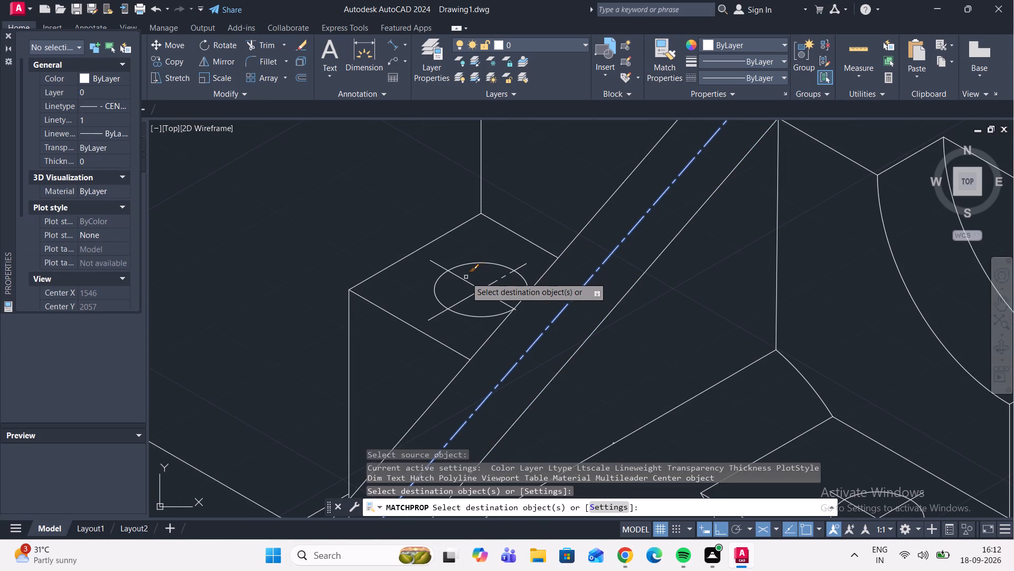
left_click(464, 279)
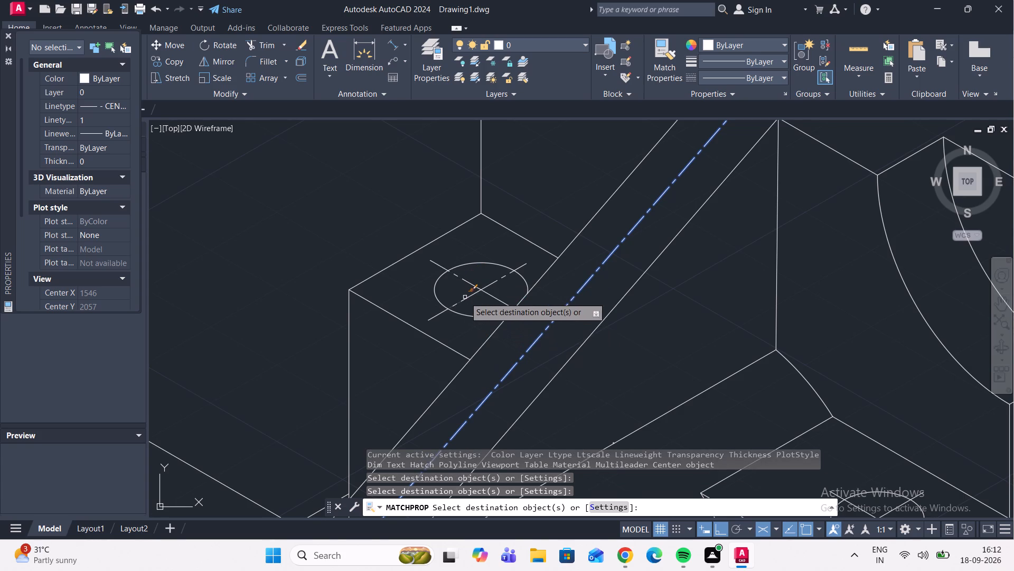
left_click(465, 297)
left_click(502, 296)
left_click(482, 302)
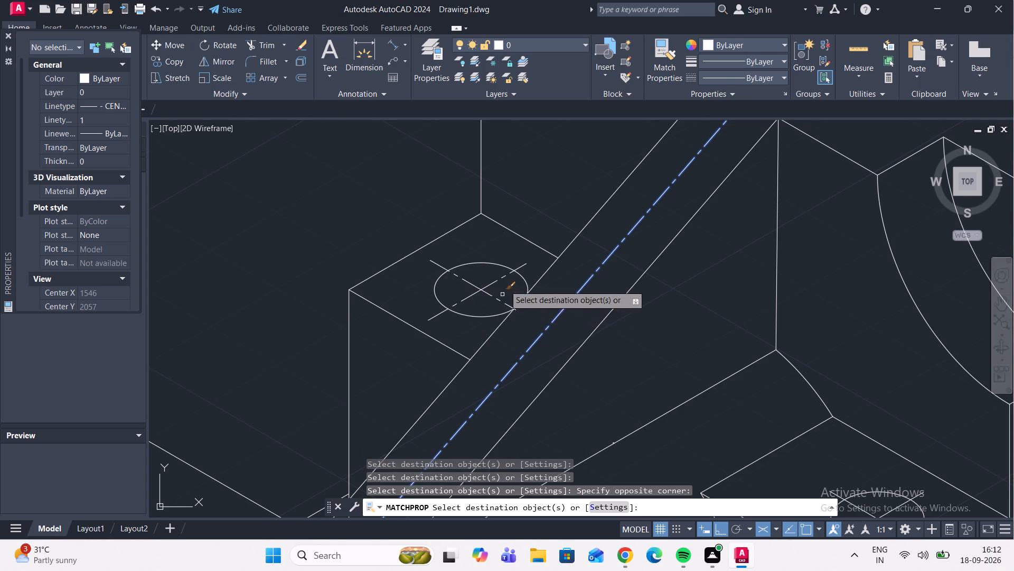
Match the properties of the sloping rib's centre line onto the four lines through the small hole on the other pad.
scroll(514, 220, "down", 5)
scroll(538, 241, "up", 7)
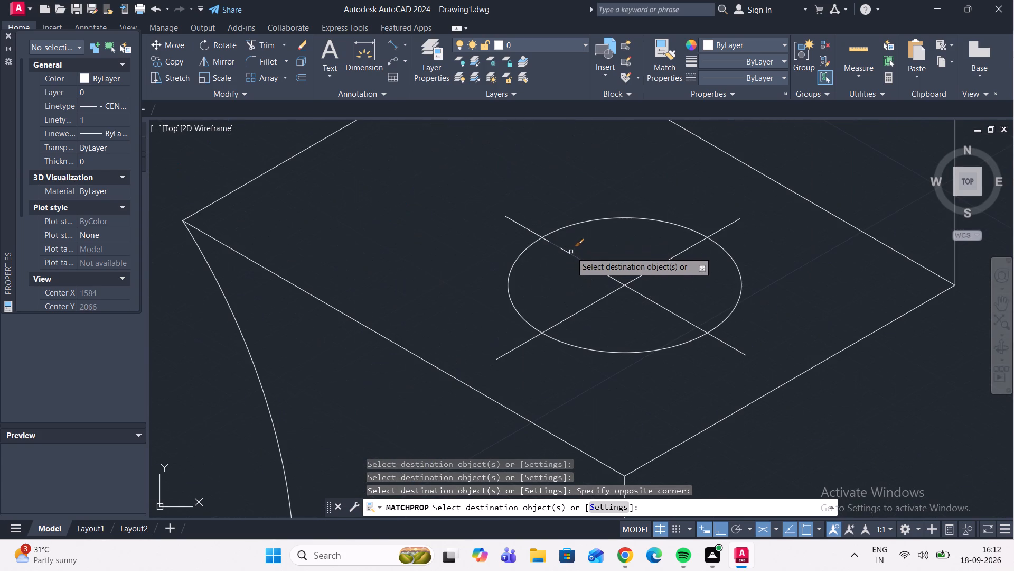
left_click(571, 252)
left_click(665, 260)
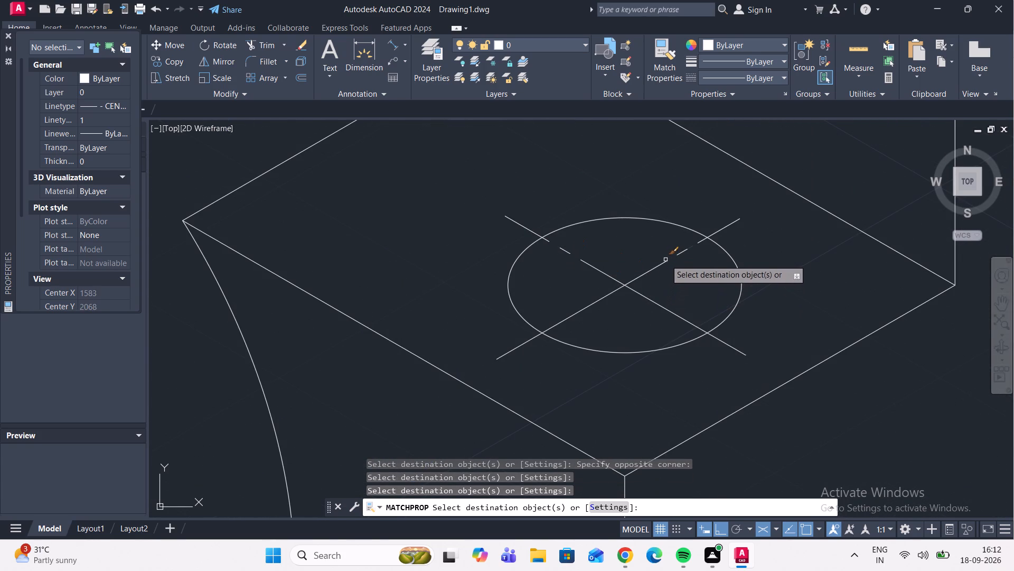
left_click(677, 314)
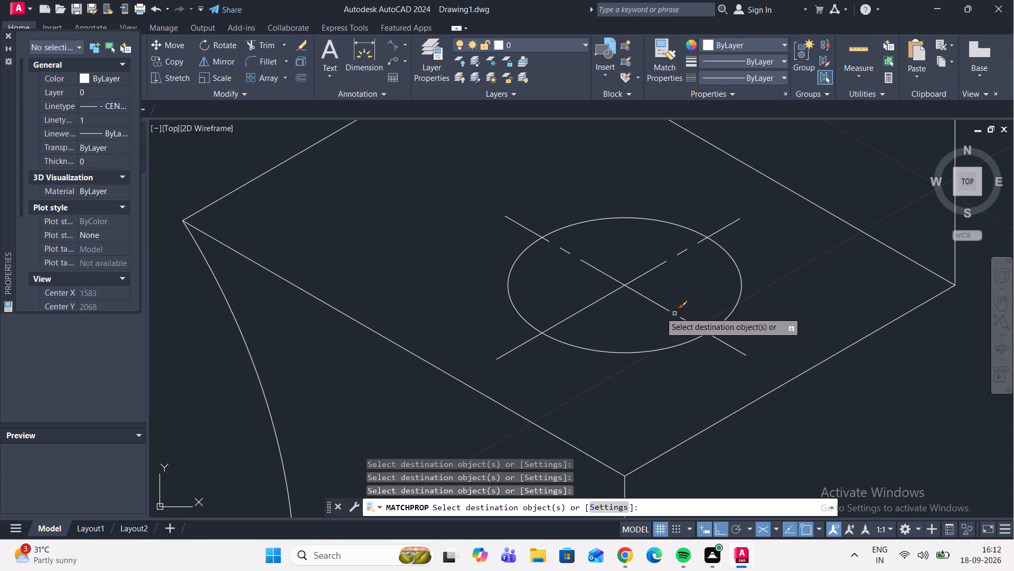
left_click(585, 307)
key("Escape")
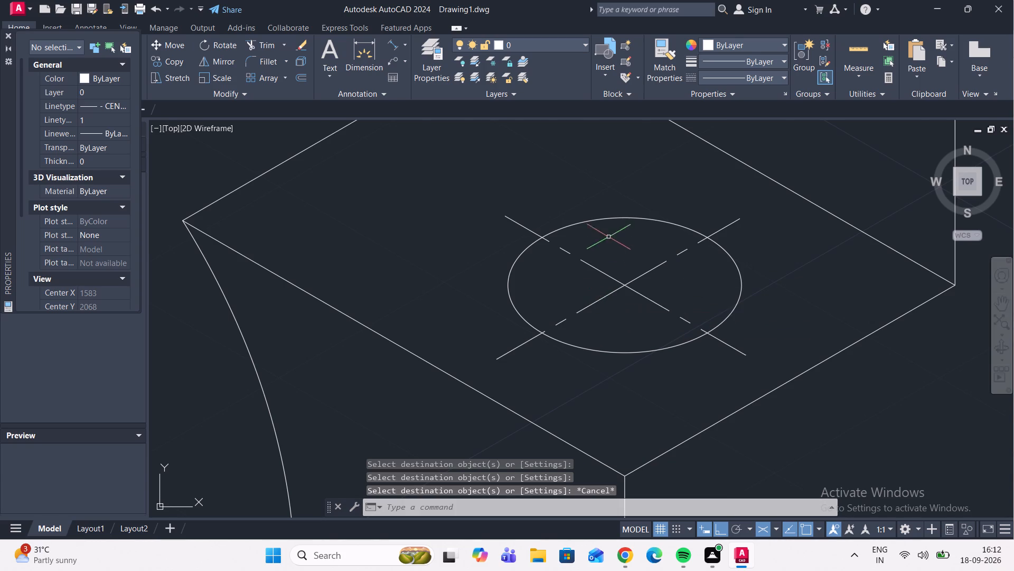
Match the properties of the front boss hole's sloping centre line onto the rib's centre line.
scroll(608, 237, "down", 4)
middle_click_drag(601, 232, 655, 341)
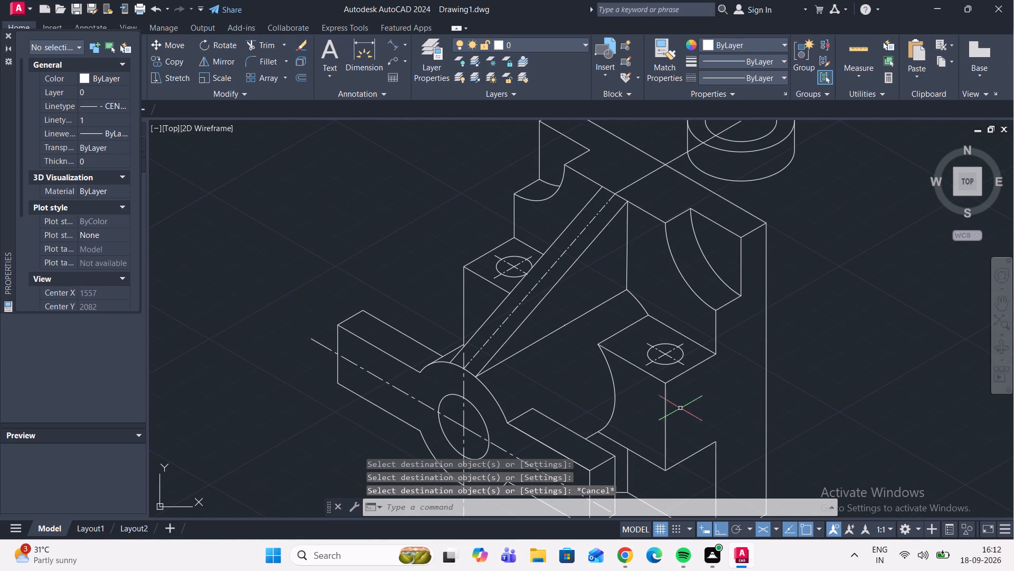
left_click(670, 69)
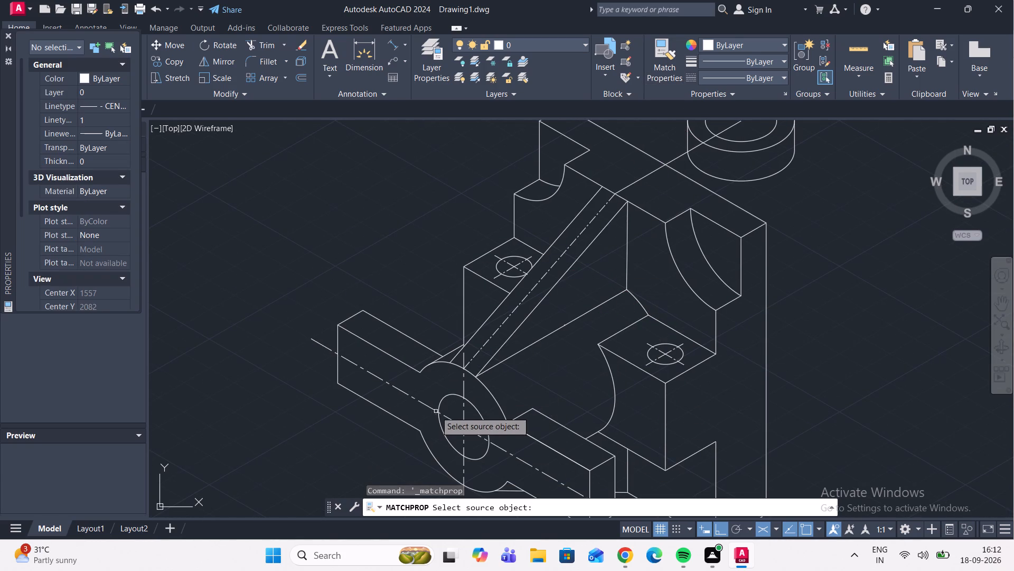
left_click(425, 407)
left_click(479, 349)
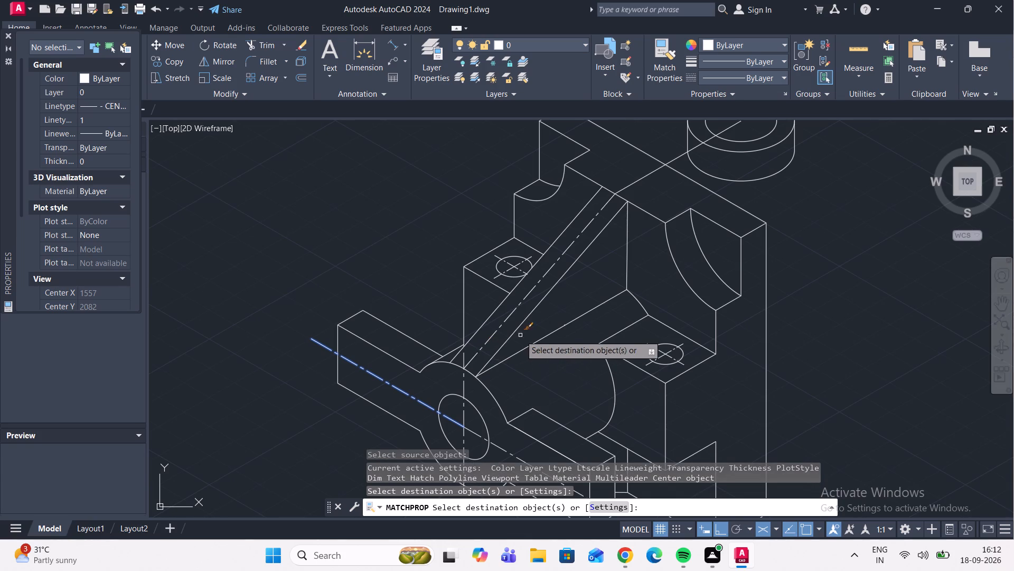
key("Escape")
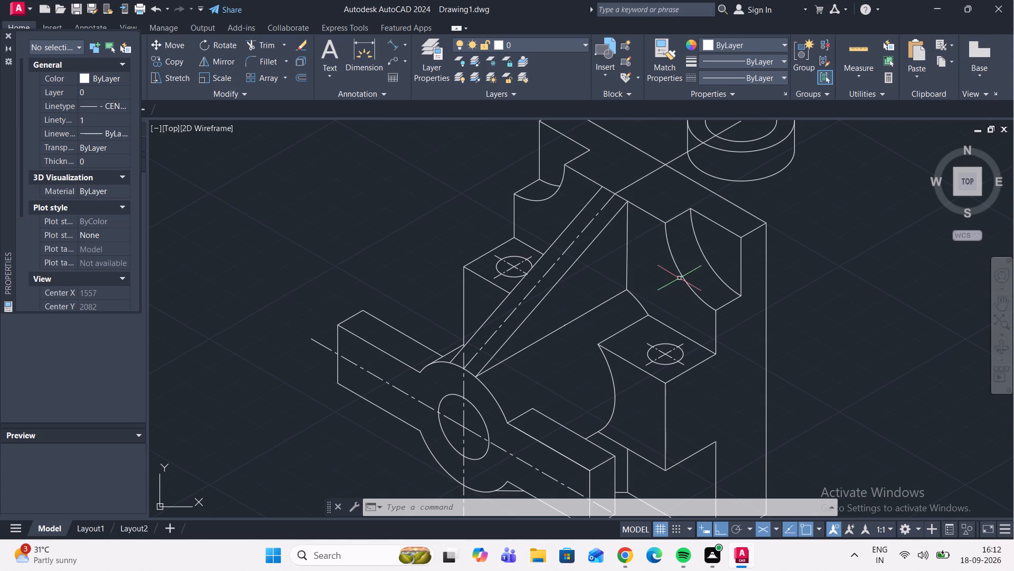
Close the Properties palette.
middle_click_drag(777, 199, 743, 327)
scroll(729, 288, "up", 1)
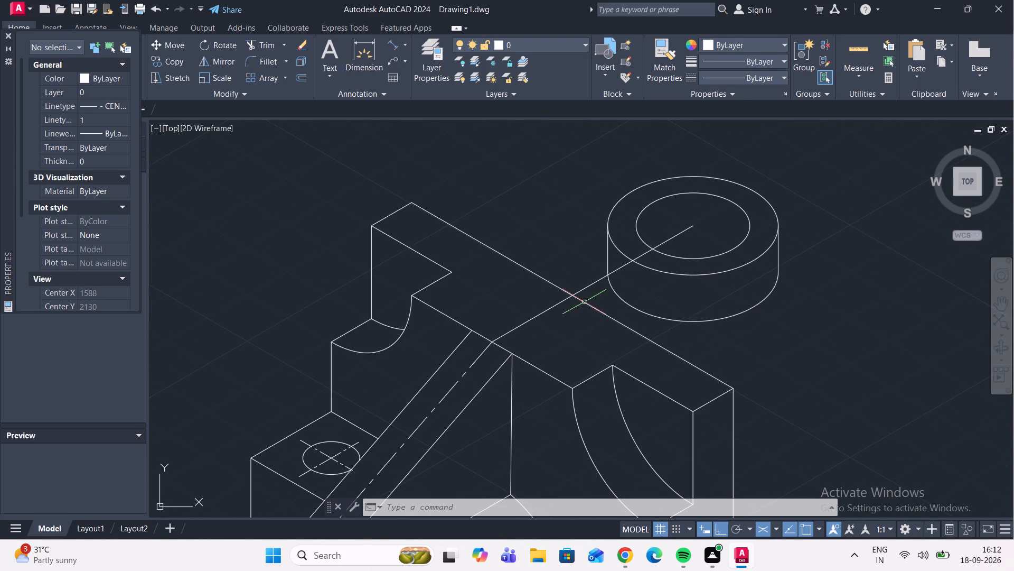
left_click(7, 38)
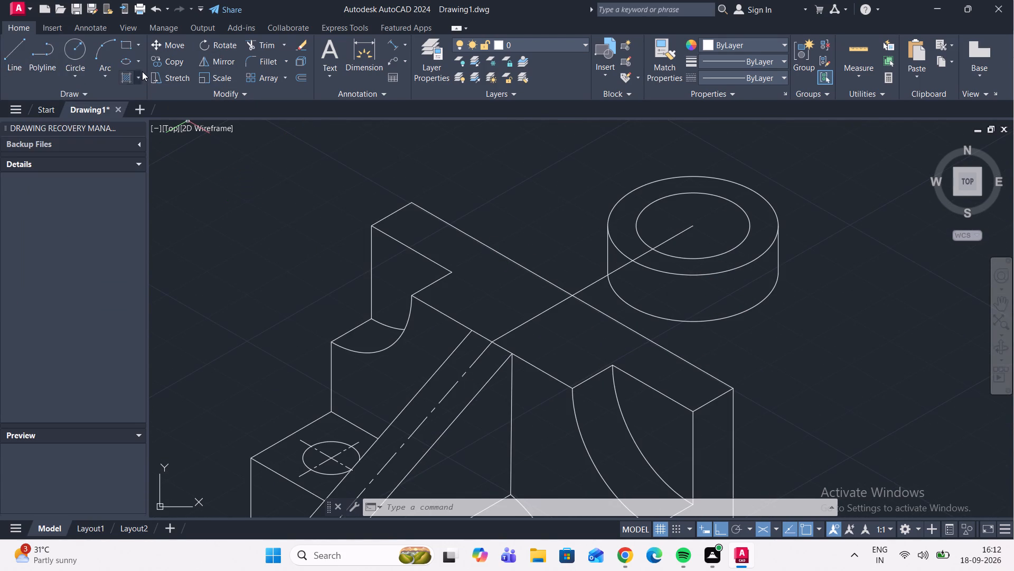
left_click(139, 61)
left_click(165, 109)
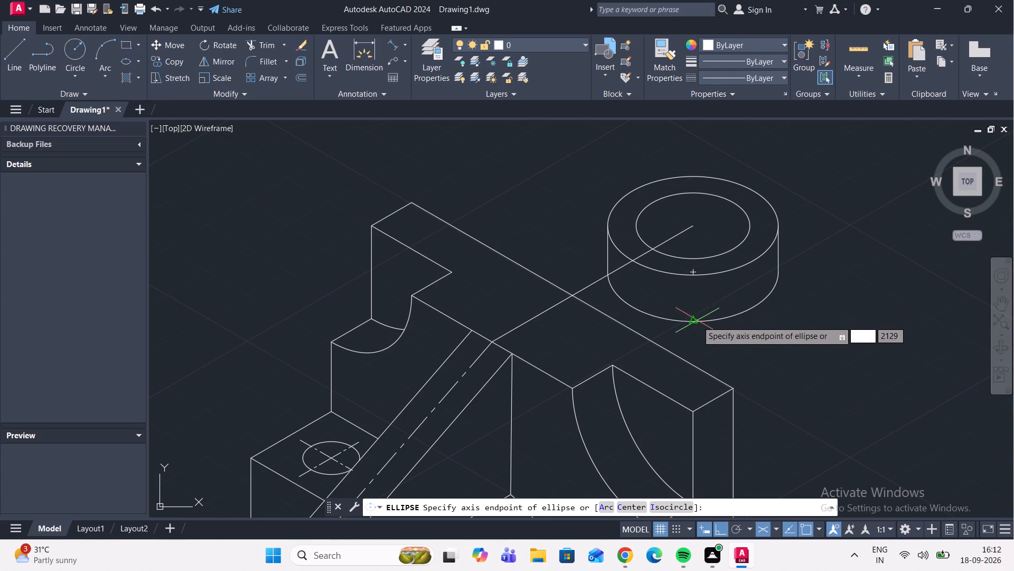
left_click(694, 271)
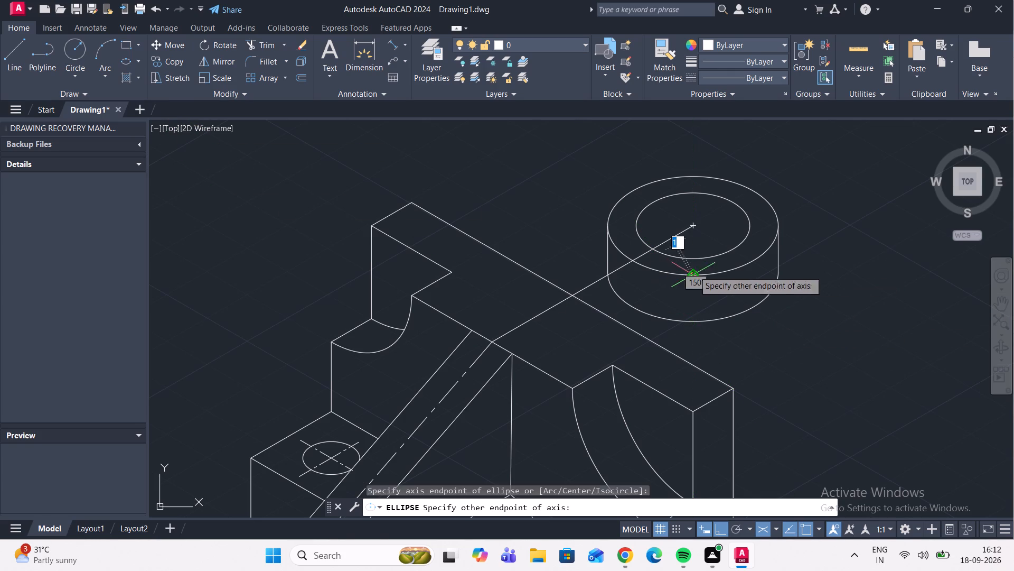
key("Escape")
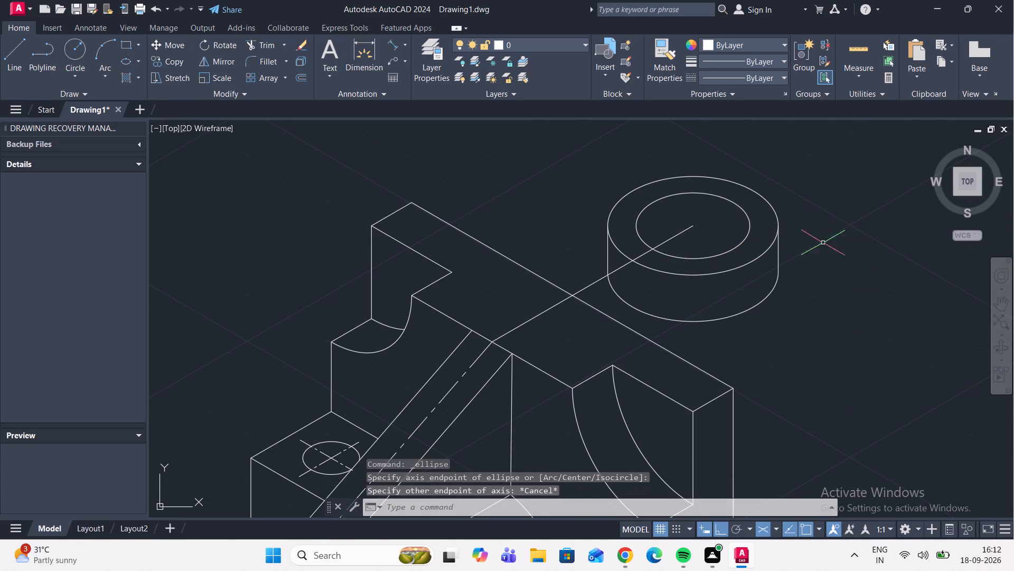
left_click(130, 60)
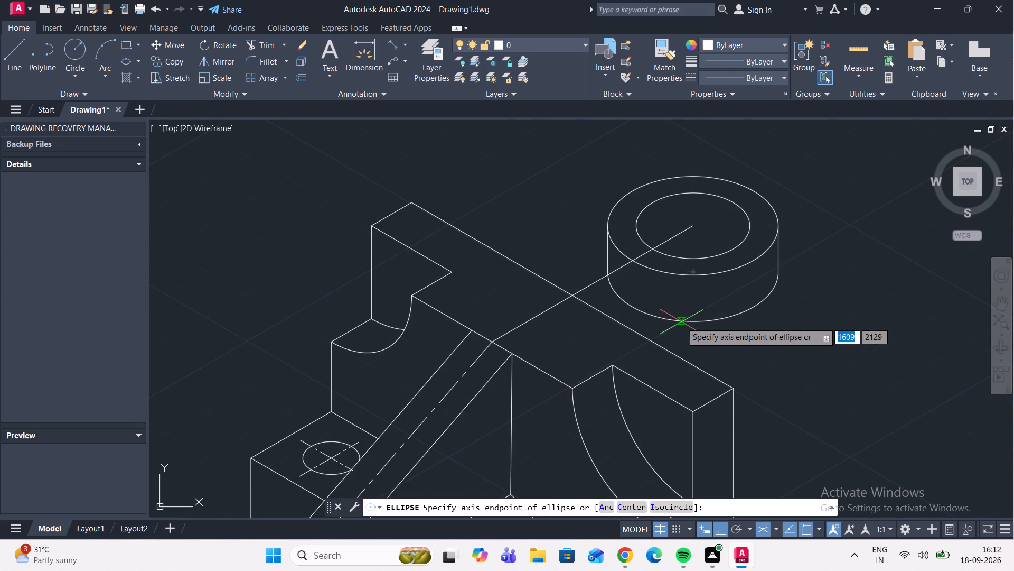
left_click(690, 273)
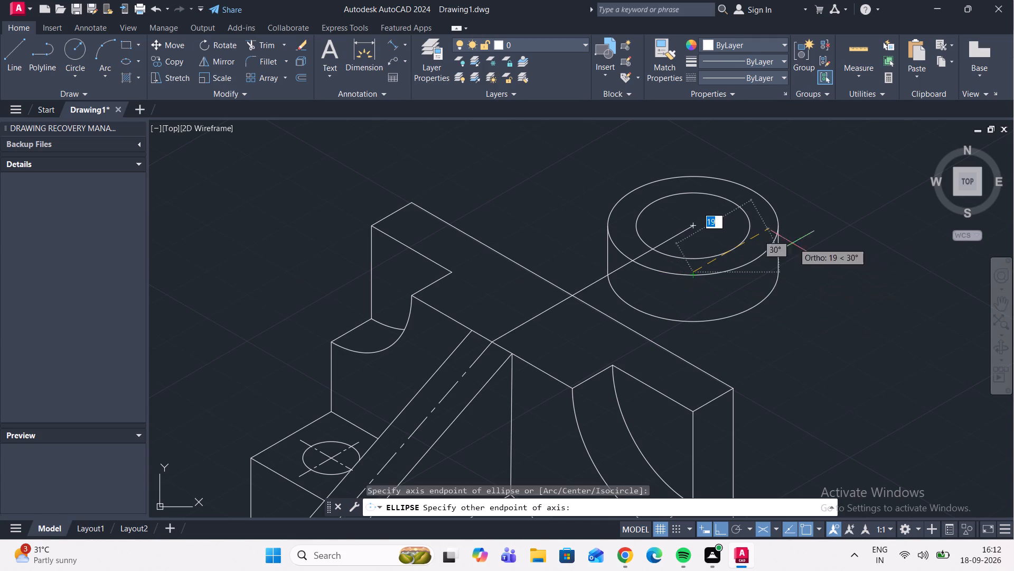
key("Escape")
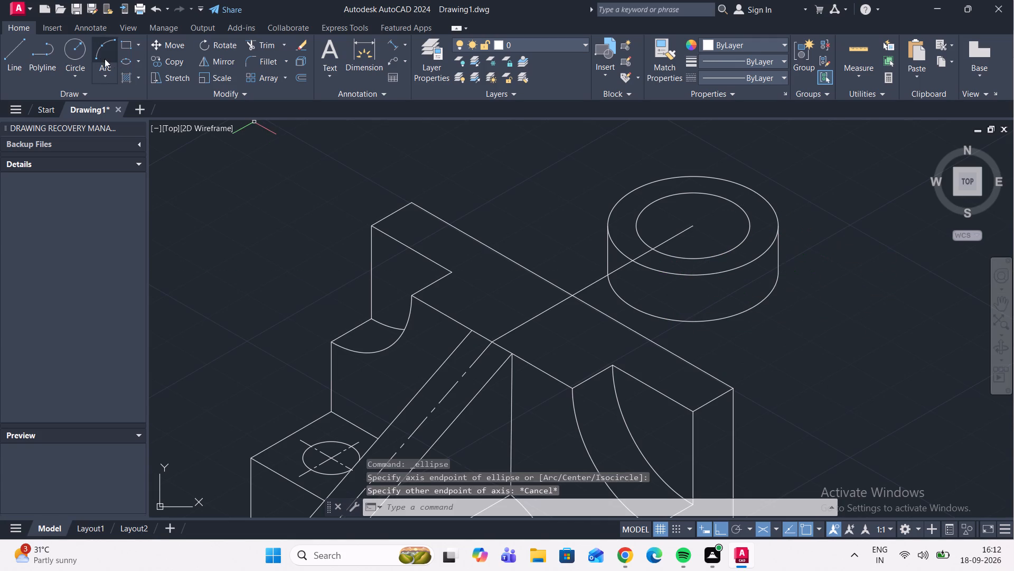
Draw an isocircle of radius 20 centred on the lower ellipse of the raised cylinder behind the upright plate.
left_click(120, 60)
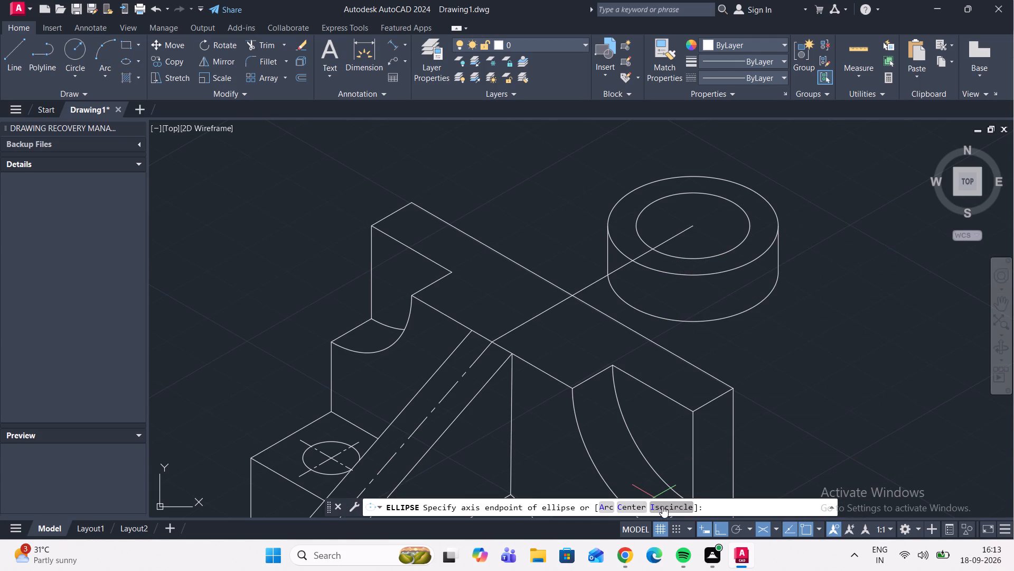
left_click(662, 506)
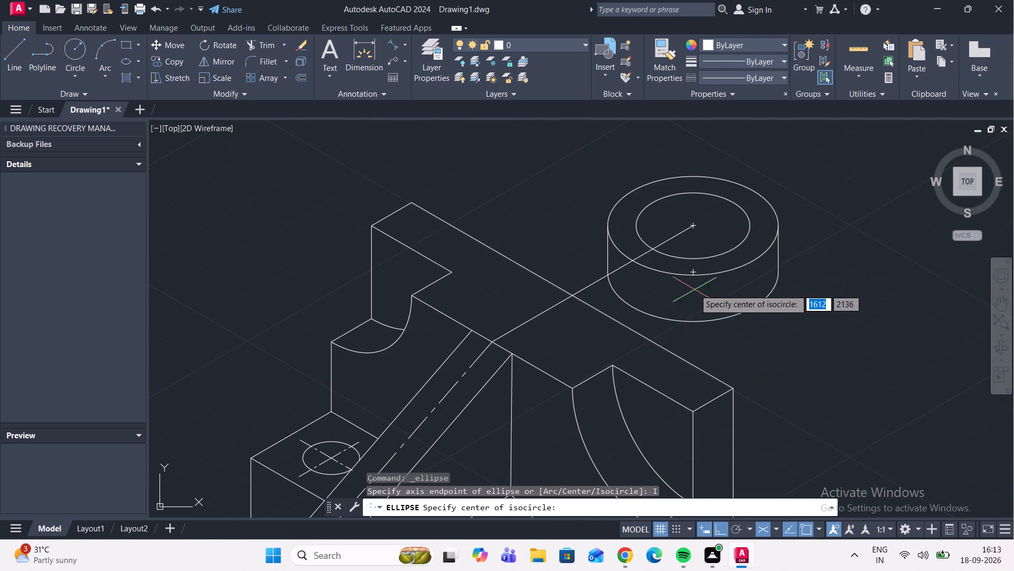
left_click(691, 272)
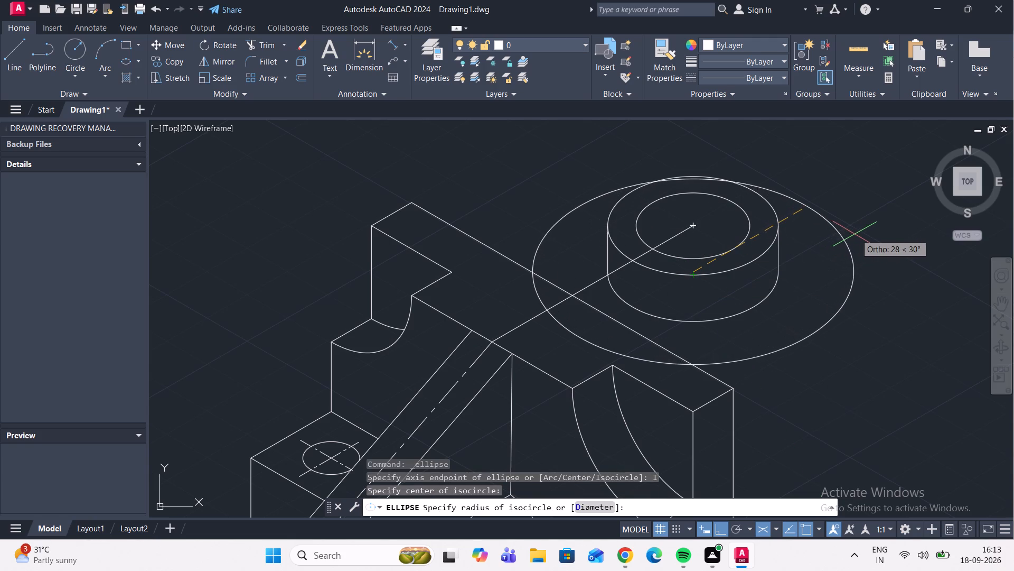
type("20")
key("Return")
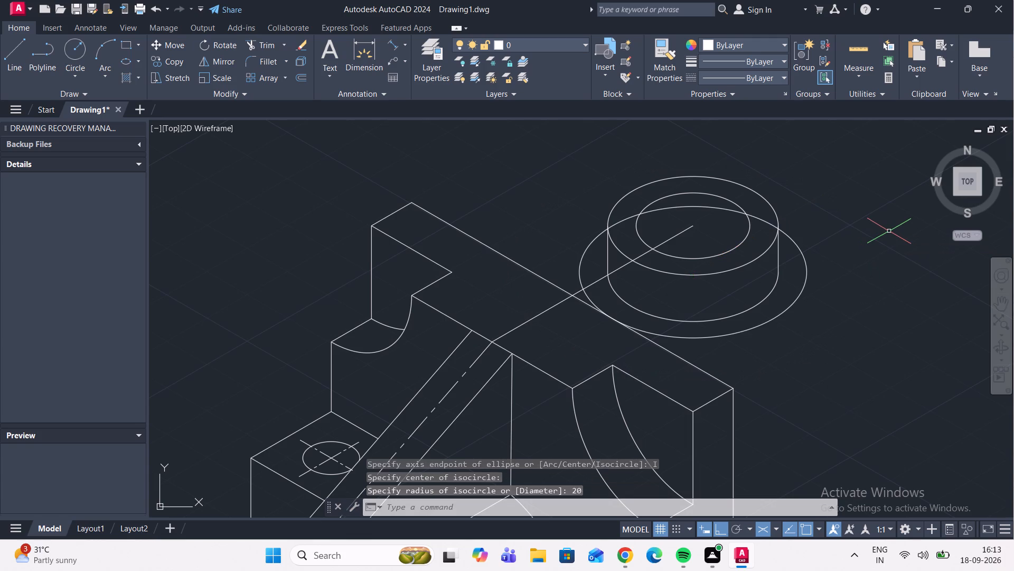
key("Escape")
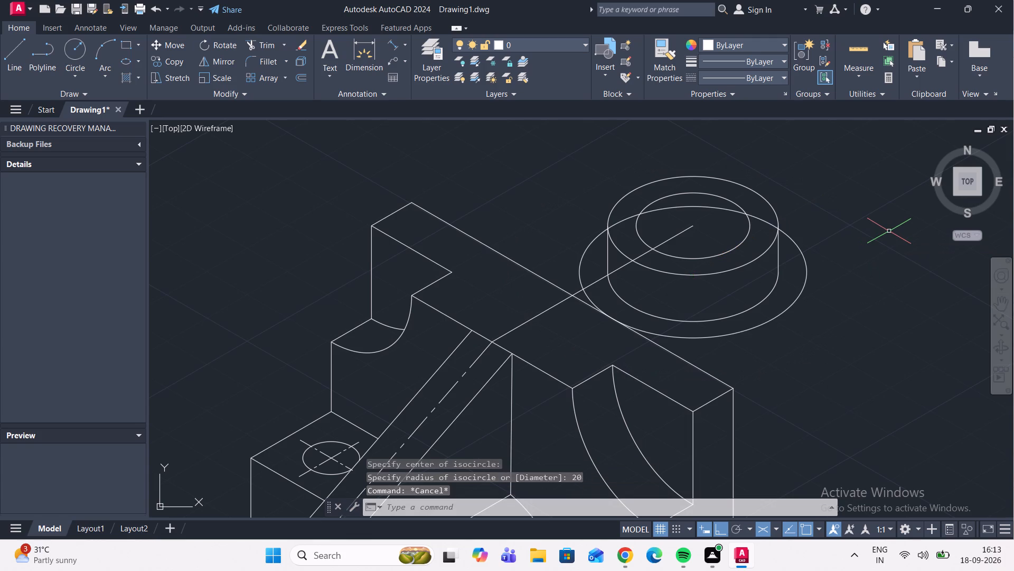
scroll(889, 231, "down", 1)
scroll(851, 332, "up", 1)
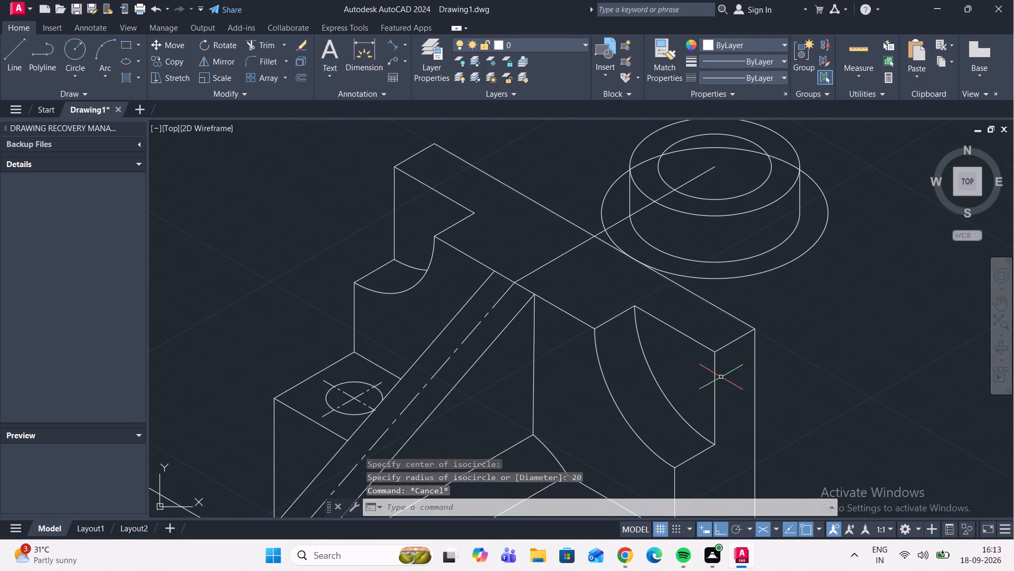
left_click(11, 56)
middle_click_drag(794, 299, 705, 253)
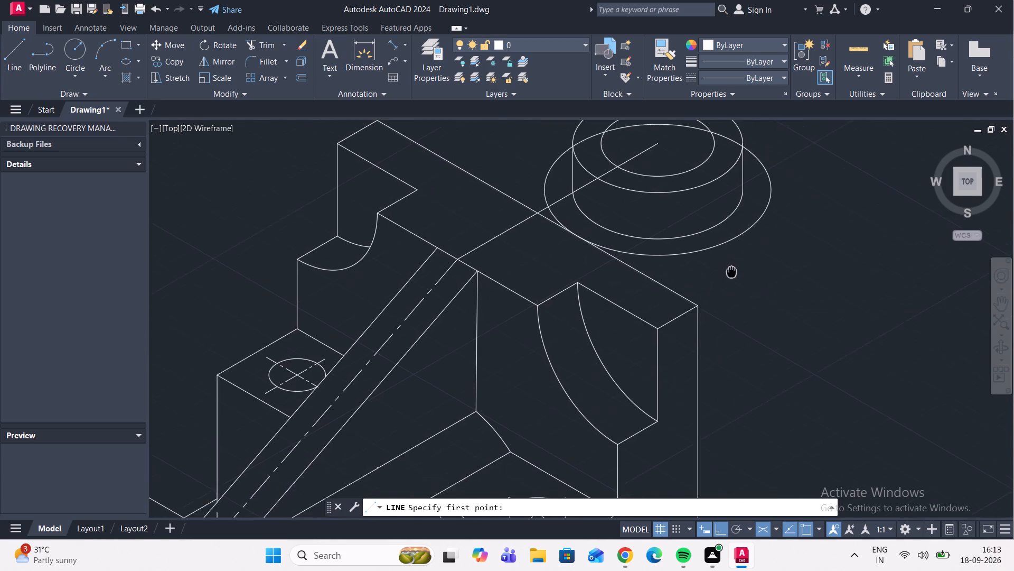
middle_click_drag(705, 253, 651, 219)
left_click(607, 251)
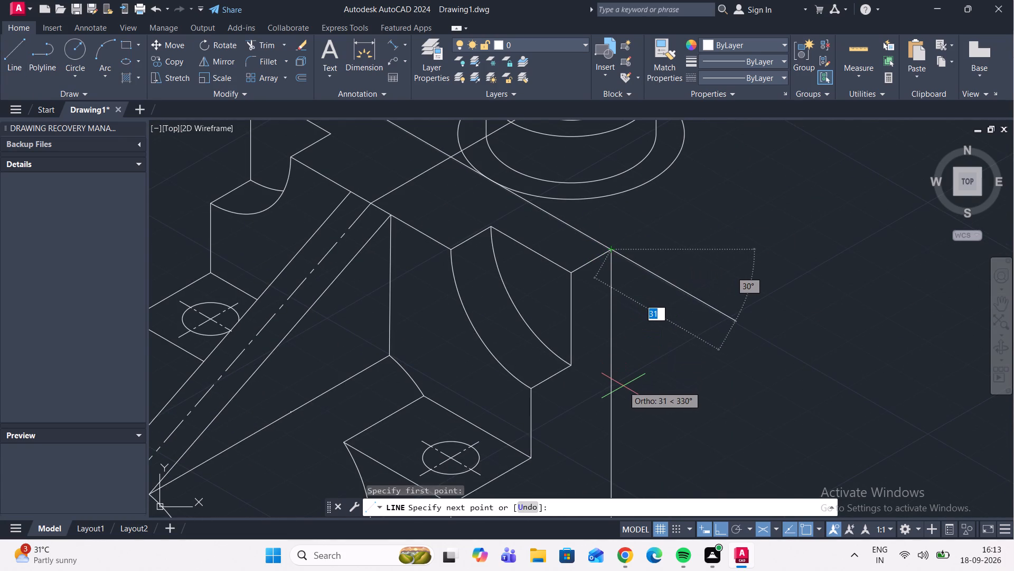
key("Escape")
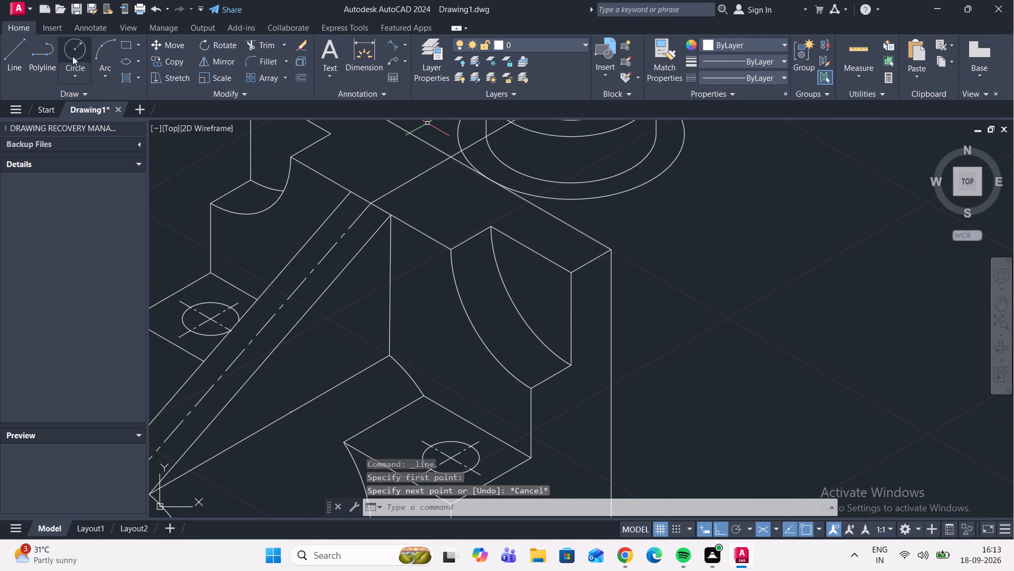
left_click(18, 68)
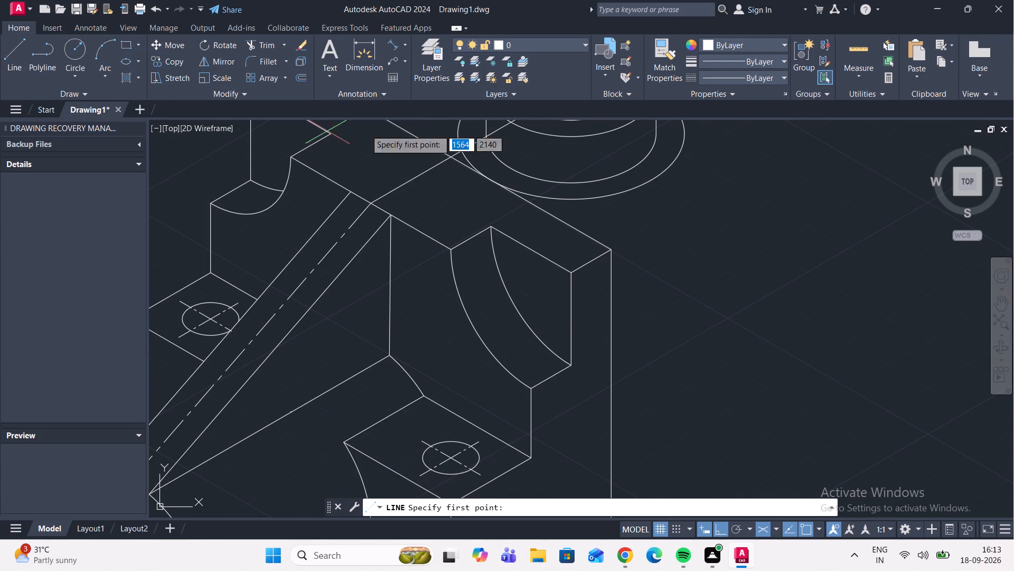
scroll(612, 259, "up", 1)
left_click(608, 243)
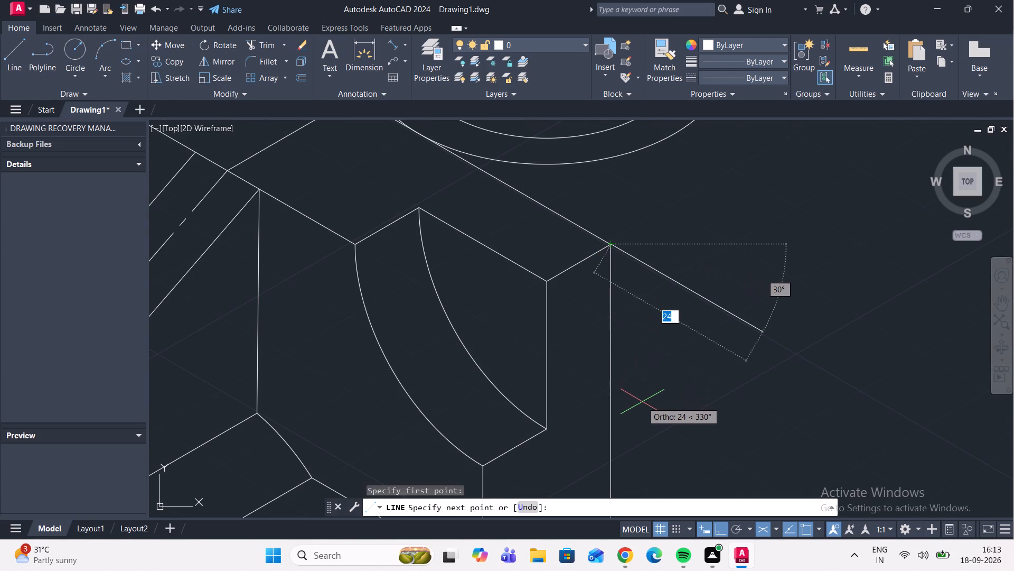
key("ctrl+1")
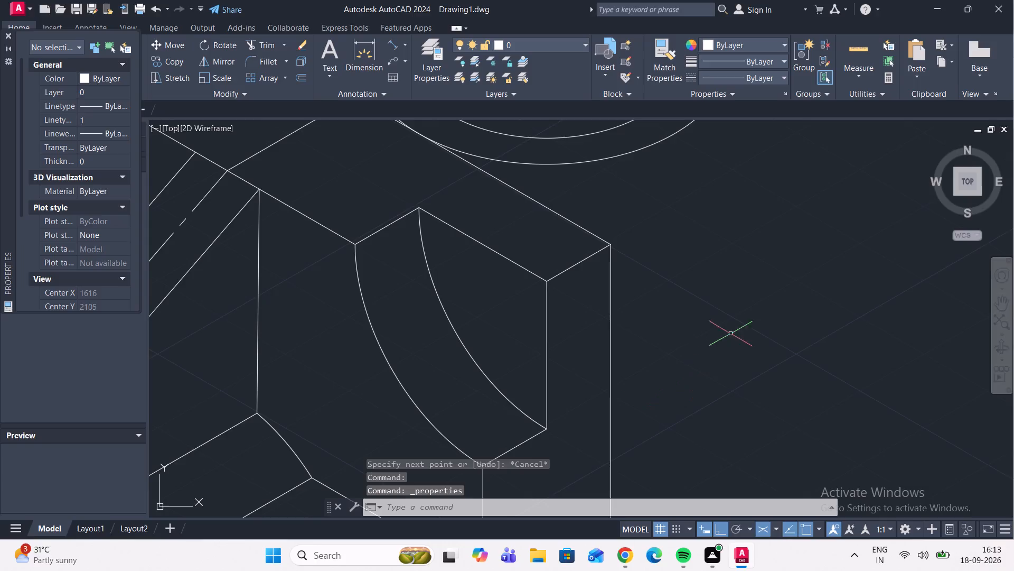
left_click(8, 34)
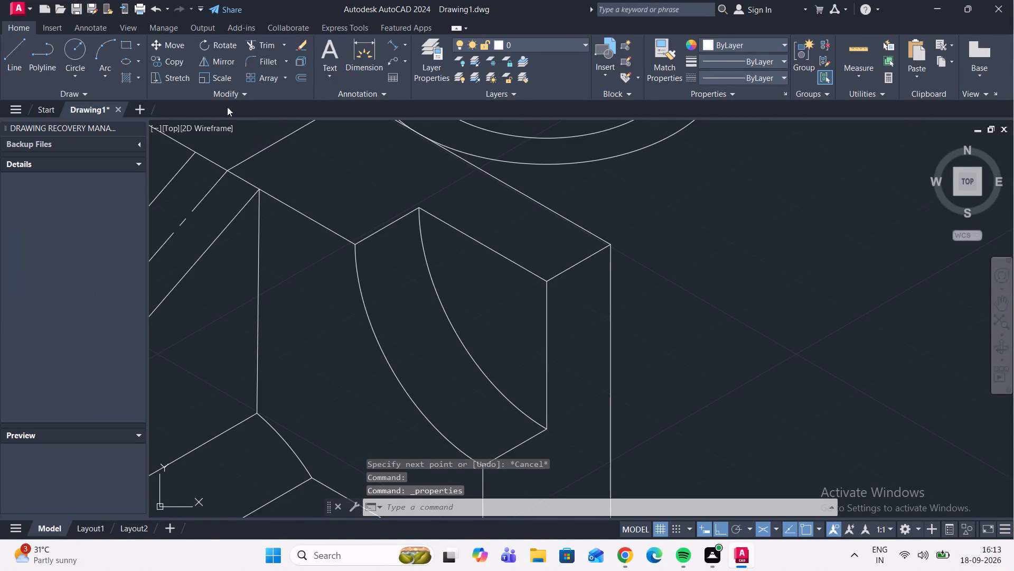
Draw a line 10 down from the upright plate's outer rear top corner, continuing to the adjacent side quadrant of the radius-20 ellipse.
scroll(377, 180, "down", 2)
middle_click_drag(358, 190, 462, 229)
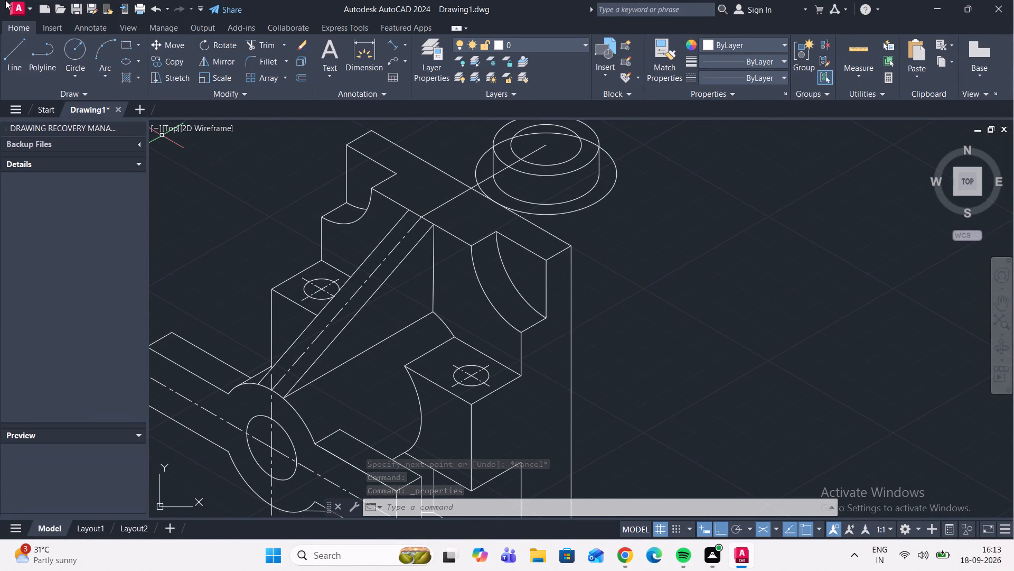
left_click(15, 49)
scroll(552, 245, "up", 2)
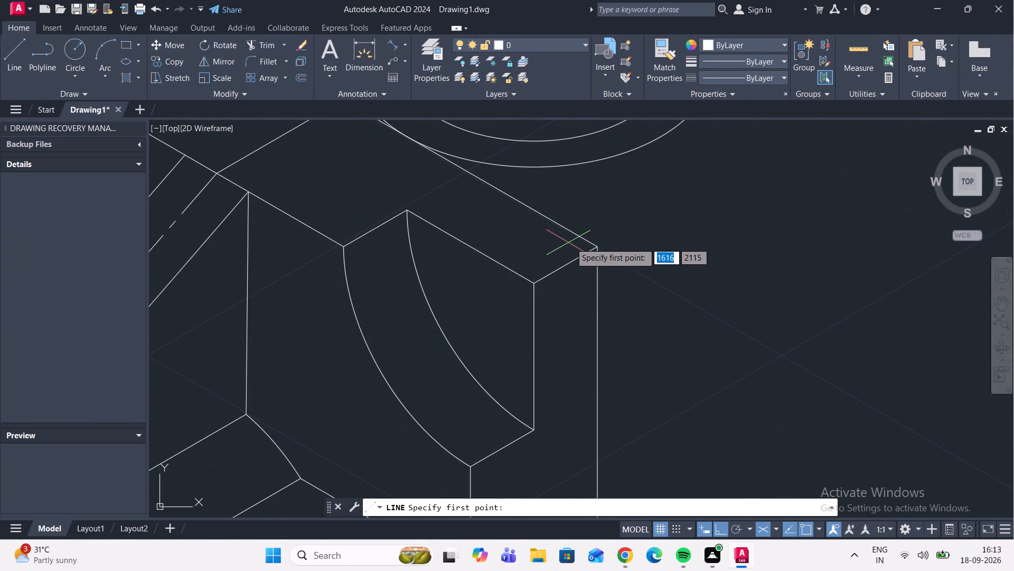
scroll(595, 248, "up", 3)
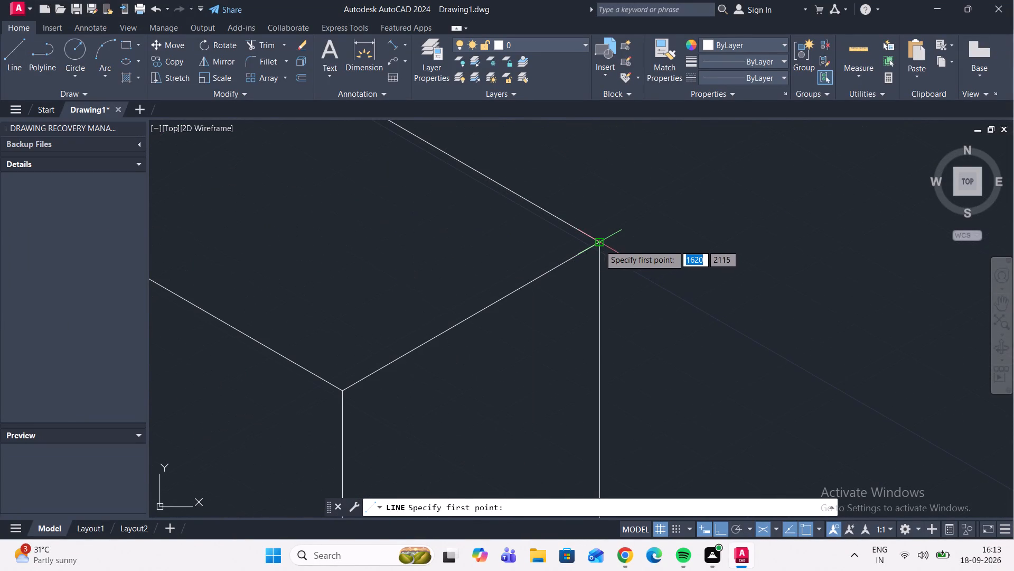
left_click(602, 242)
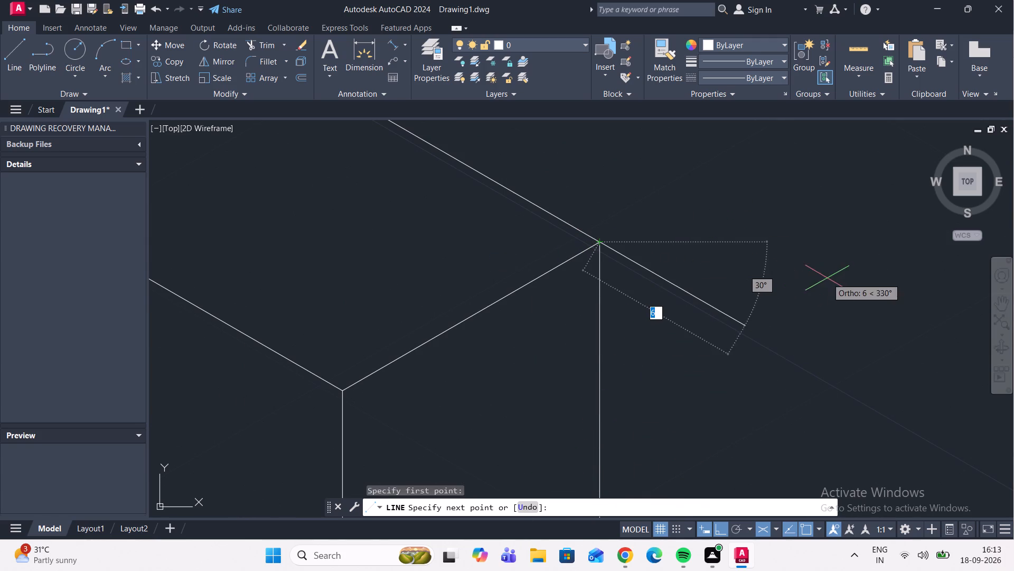
key("F5")
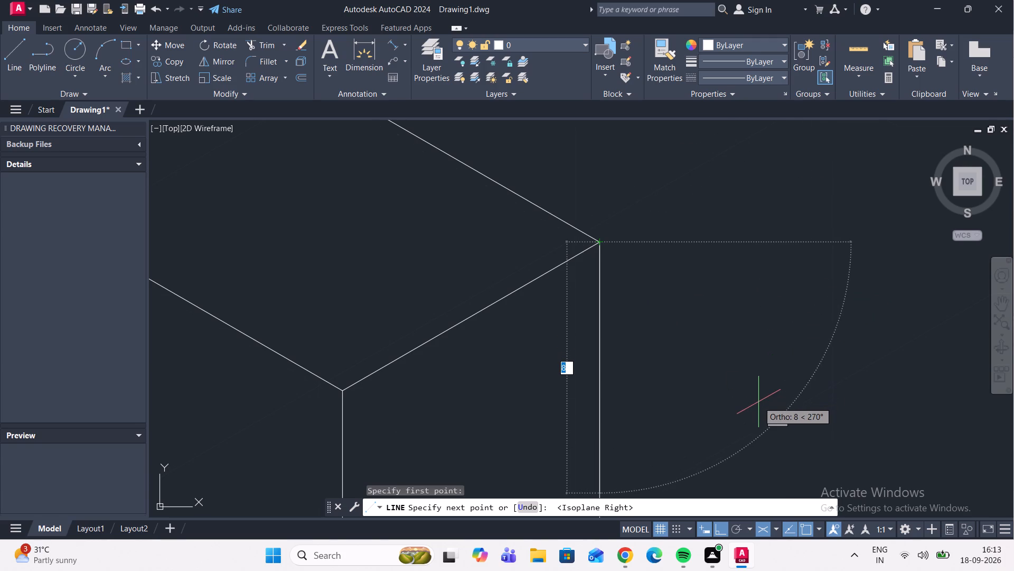
type("10")
key("Return")
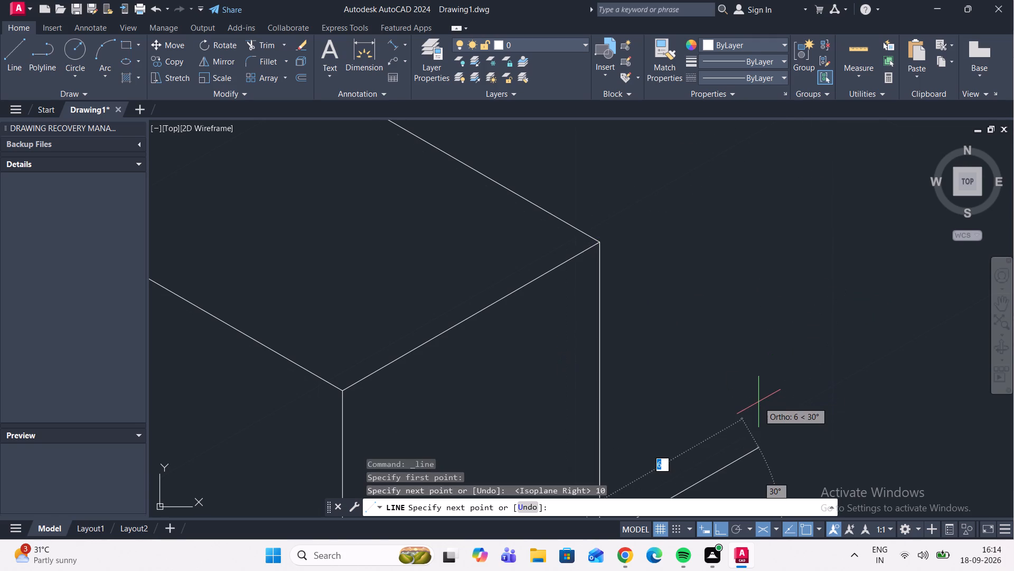
scroll(735, 246, "down", 2)
scroll(815, 234, "down", 2)
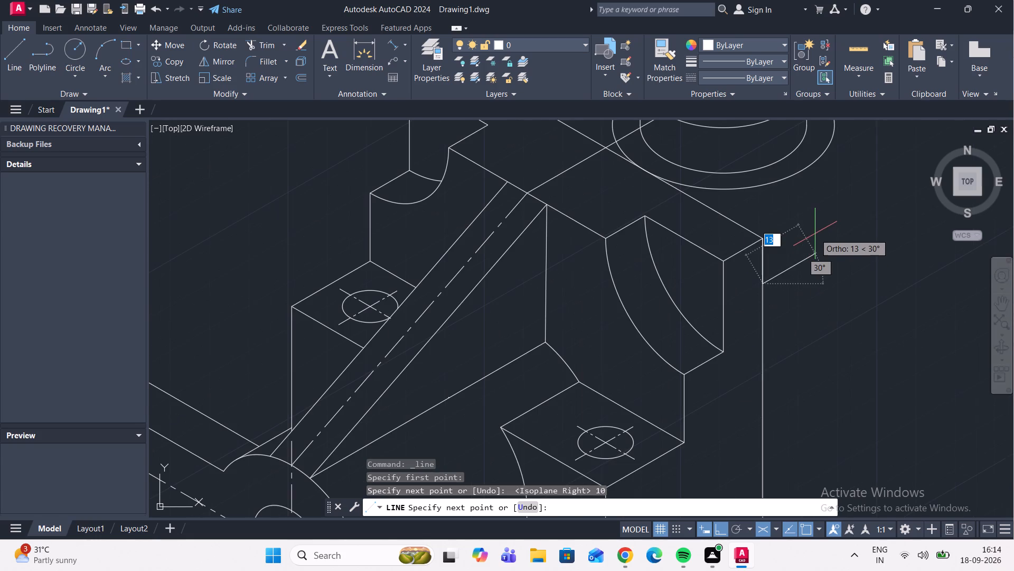
middle_click_drag(821, 182, 753, 255)
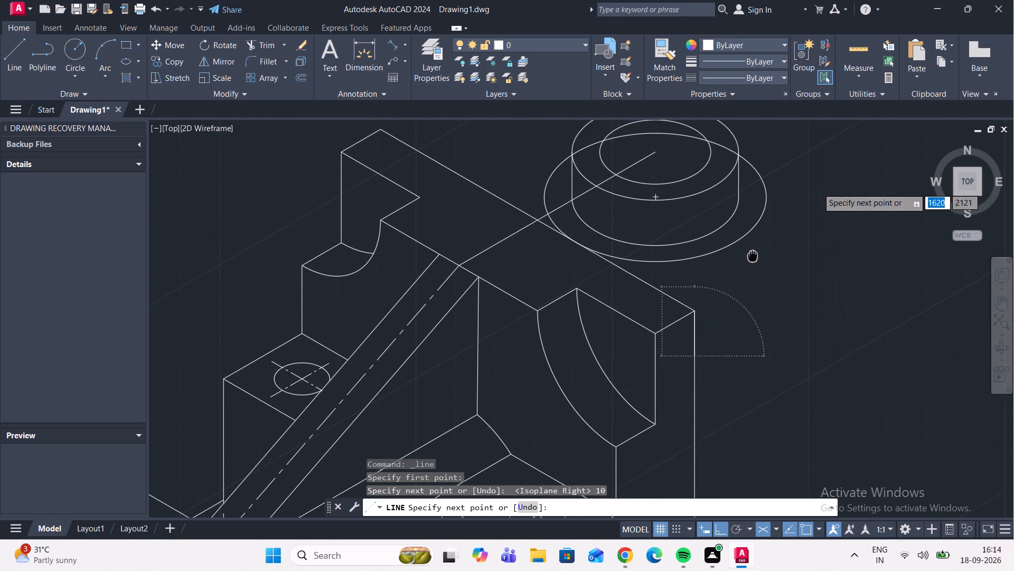
middle_click_drag(753, 255, 751, 256)
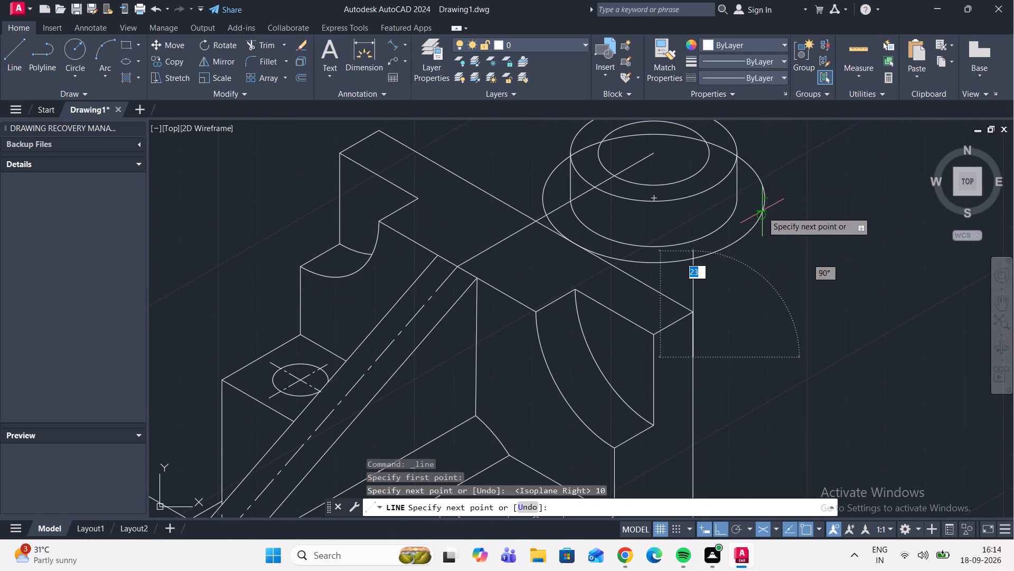
left_click(764, 198)
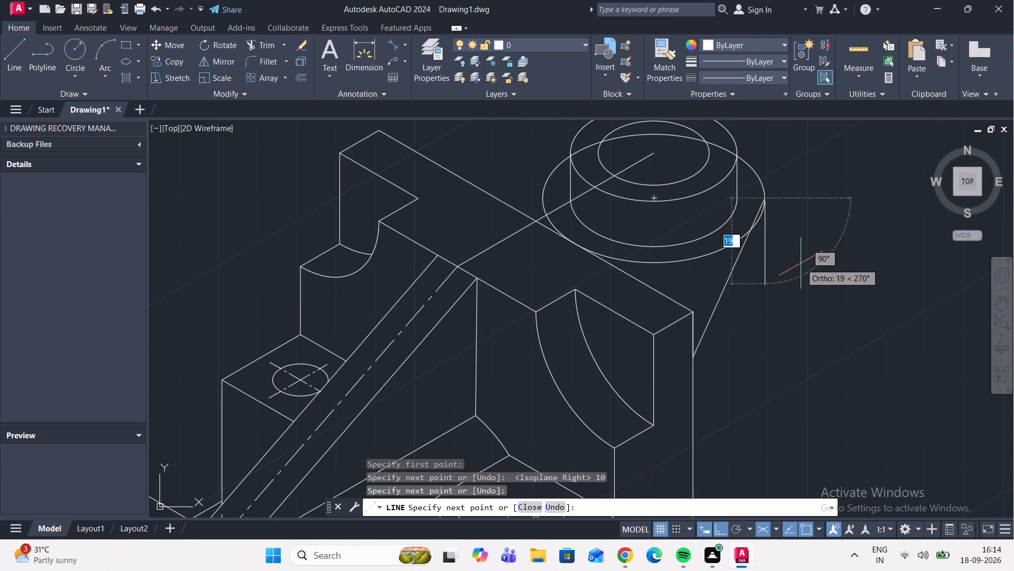
Continue the line 20 vertically down from the radius-20 ellipse's quadrant and end it there.
type("20")
key("Return")
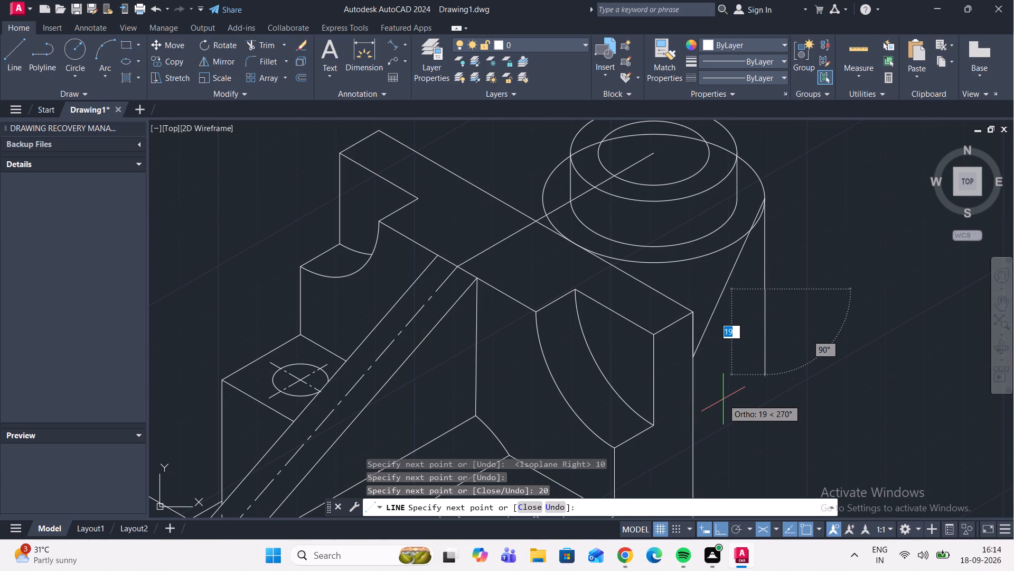
key("F5")
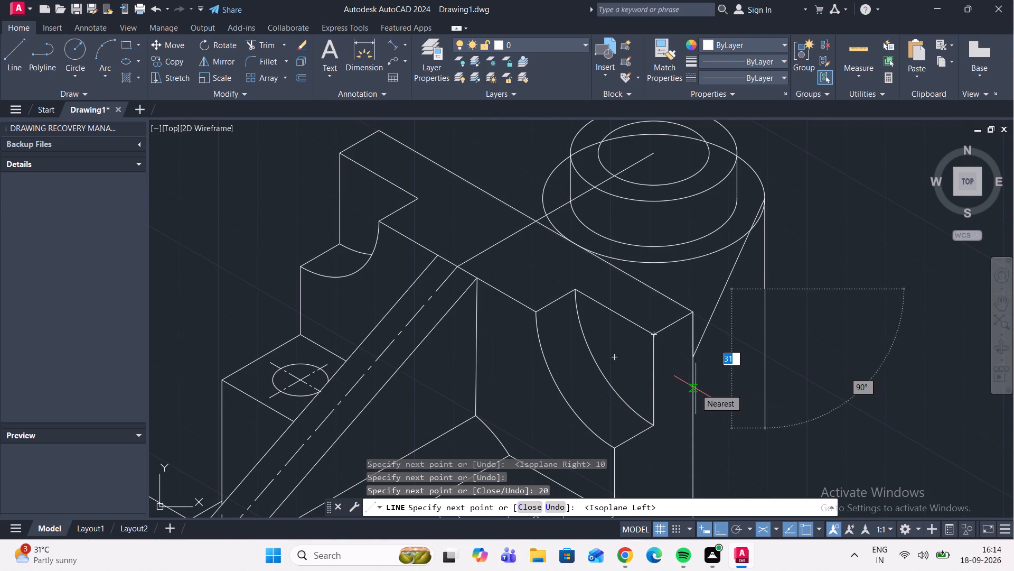
scroll(718, 380, "up", 2)
scroll(718, 378, "down", 3)
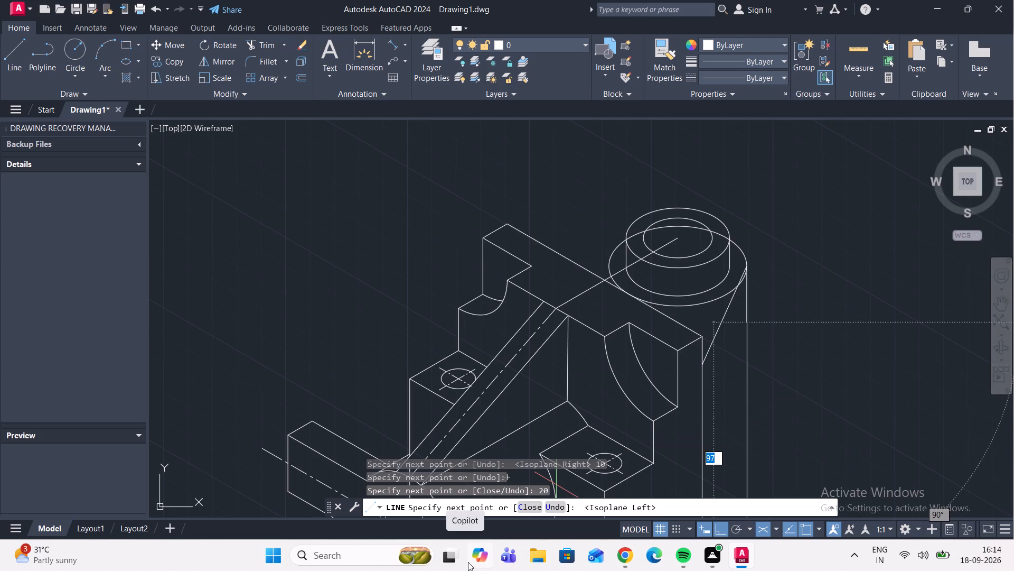
scroll(427, 406, "down", 3)
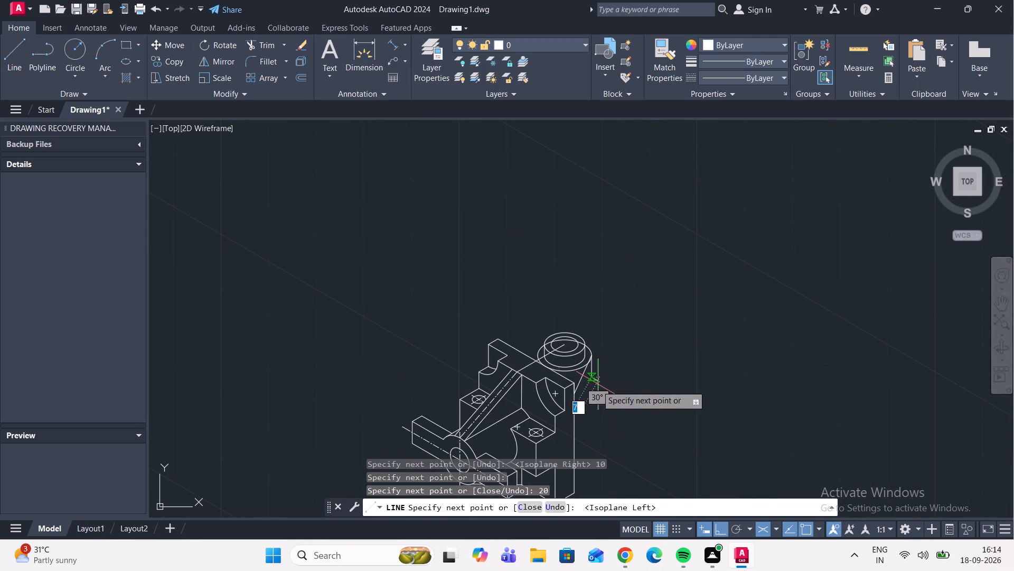
middle_click_drag(596, 386, 576, 196)
scroll(560, 216, "up", 3)
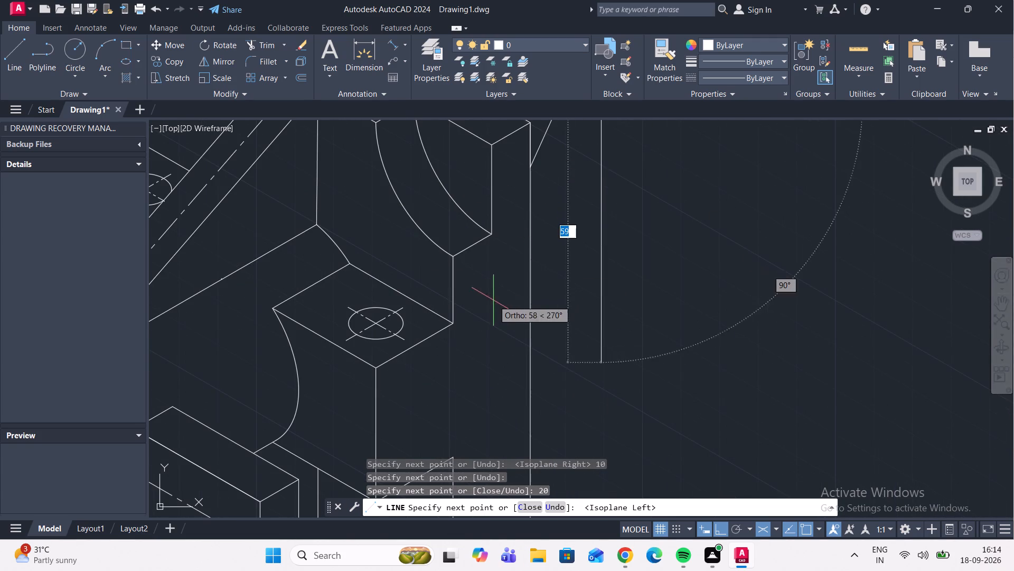
scroll(478, 330, "down", 2)
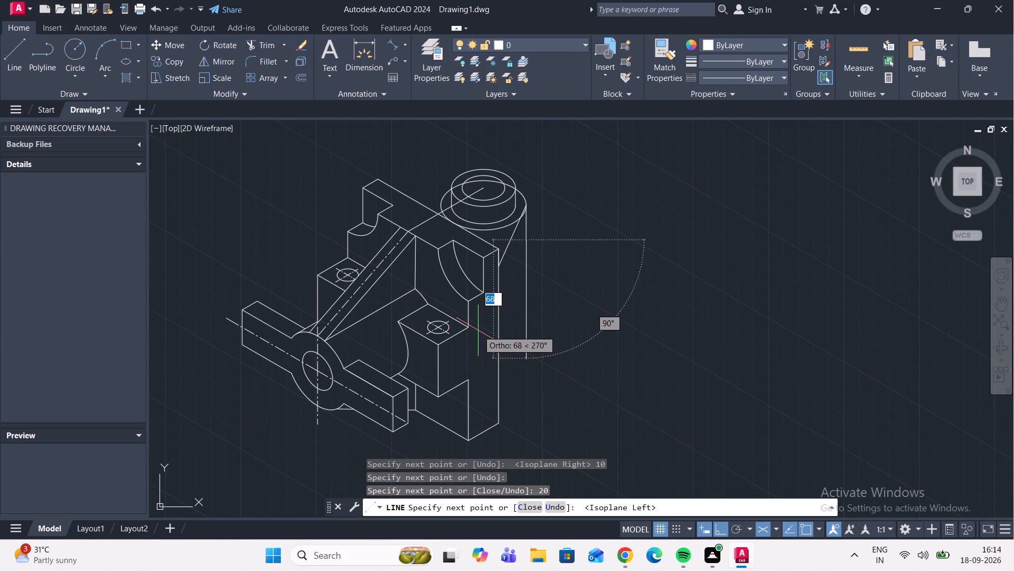
key("F5")
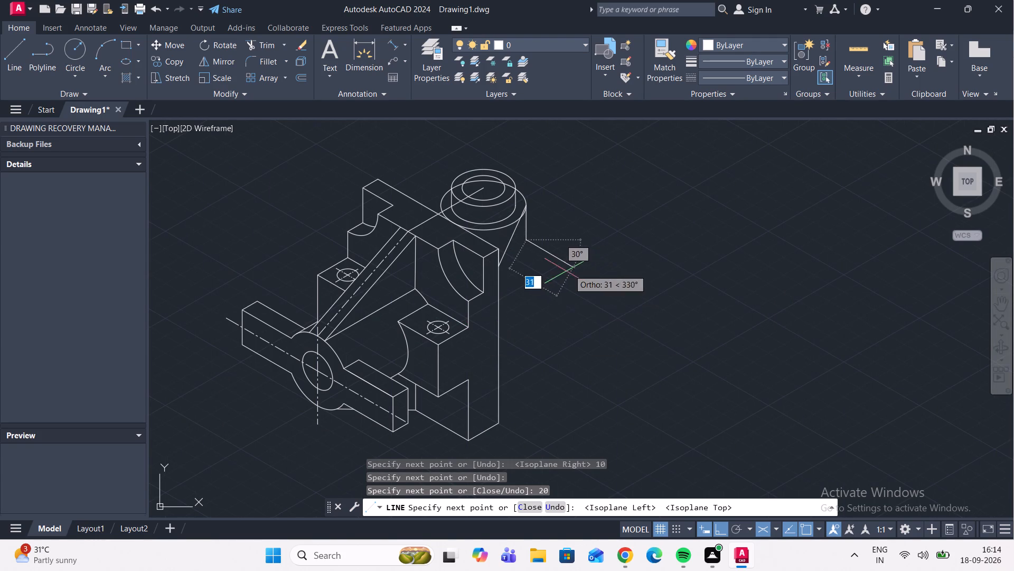
scroll(534, 289, "up", 1)
key("Escape")
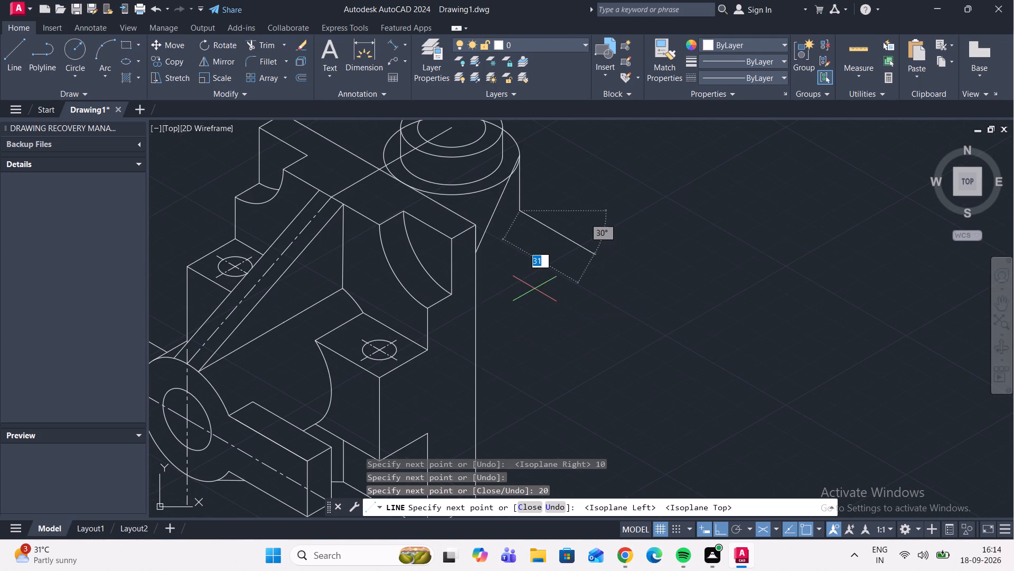
Copy the slanted line between the plate edge and the radius-20 ellipse 20 vertically downward from its lower end.
middle_click_drag(509, 216, 523, 249)
scroll(522, 250, "up", 2)
left_click(517, 243)
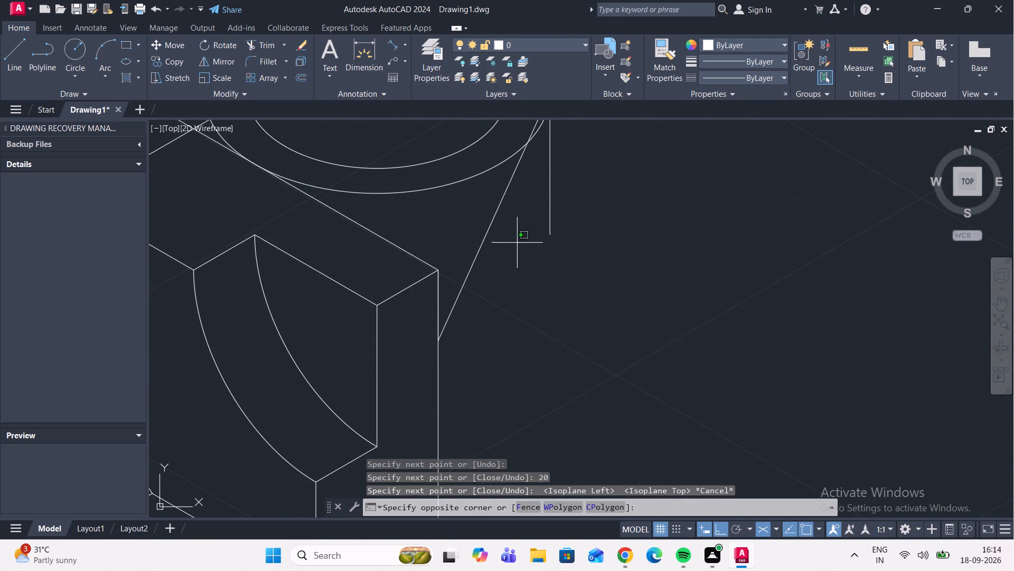
left_click(454, 194)
left_click(171, 61)
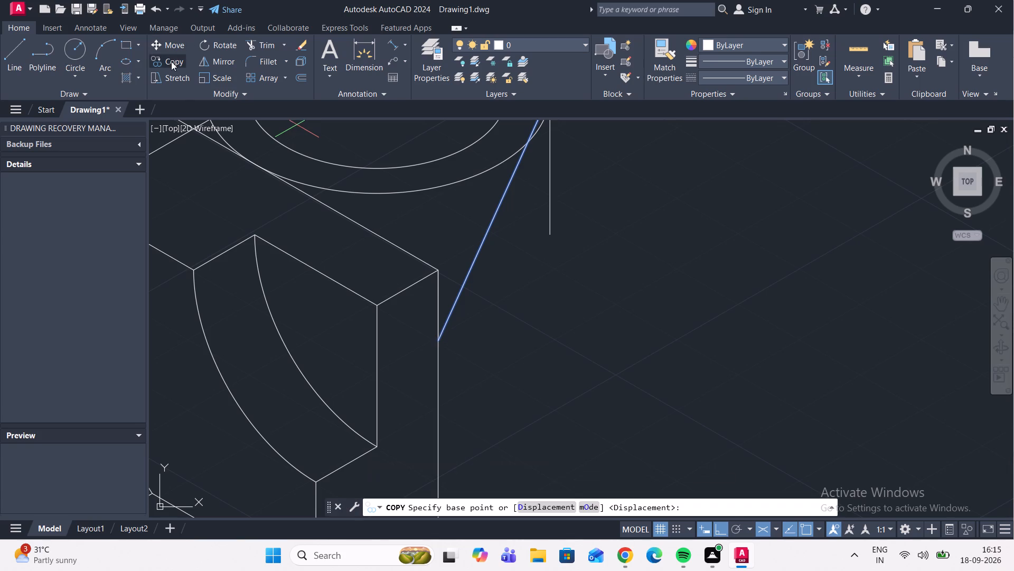
left_click(435, 339)
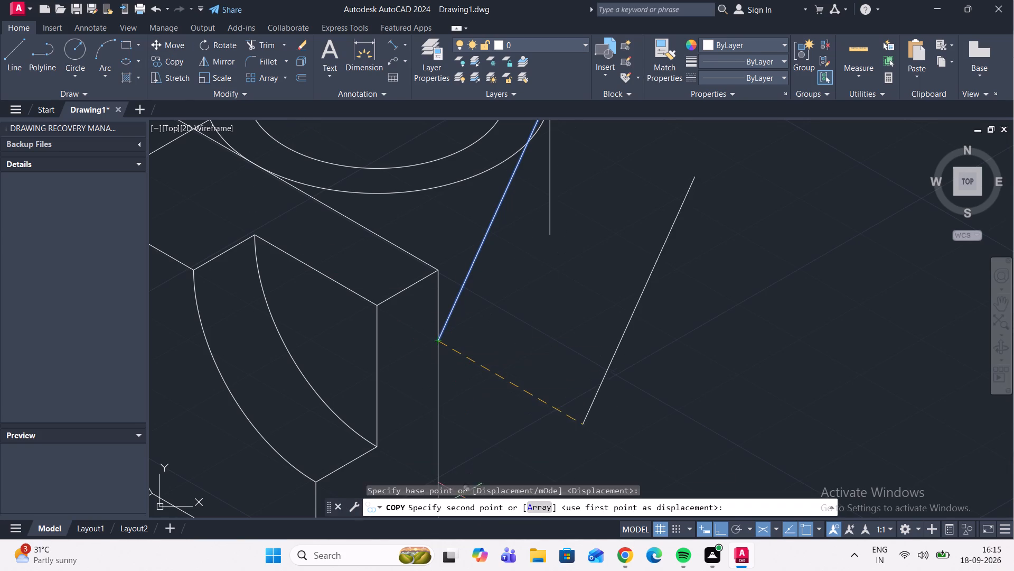
key("F5")
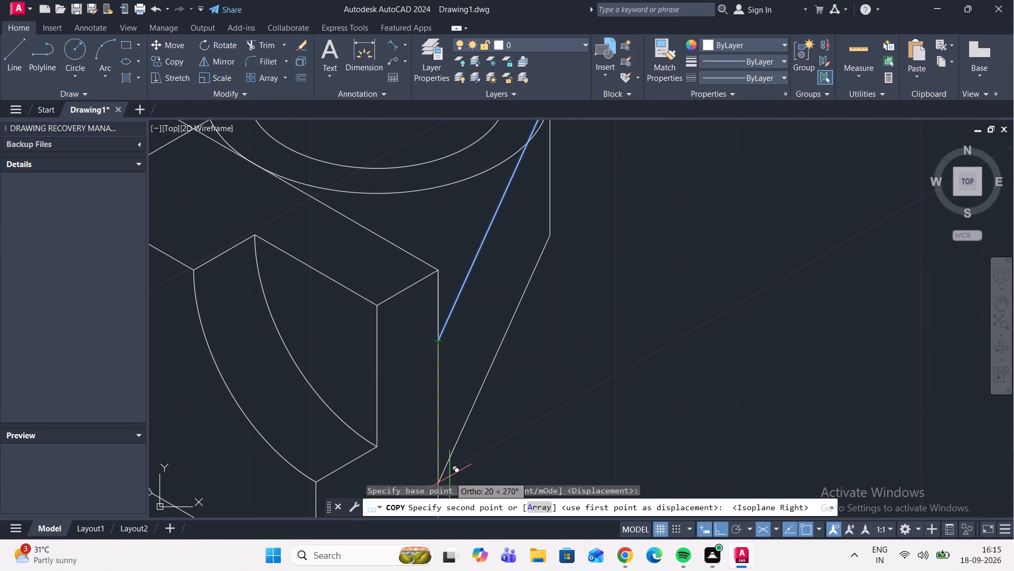
type("20")
key("Return")
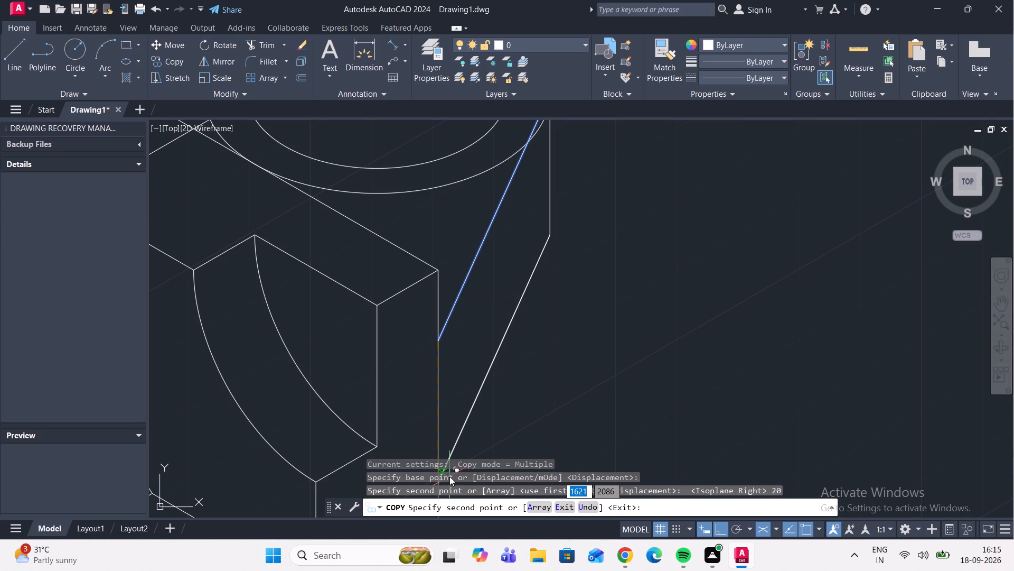
key("Escape")
Trim the short arc of the radius-20 ellipse lying between its side quadrant and the upper slanted line.
scroll(497, 316, "down", 1)
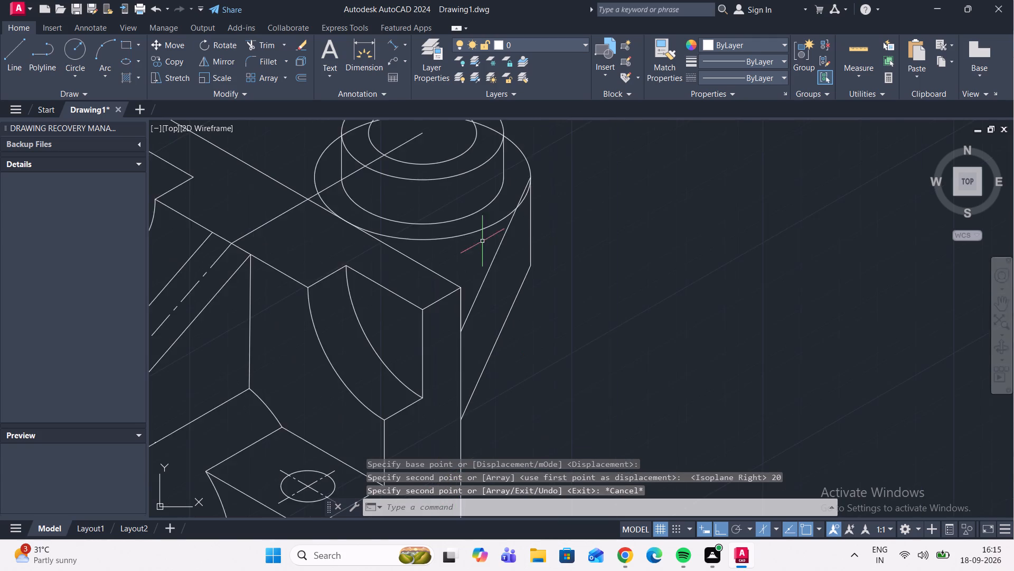
scroll(506, 210, "down", 2)
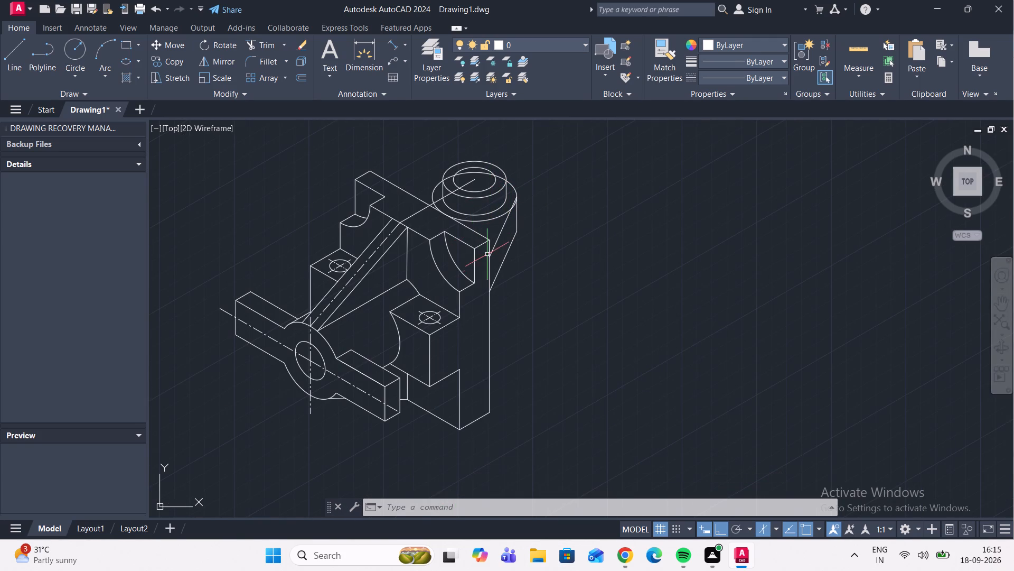
scroll(491, 264, "up", 1)
middle_click_drag(491, 258, 369, 364)
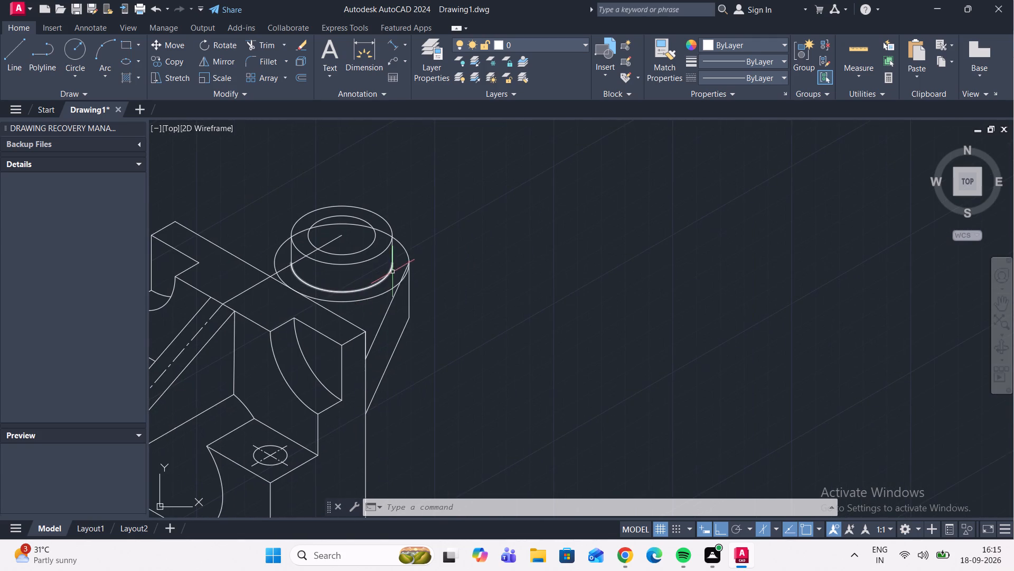
scroll(400, 280, "up", 3)
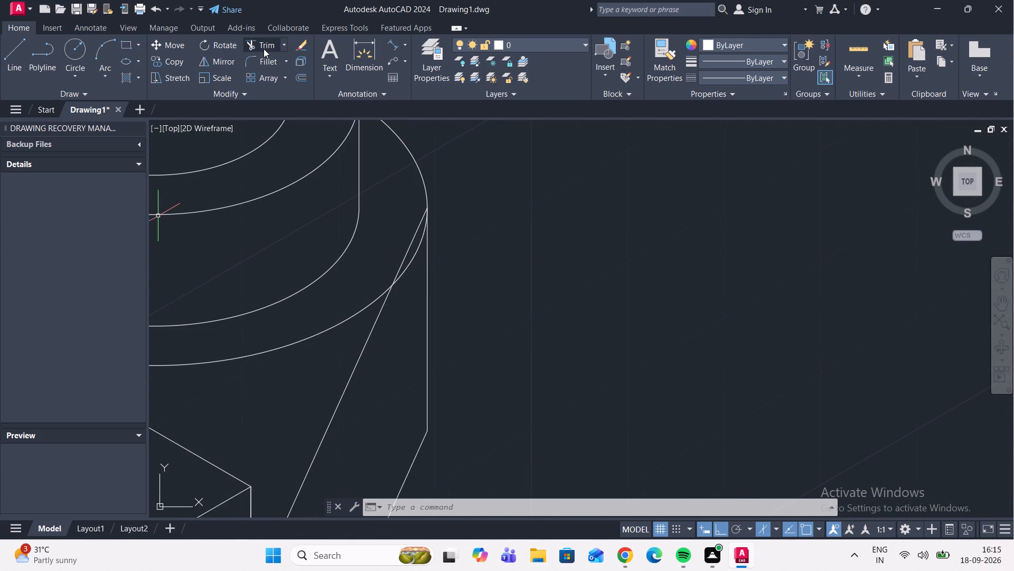
left_click(264, 47)
left_click(415, 259)
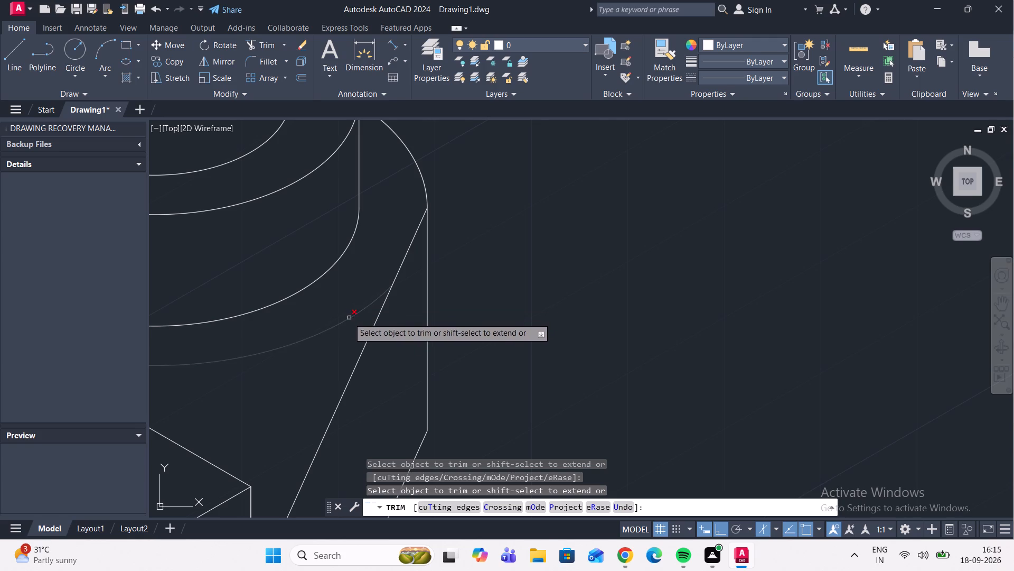
Draw a line 80 along the left isoplane from the point 10 below the upright plate's top corner, continuing to the radius-20 ellipse's rear quadrant.
scroll(332, 264, "down", 4)
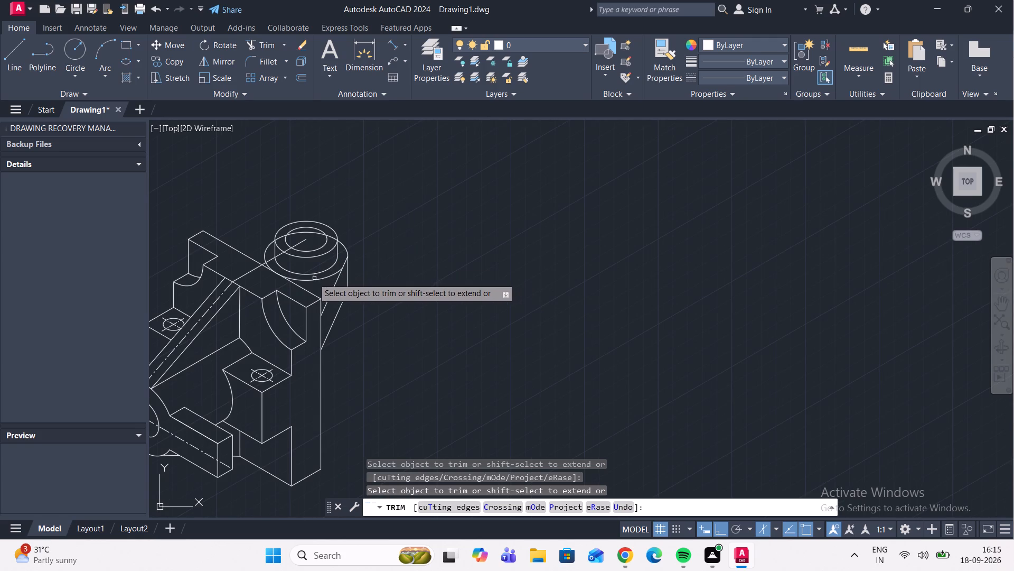
left_click(7, 45)
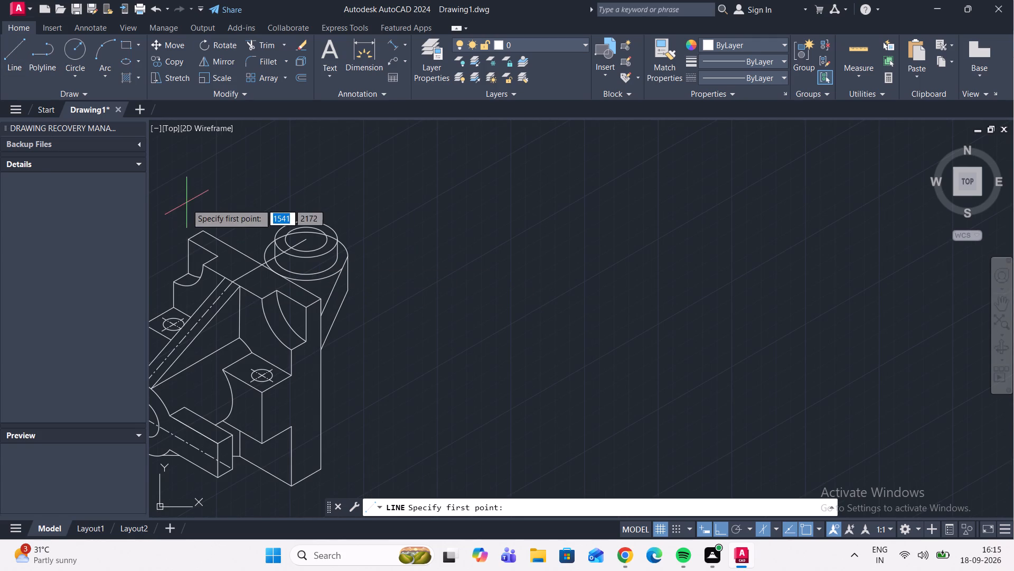
scroll(201, 229, "up", 1)
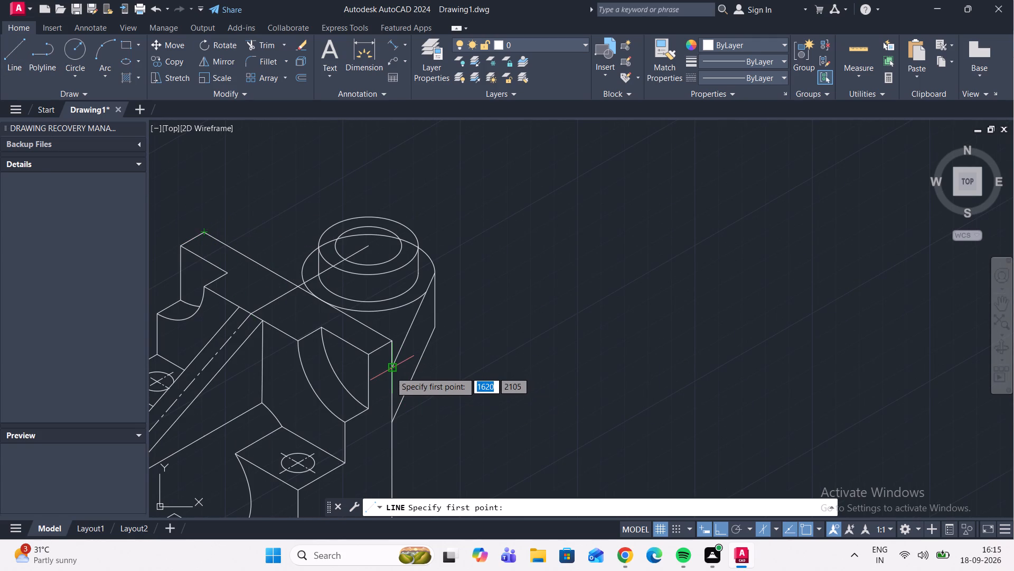
left_click(390, 372)
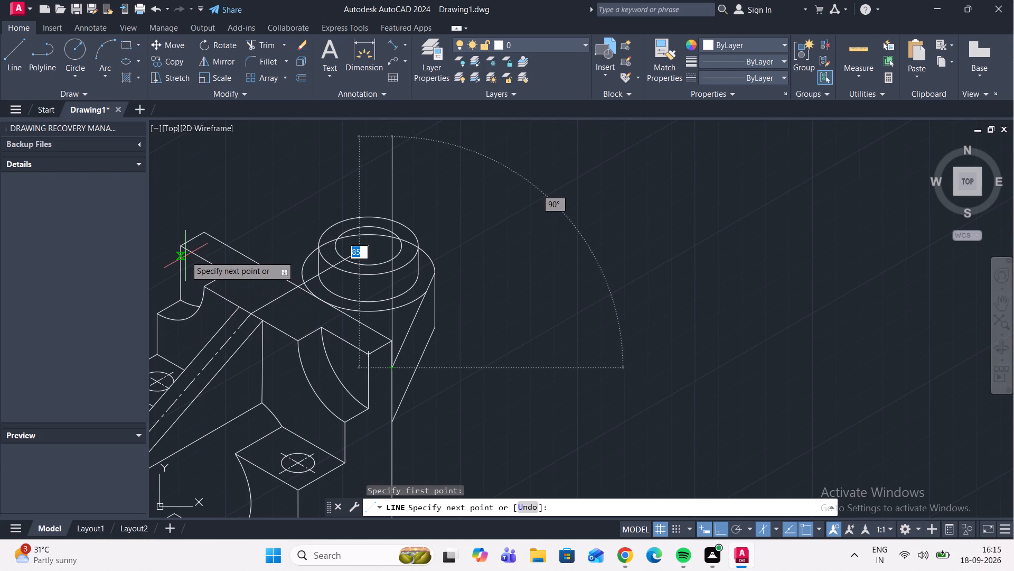
key("F5")
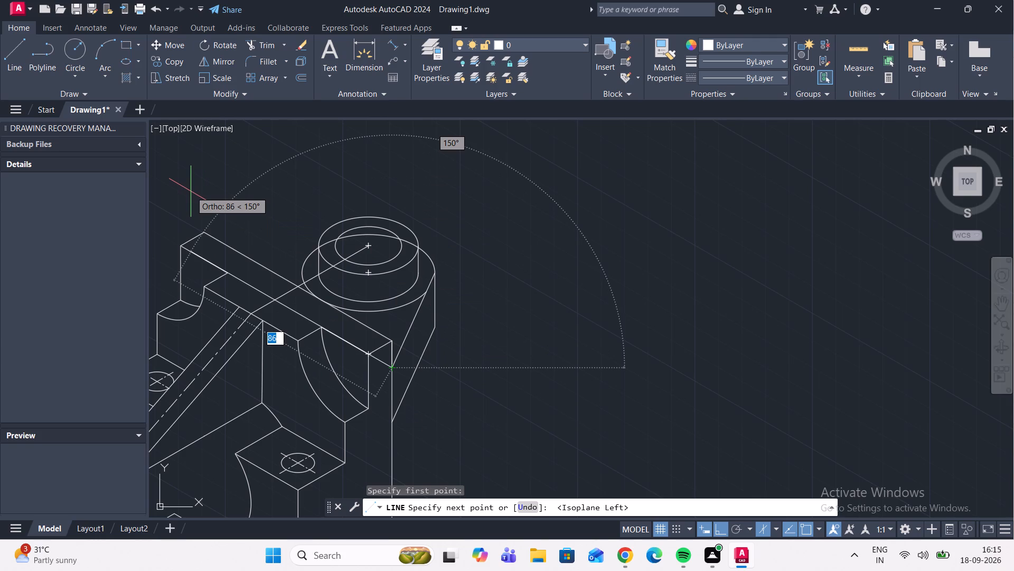
type("80")
key("Return")
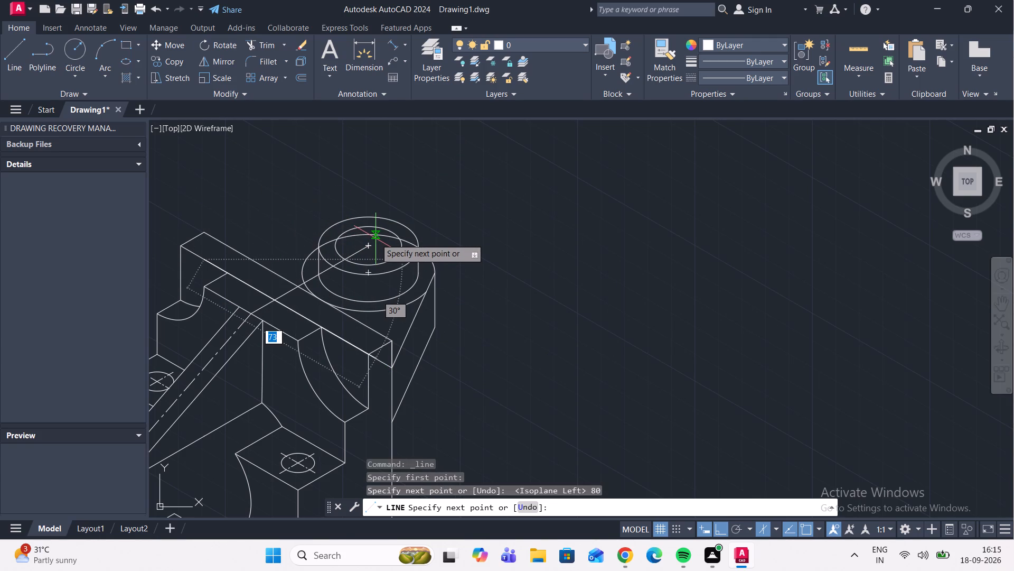
key("F5")
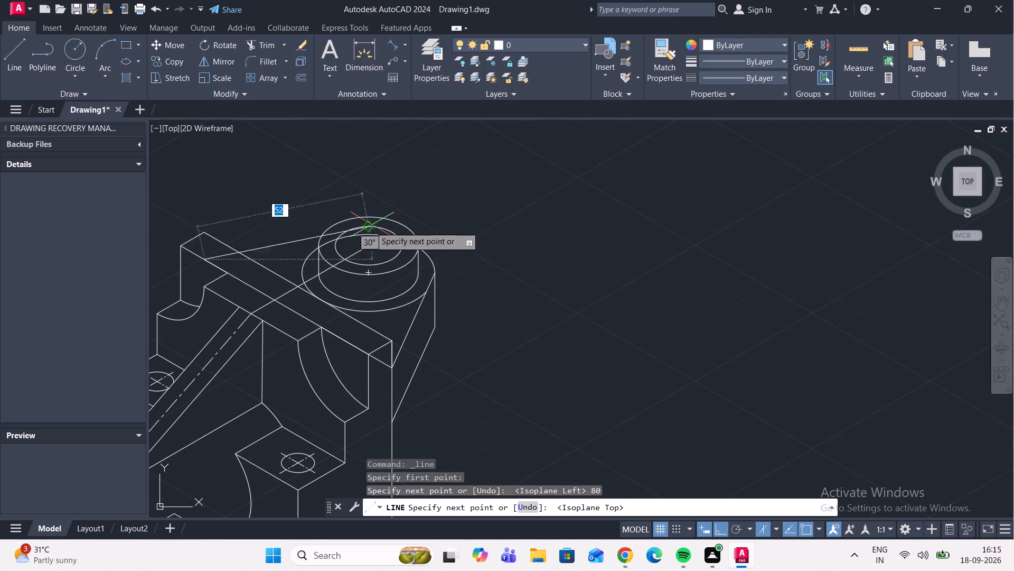
scroll(318, 251, "up", 1)
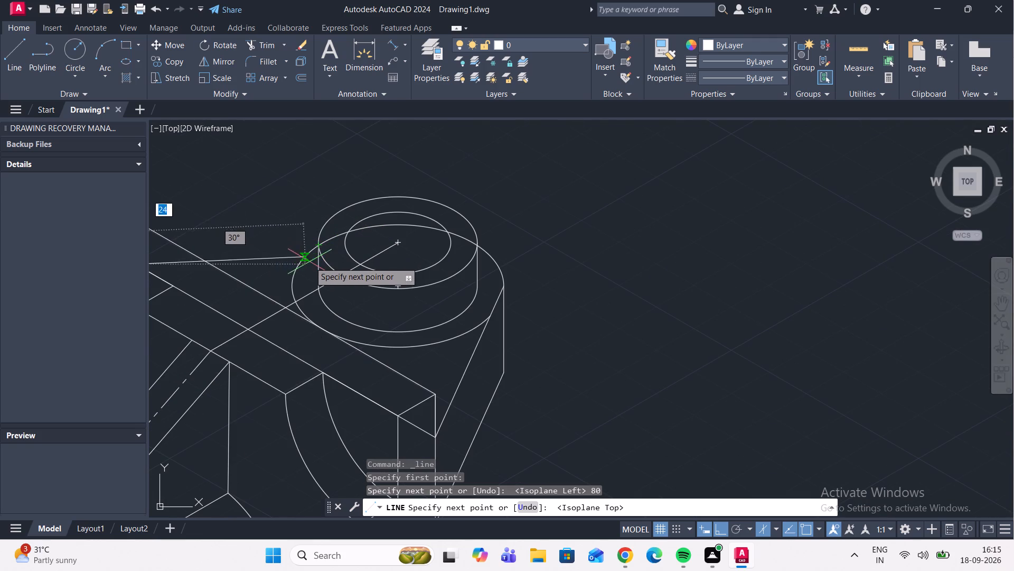
scroll(324, 239, "up", 2)
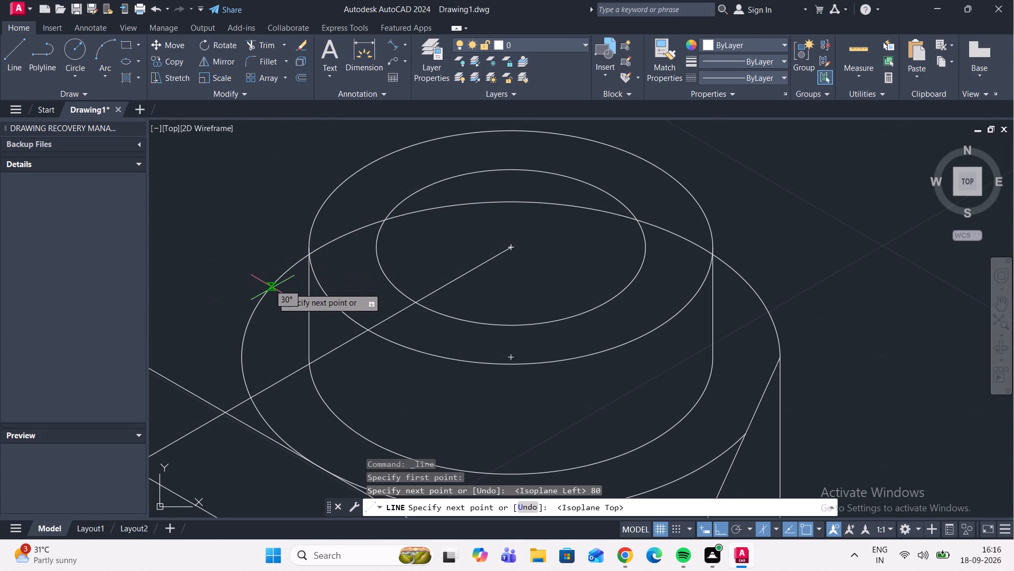
scroll(283, 282, "down", 3)
scroll(362, 246, "down", 1)
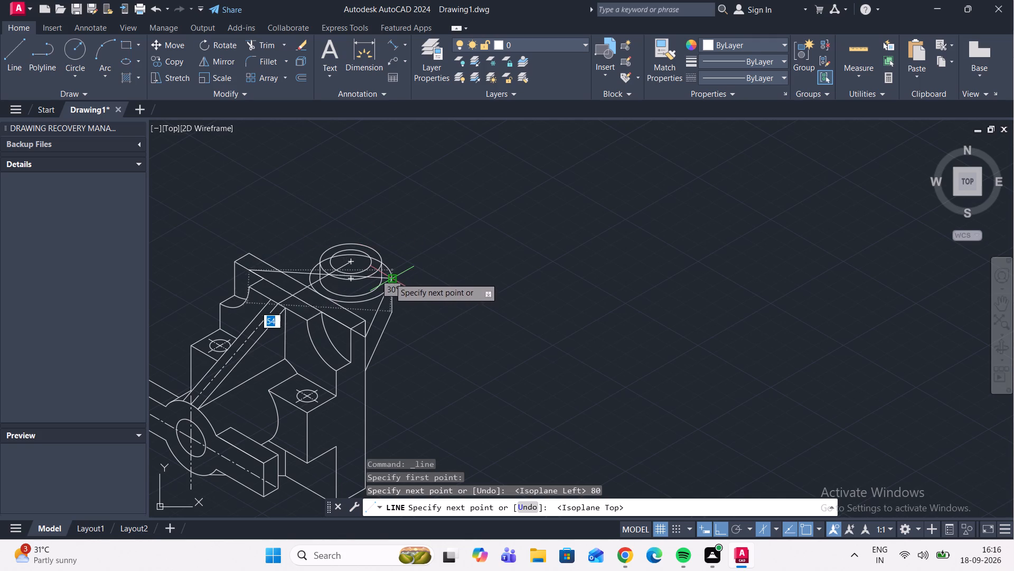
left_click(353, 257)
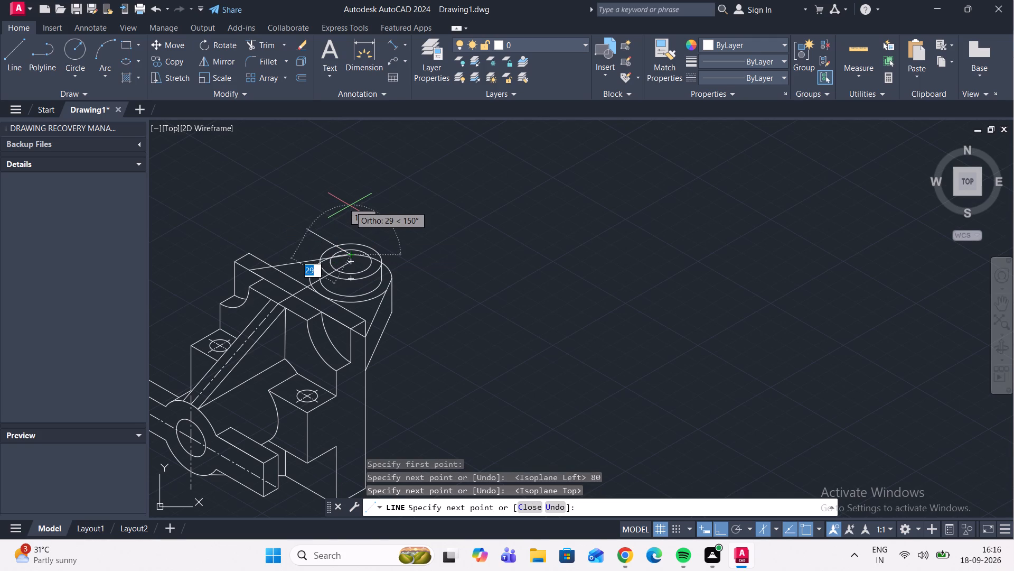
key("Escape")
Trim the radius-20 ellipse's side arc below the new slanted line and its front arc, ending at the opposite web edge.
scroll(326, 280, "up", 1)
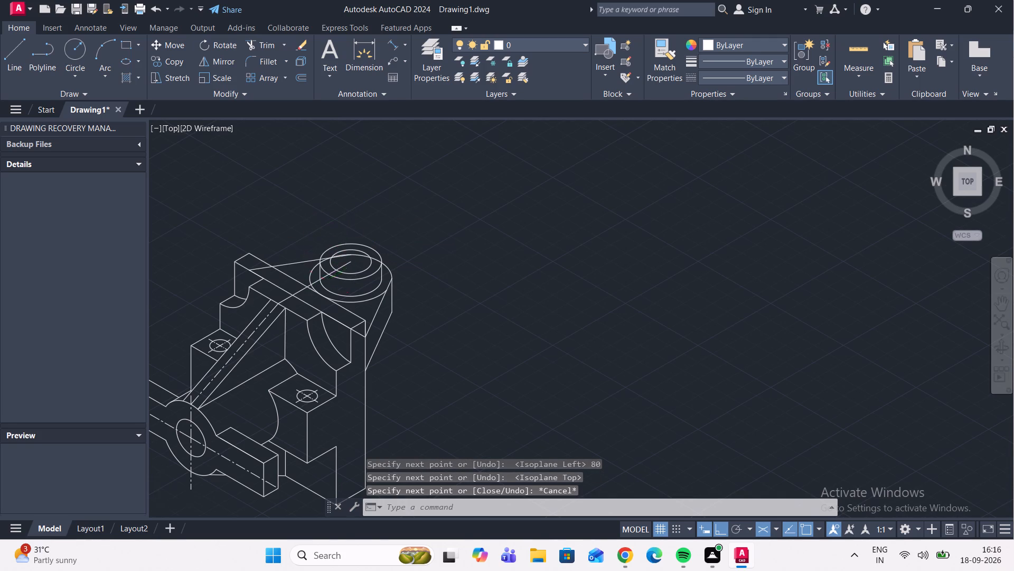
scroll(326, 280, "up", 2)
scroll(328, 224, "up", 1)
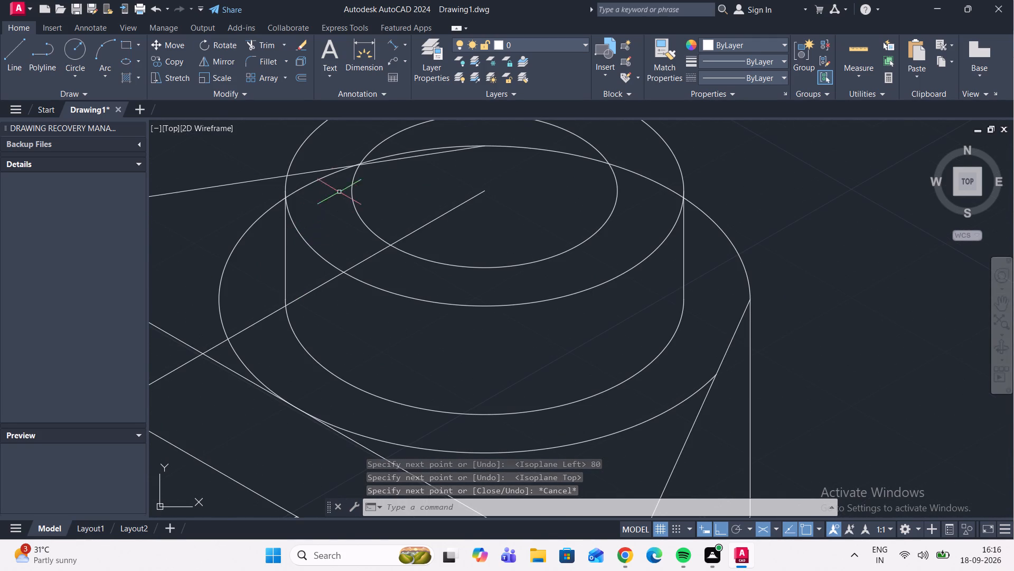
left_click(262, 39)
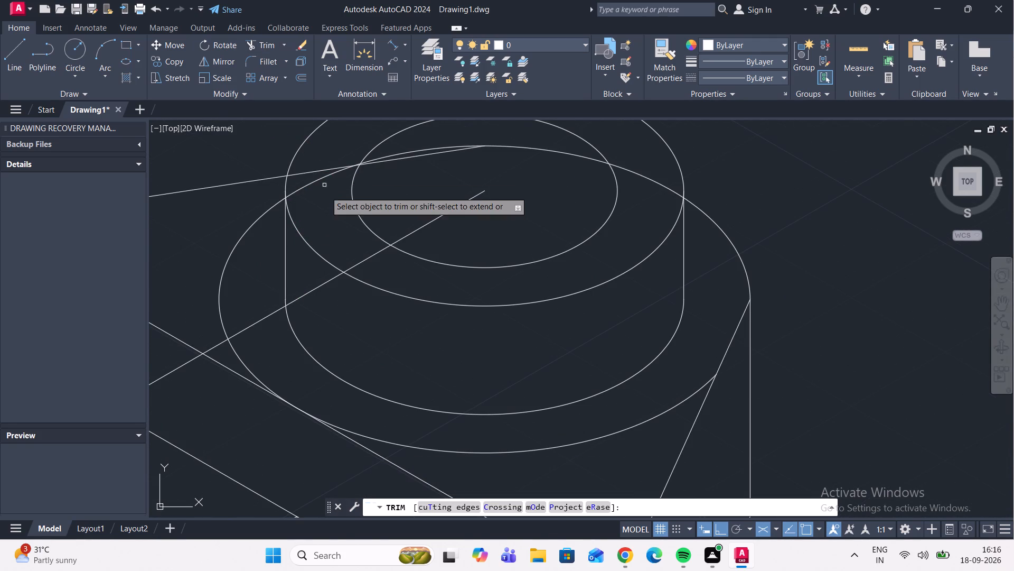
left_click(313, 184)
left_click(262, 217)
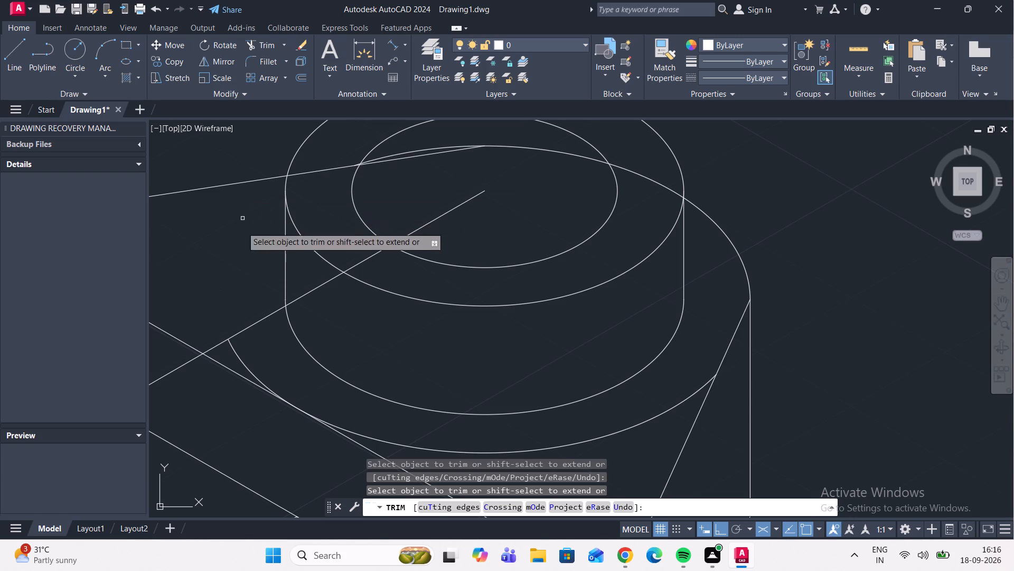
scroll(246, 244, "down", 3)
scroll(248, 264, "up", 3)
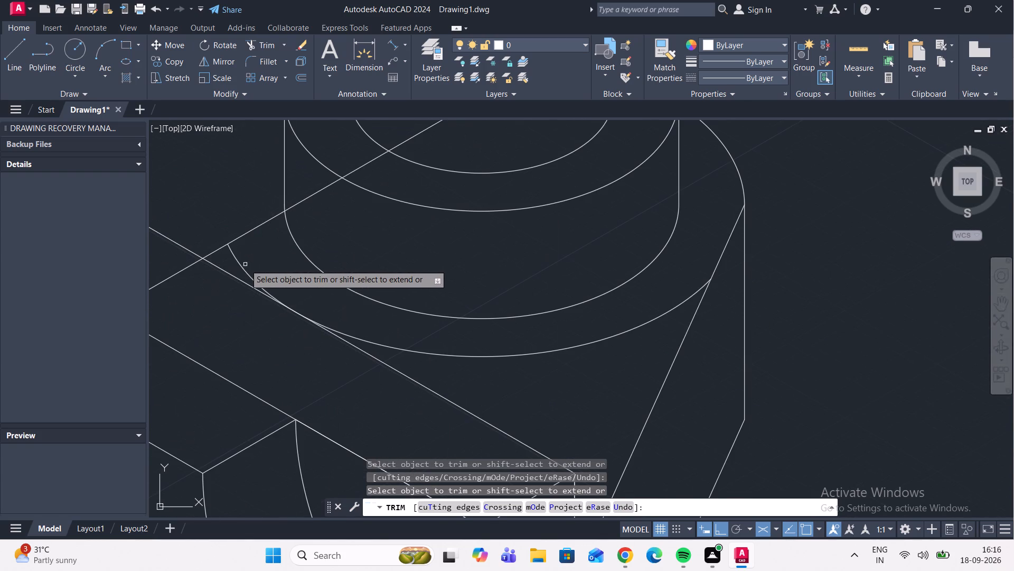
left_click(238, 263)
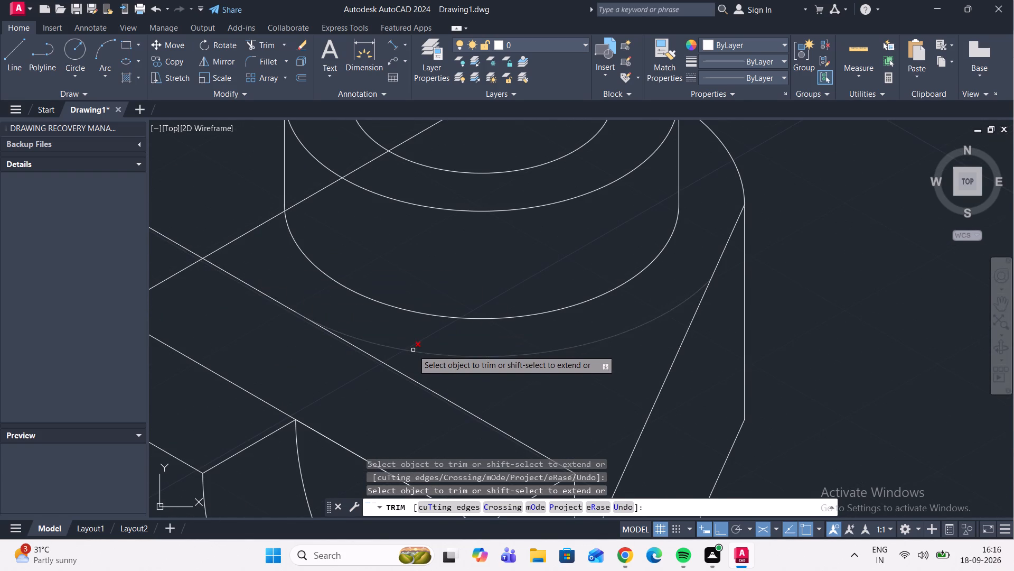
left_click(413, 350)
Trim the rear arc of the radius-20 ellipse where it crosses the cylinder's top ring and hole.
scroll(319, 287, "down", 4)
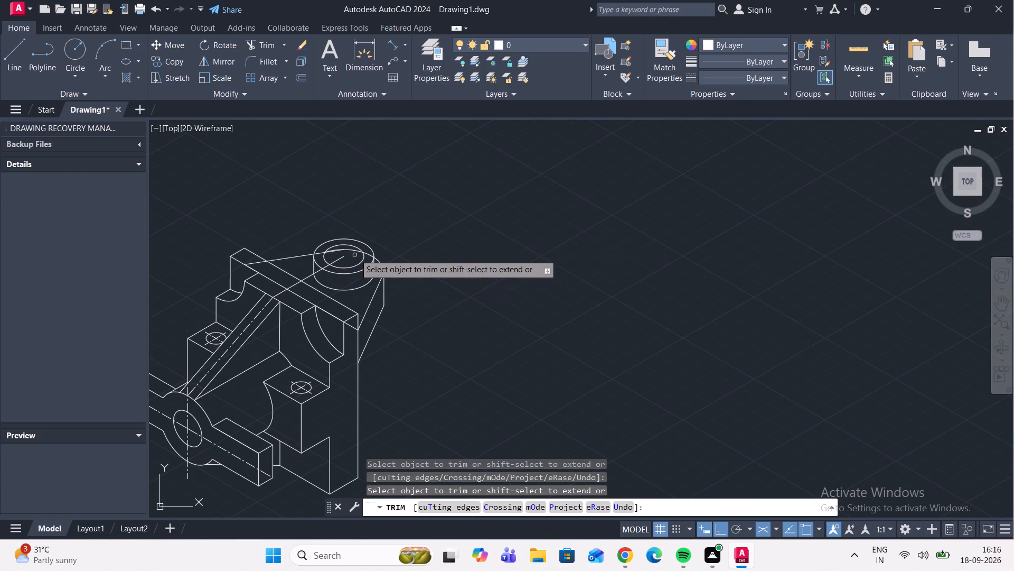
scroll(358, 250, "up", 2)
left_click(382, 261)
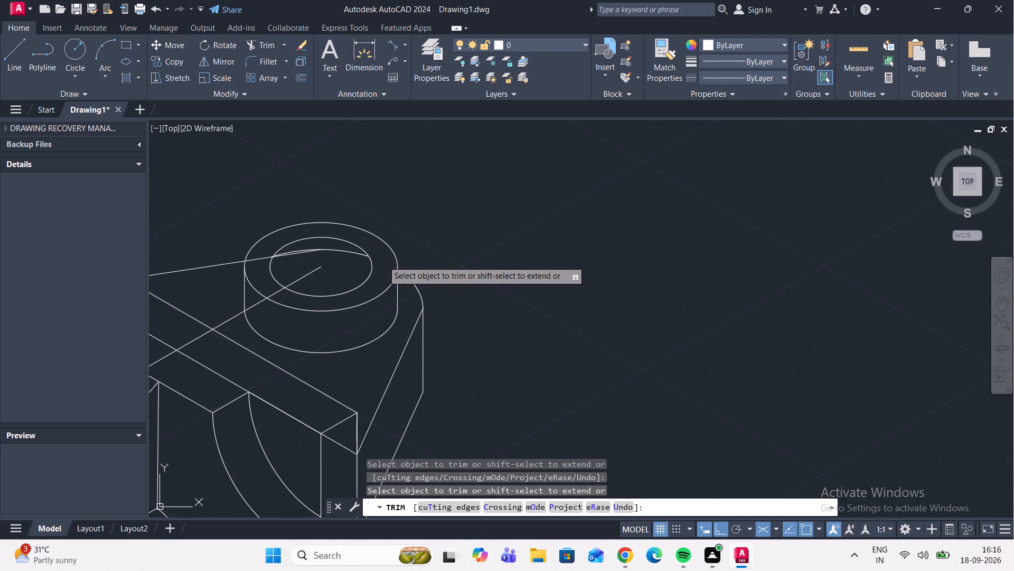
scroll(362, 256, "up", 3)
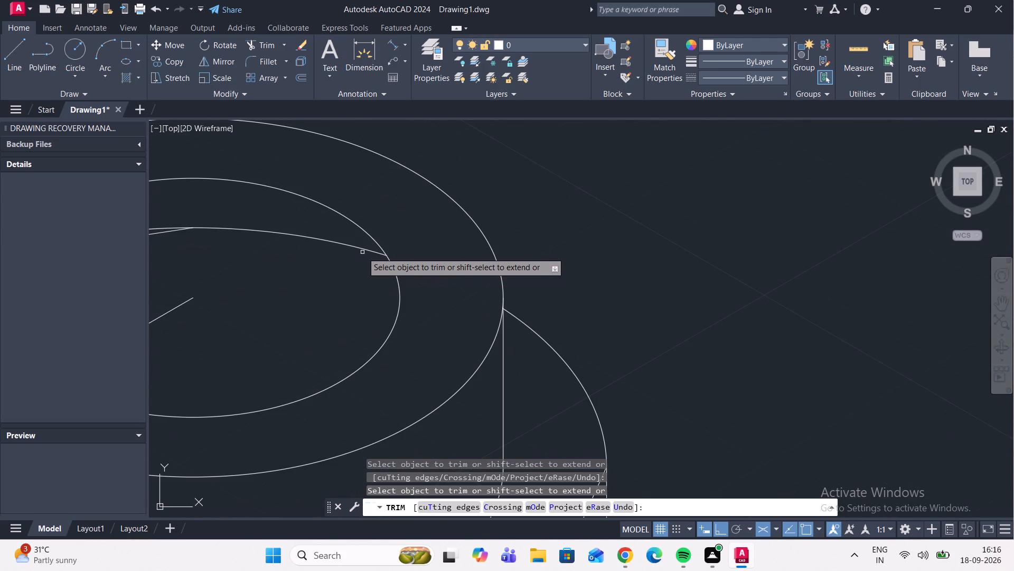
left_click(363, 251)
Trim the slanted line and leftover arc pieces inside the cylinder's top face, plus the construction line inside the hole.
scroll(299, 253, "down", 3)
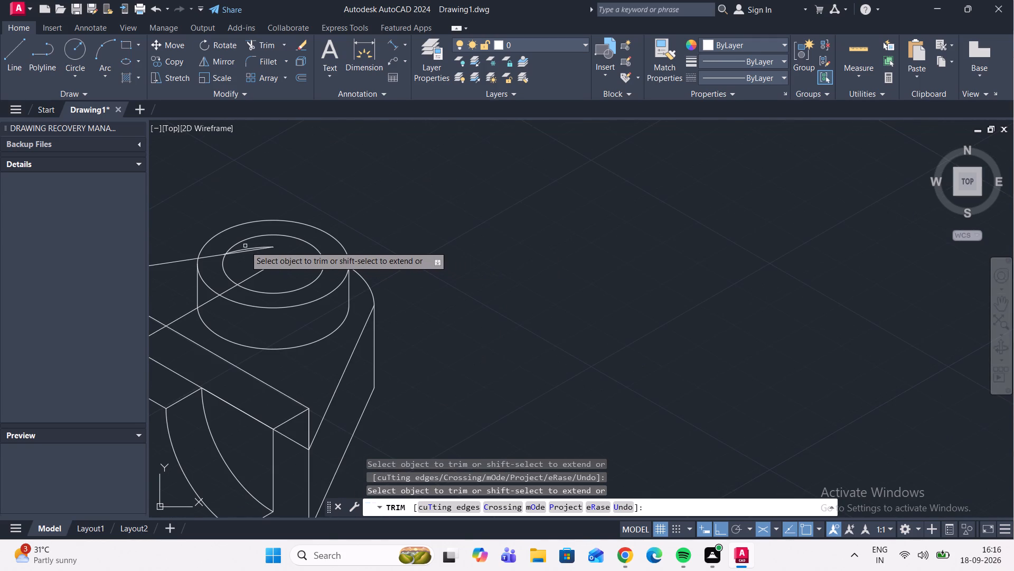
left_click(252, 247)
left_click(253, 250)
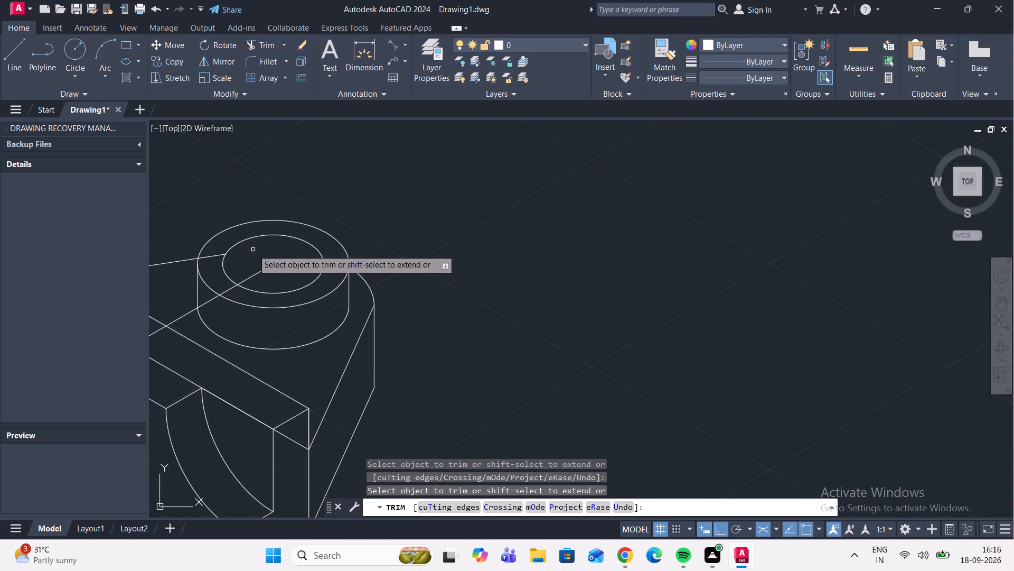
left_click(210, 257)
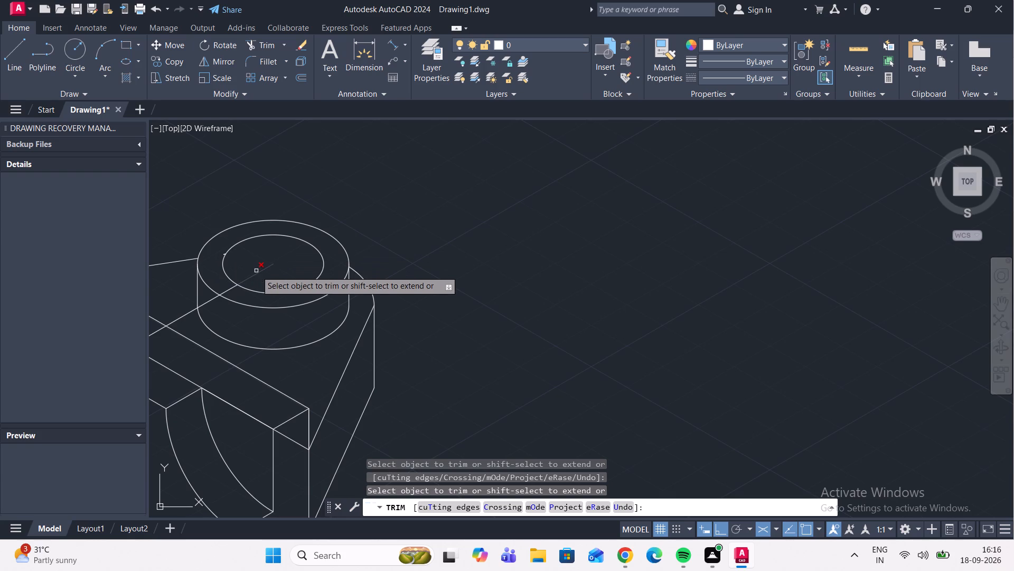
left_click(259, 273)
scroll(231, 255, "up", 3)
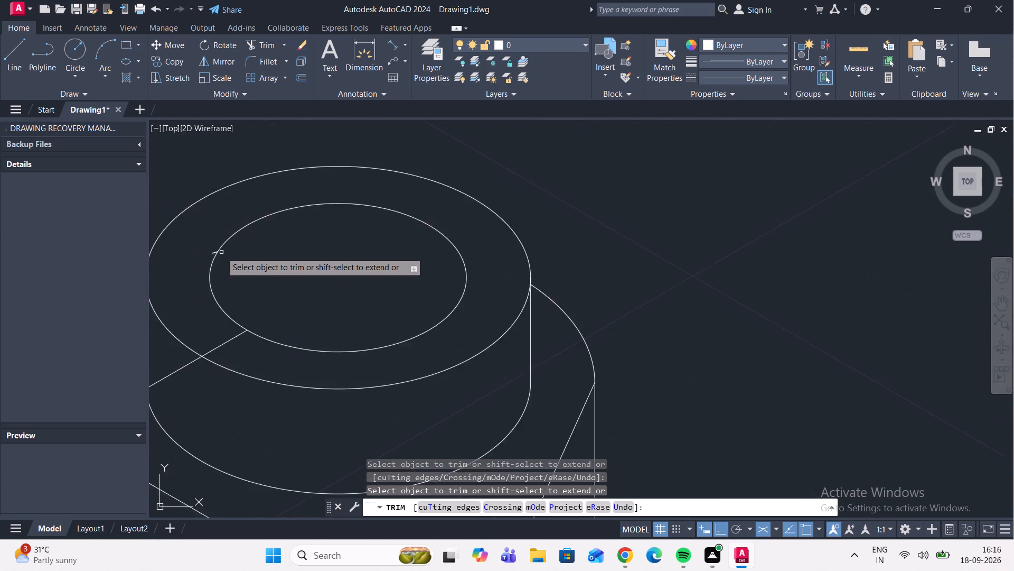
scroll(221, 252, "up", 8)
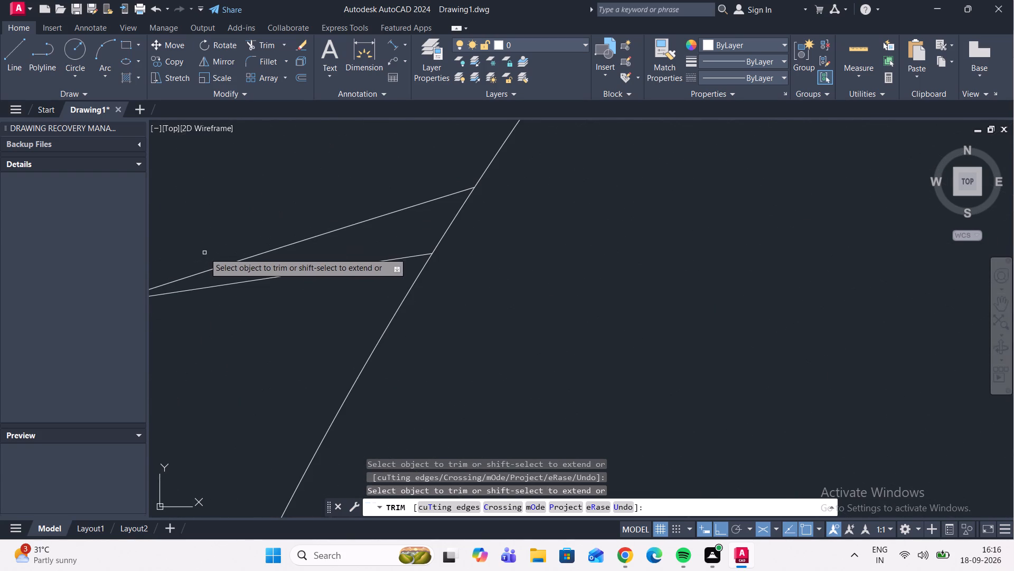
left_click(230, 264)
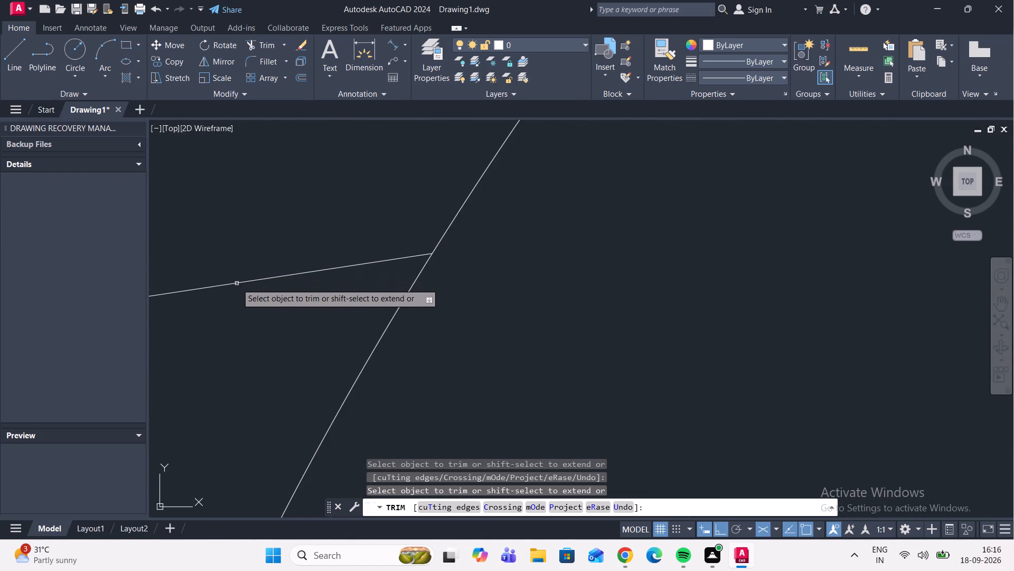
left_click(238, 283)
Trim away the remaining construction line from the cylinder's top ring down across the upright plate's top.
scroll(281, 231, "down", 11)
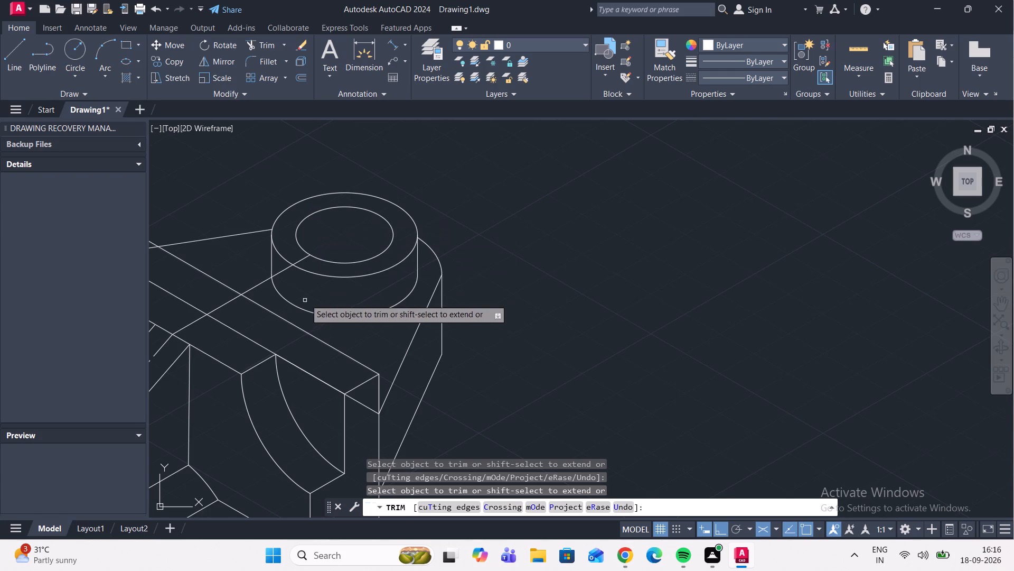
scroll(298, 259, "up", 2)
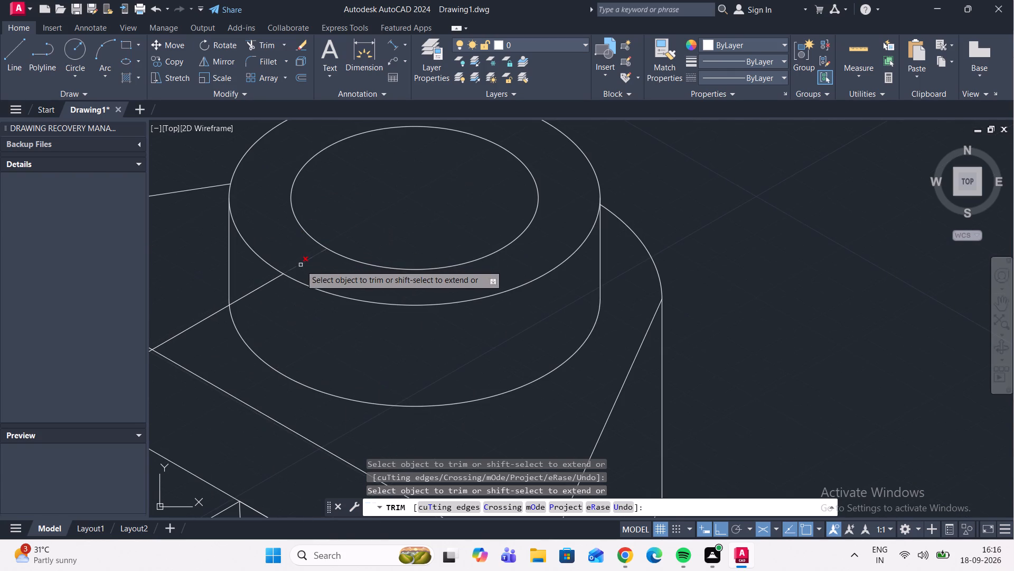
left_click(301, 265)
left_click(273, 281)
scroll(302, 253, "down", 4)
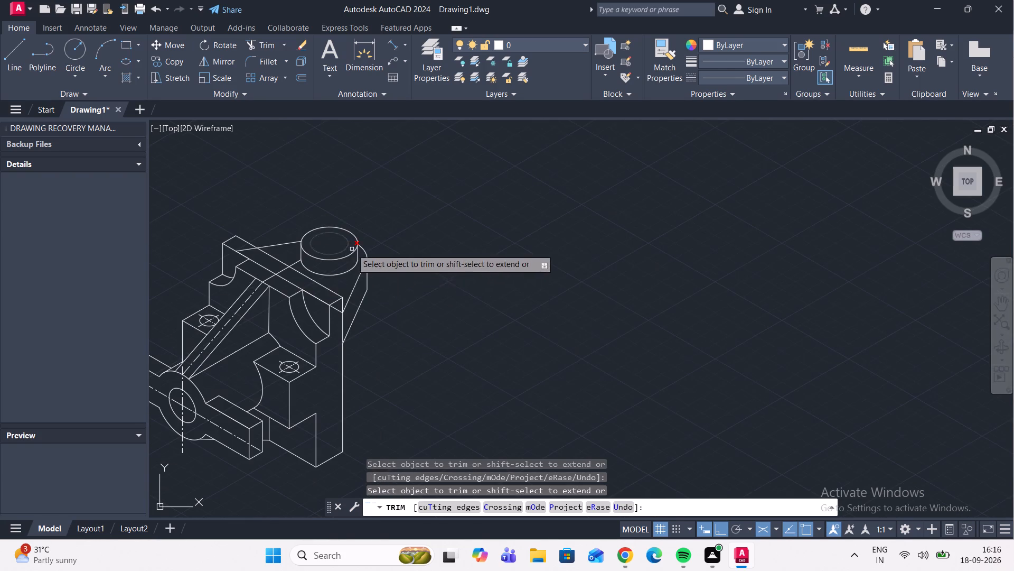
scroll(291, 260, "up", 3)
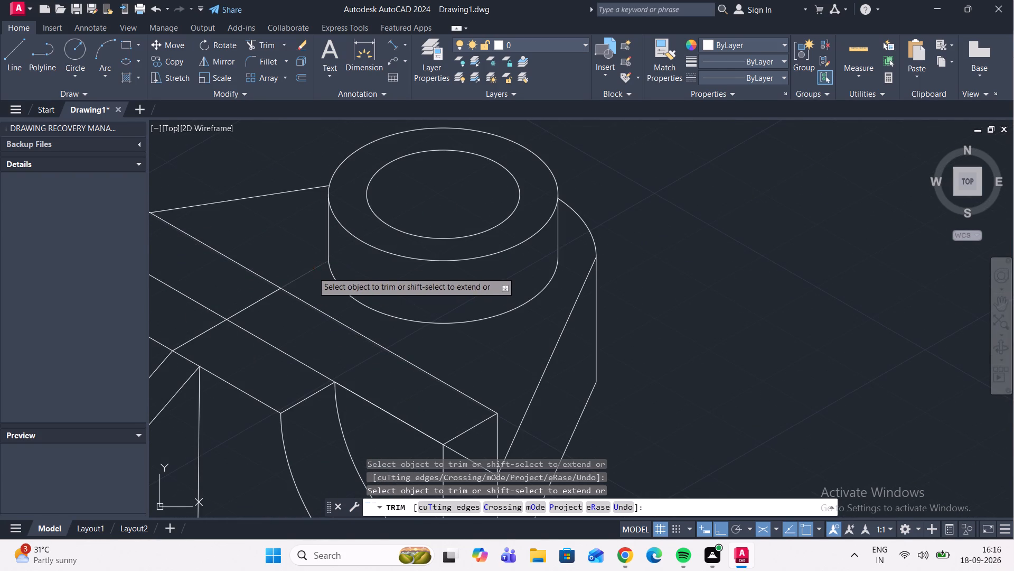
left_click(313, 272)
left_click(269, 295)
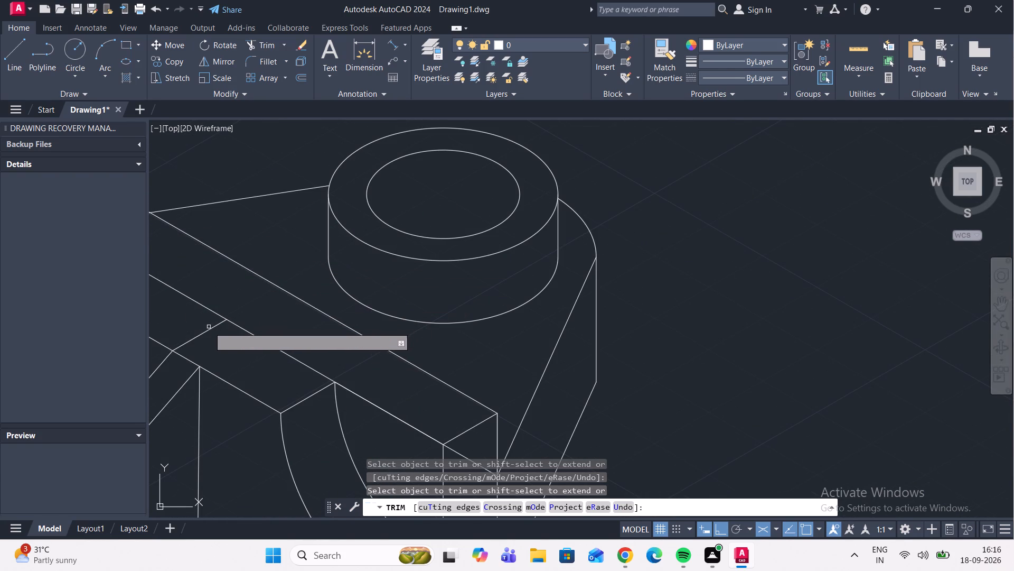
left_click(208, 329)
Draw a construction line 10 up from the upright plate's lower rear corner, continuing with a short segment at 30°.
scroll(286, 234, "down", 4)
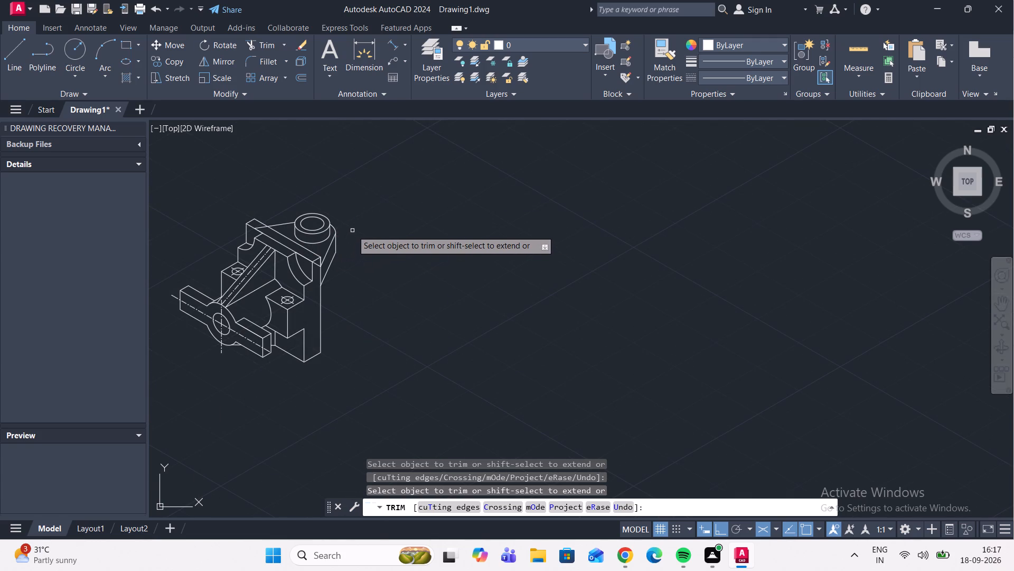
scroll(334, 345, "up", 1)
left_click(17, 62)
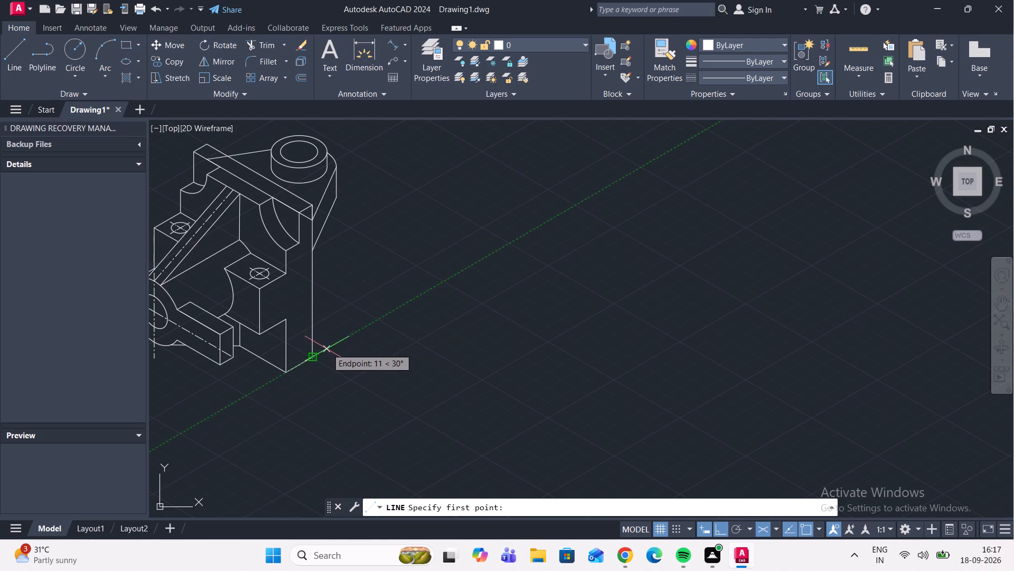
left_click(311, 355)
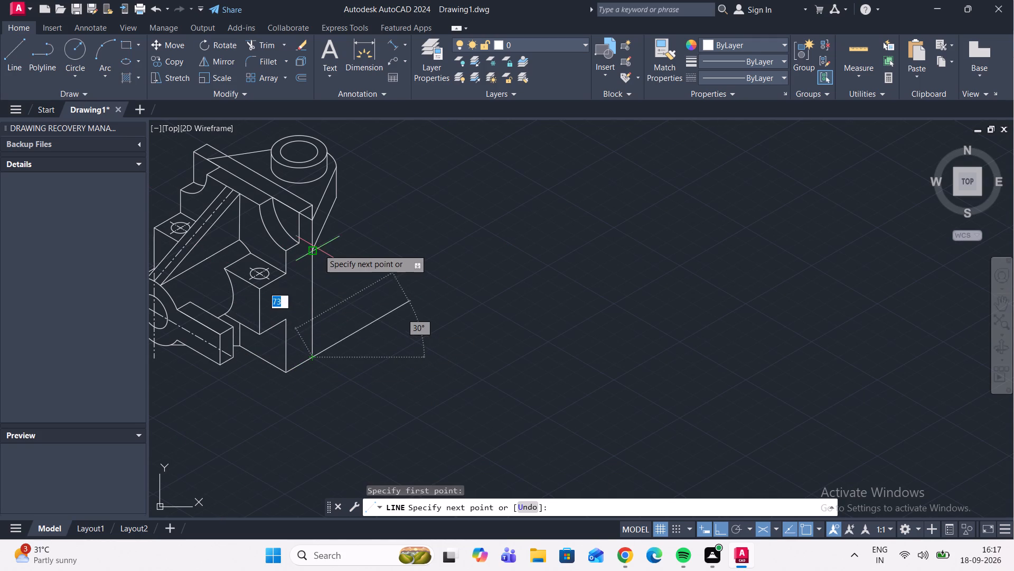
key("F5")
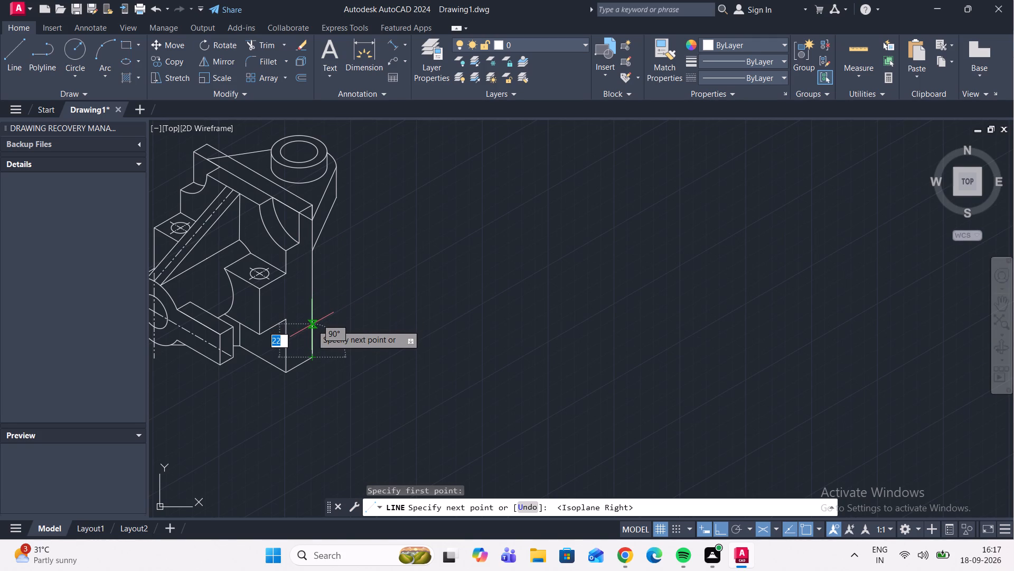
type("10")
key("Return")
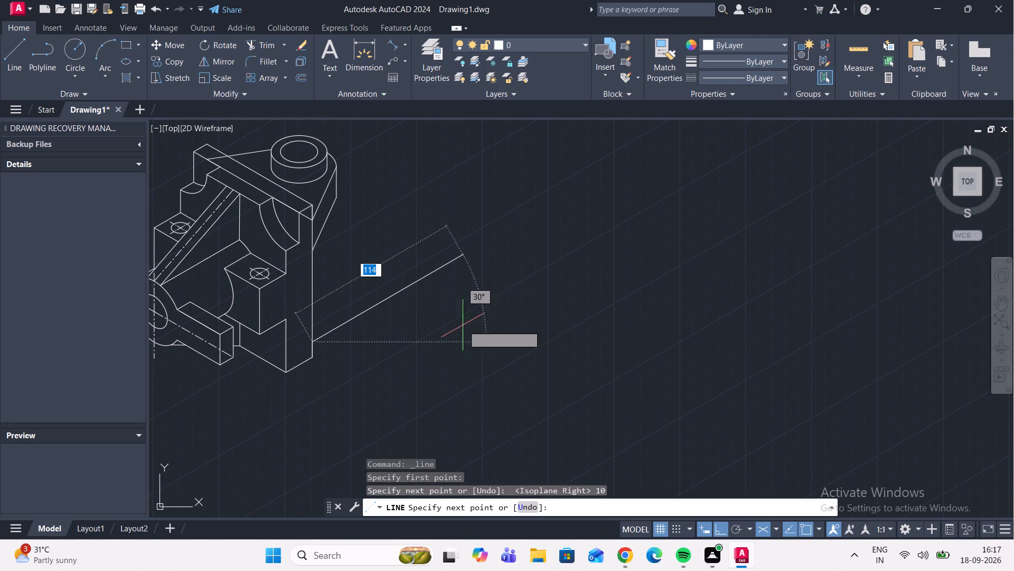
left_click(350, 337)
key("Escape")
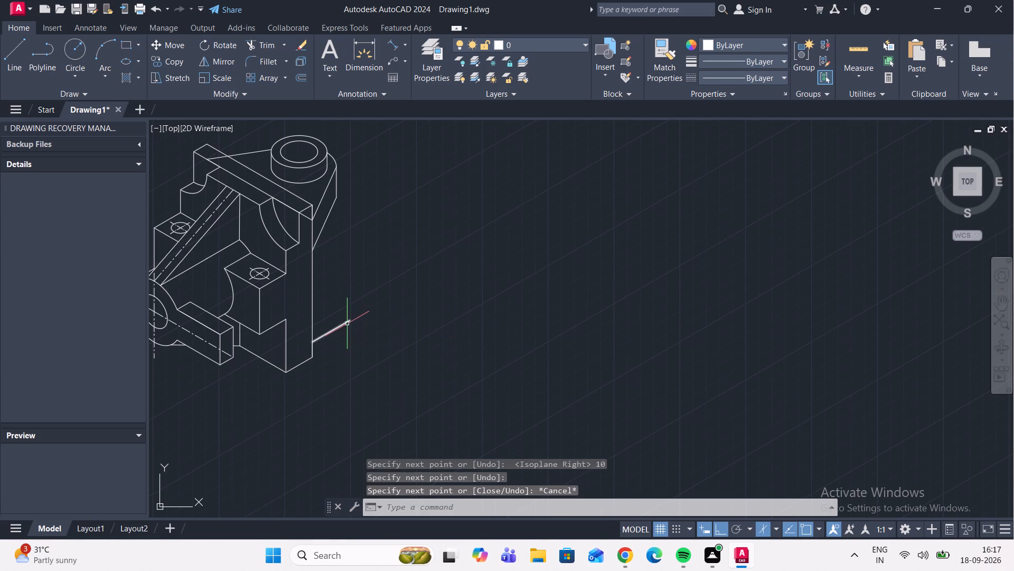
Copy the rear web's end arc, vertical edge and two slanted lines from the lower slanted line's plate endpoint to the 10-unit line's top.
middle_click_drag(349, 181, 356, 215)
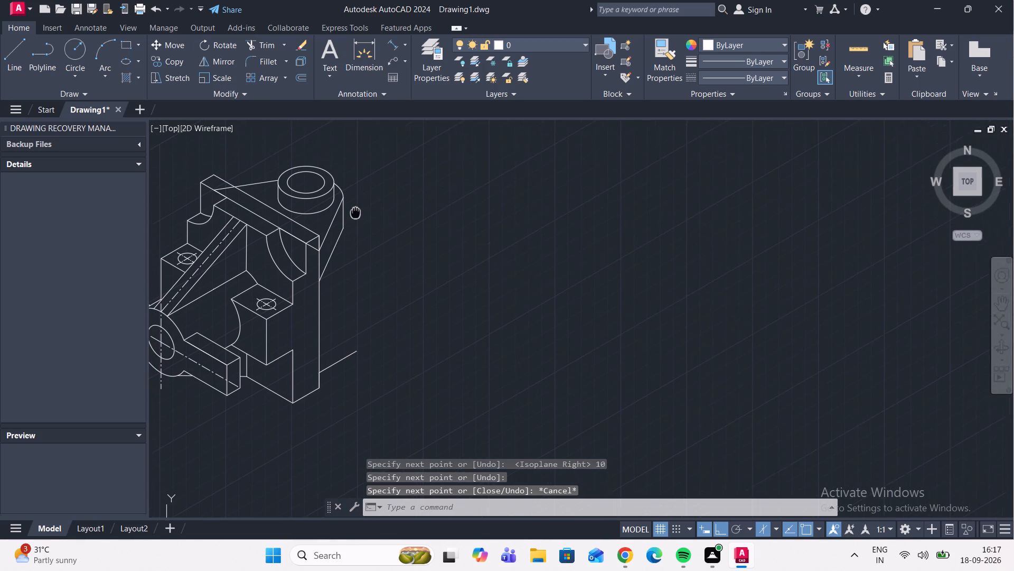
middle_click_drag(356, 215, 357, 216)
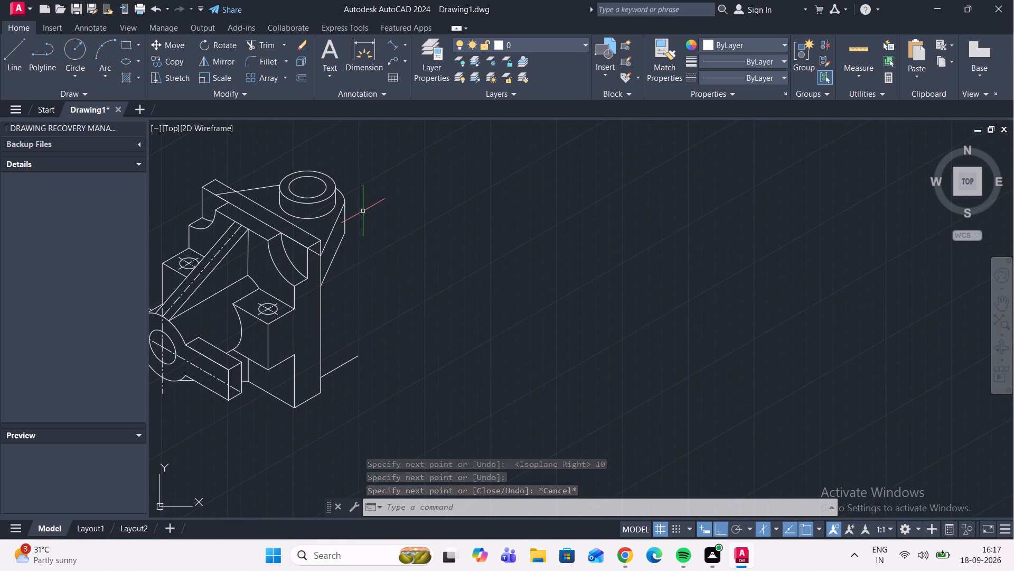
scroll(358, 240, "up", 1)
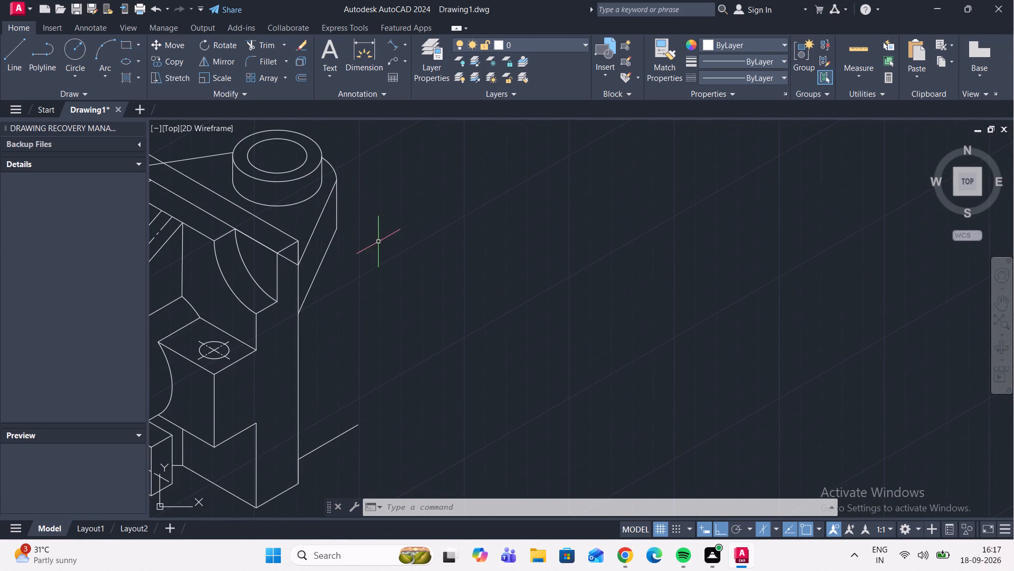
left_click(361, 254)
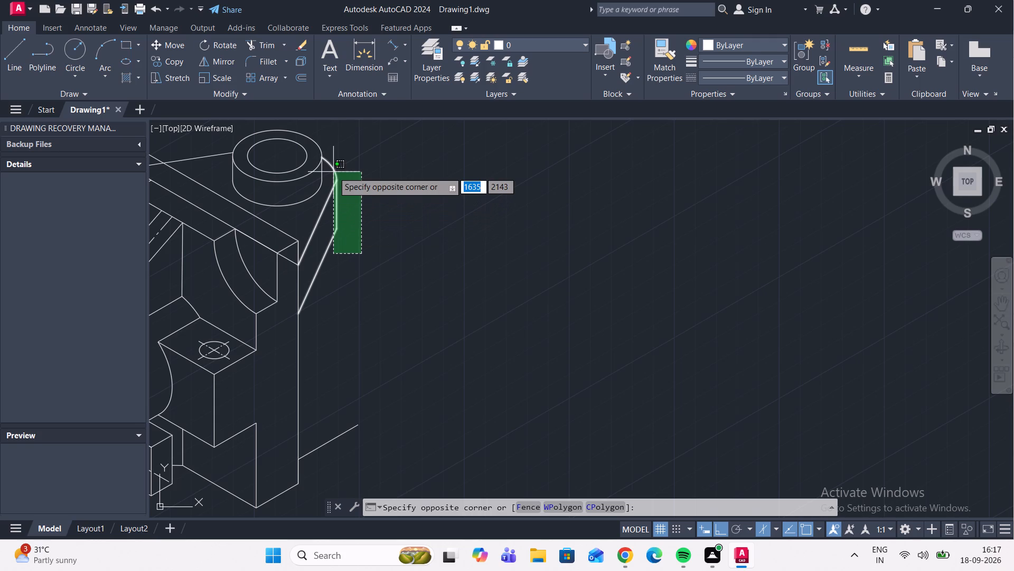
left_click(333, 172)
scroll(322, 172, "up", 1)
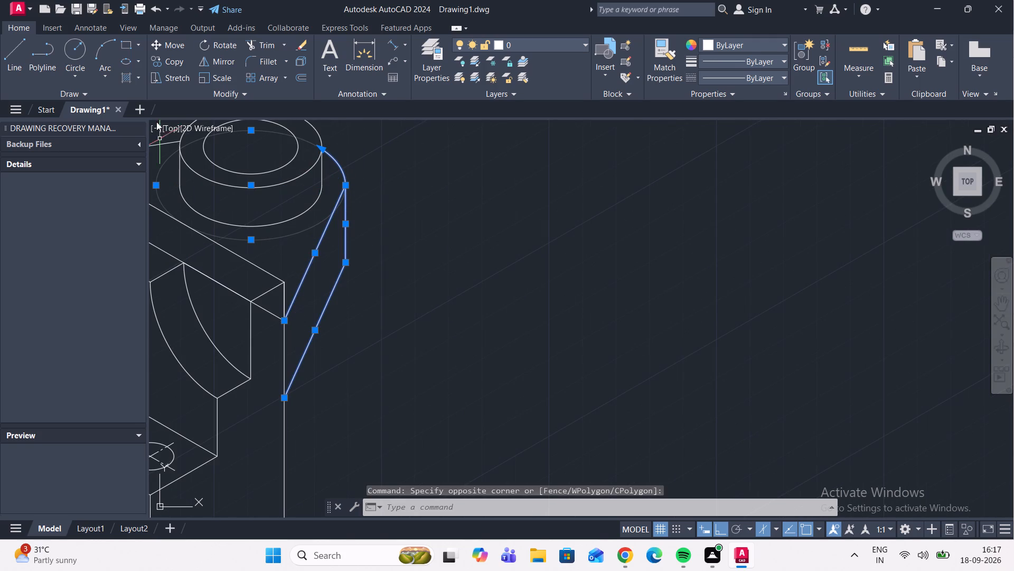
left_click(166, 63)
scroll(218, 66, "down", 5)
scroll(256, 168, "down", 3)
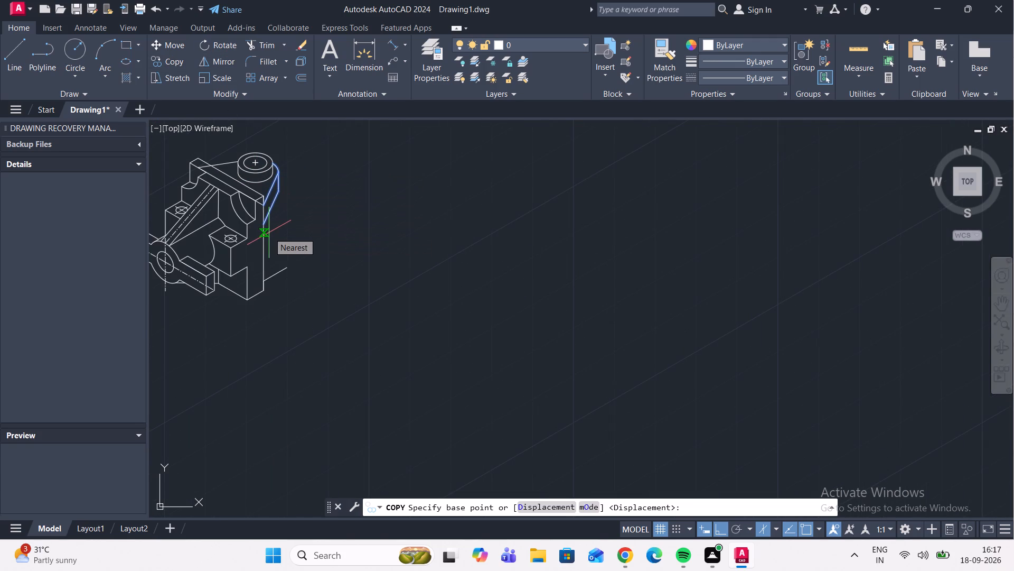
middle_click_drag(269, 233, 252, 208)
scroll(242, 203, "up", 3)
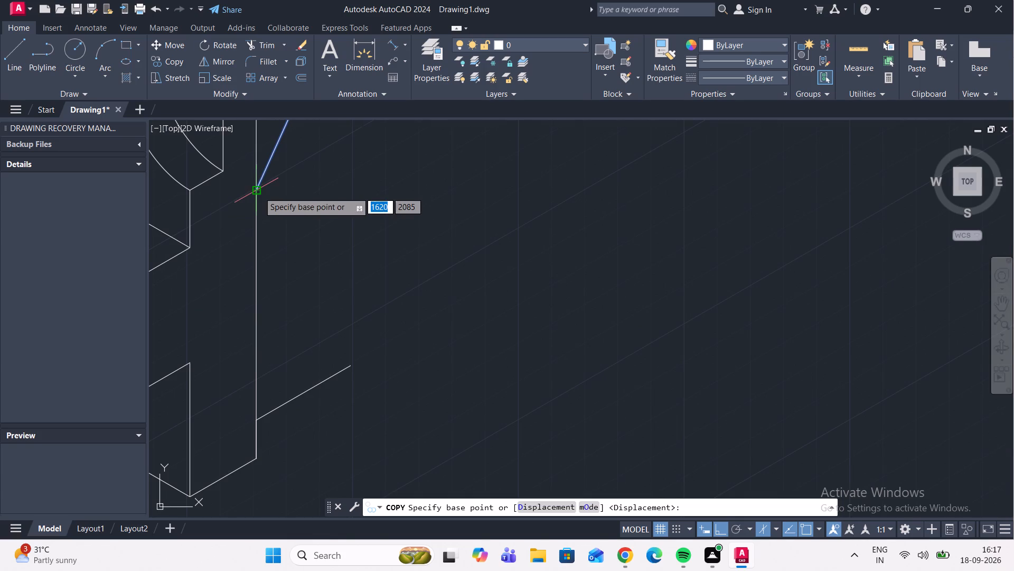
left_click(259, 192)
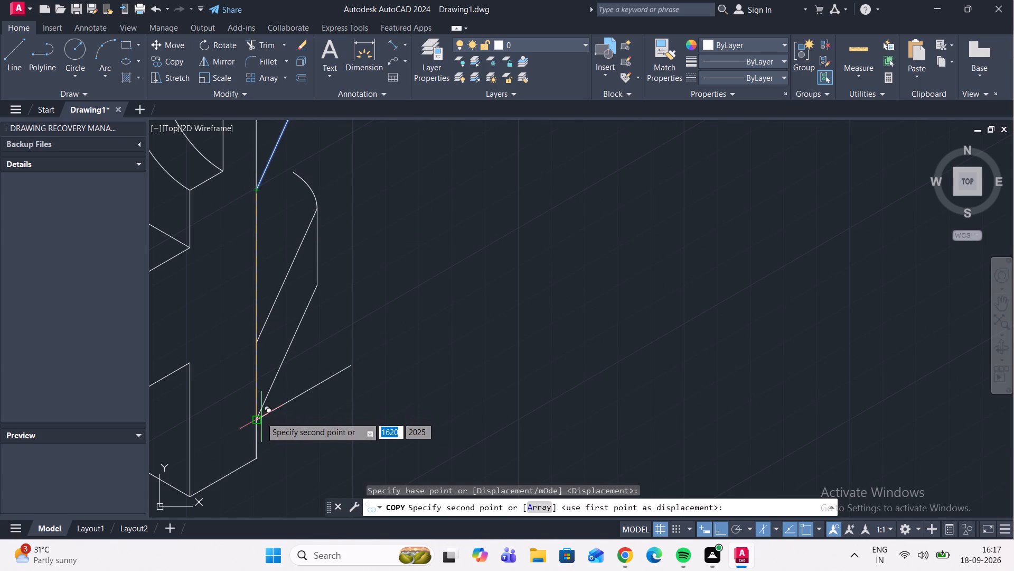
scroll(255, 420, "up", 3)
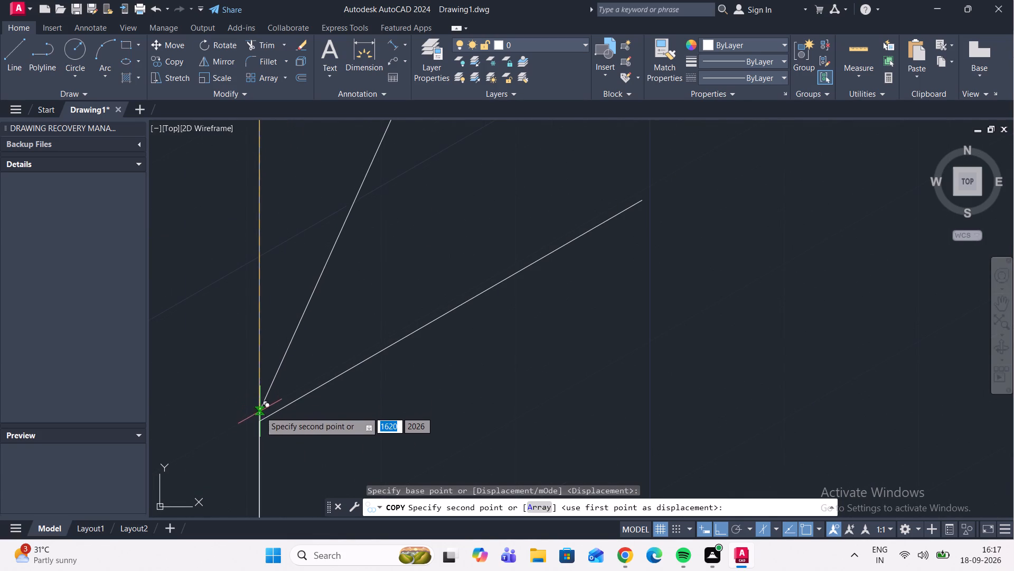
left_click(260, 420)
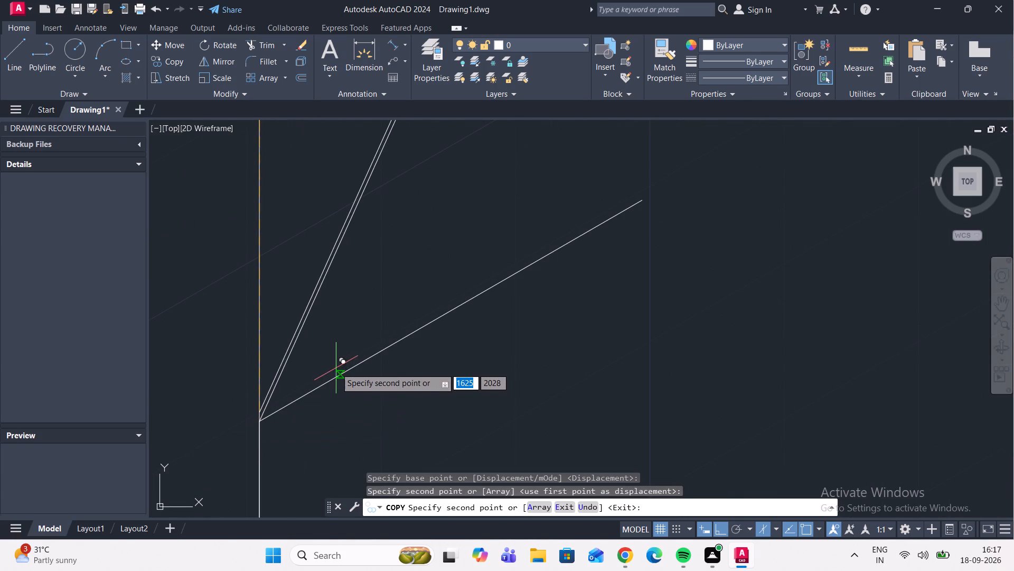
key("Escape")
Erase the 30° construction segment and the short 10-unit vertical line at the plate's lower corner.
scroll(352, 367, "down", 2)
left_click(387, 349)
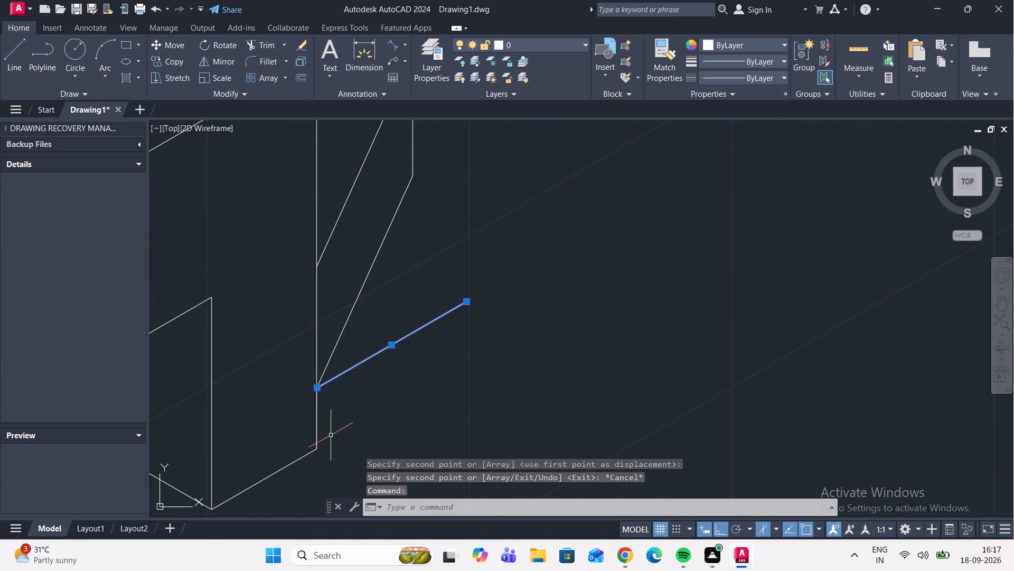
left_click(318, 413)
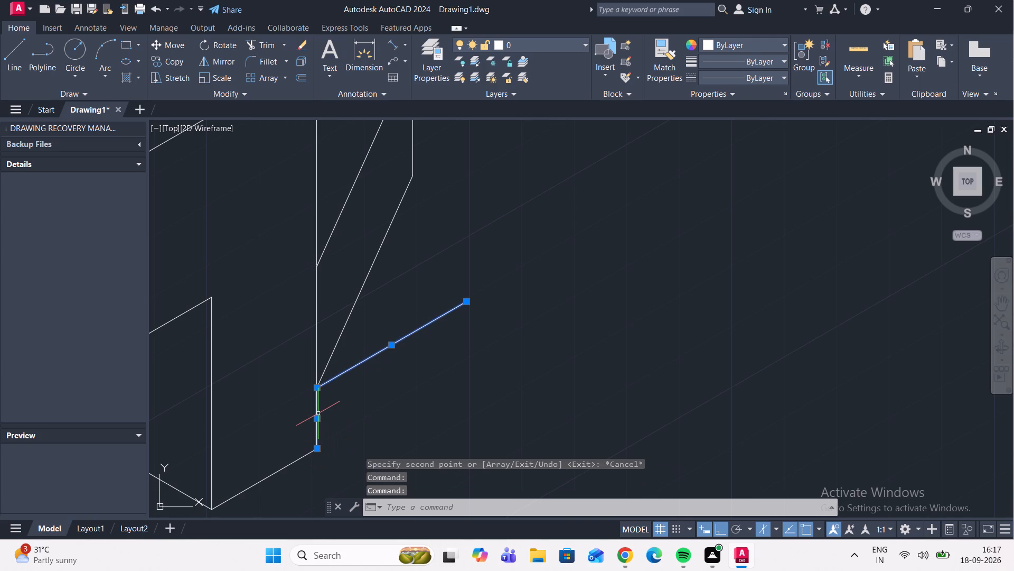
key("Delete")
Extend the copied lower arc until it meets the upper web's lower slanted edge.
scroll(403, 399, "down", 3)
scroll(408, 277, "up", 1)
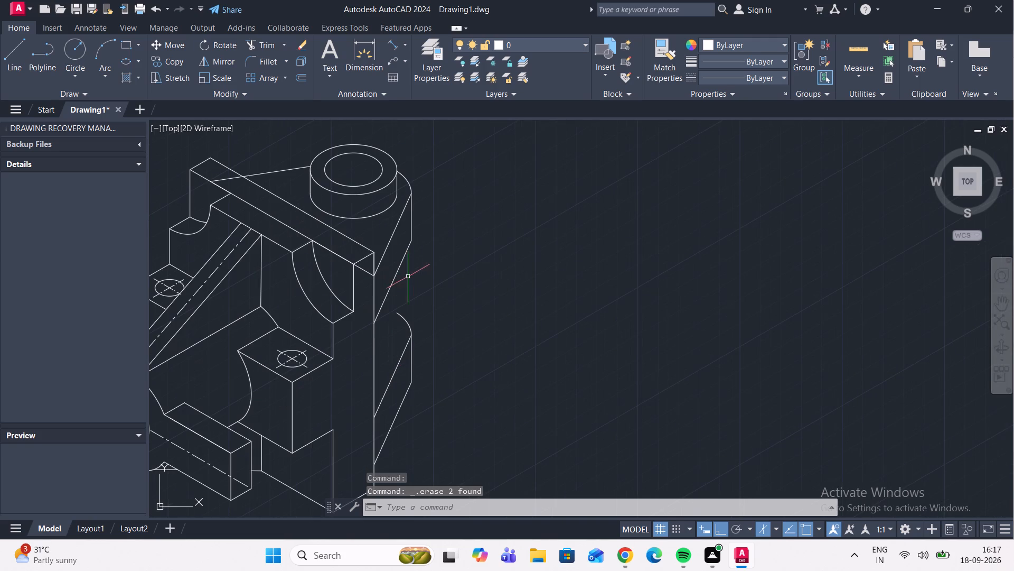
scroll(408, 277, "up", 1)
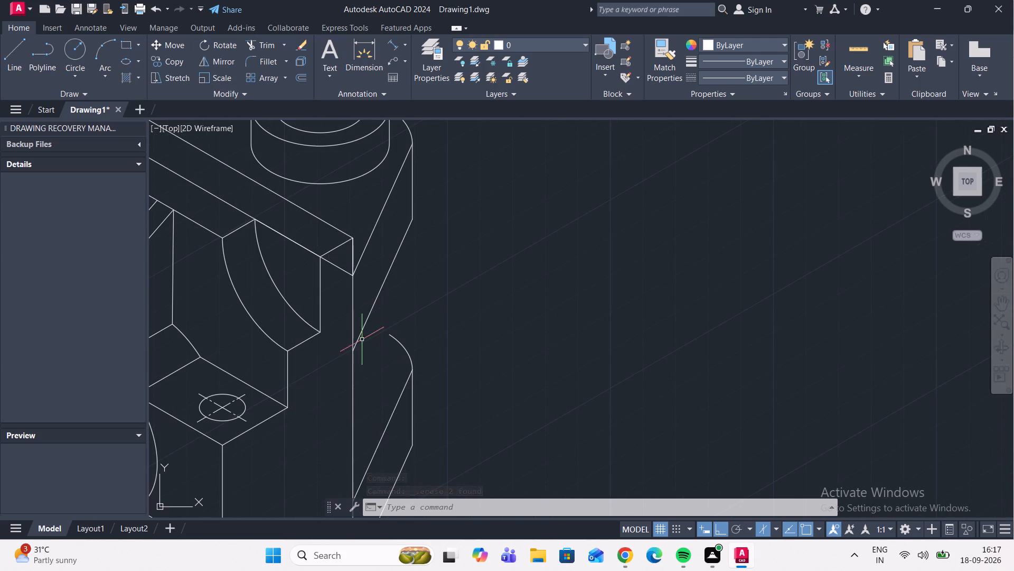
left_click(271, 41)
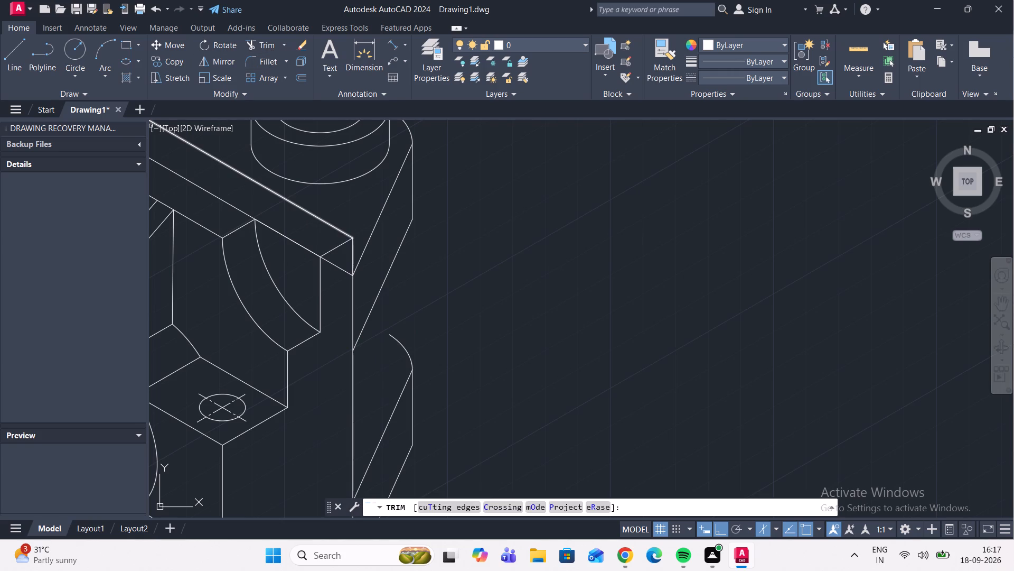
left_click(403, 346, "shift")
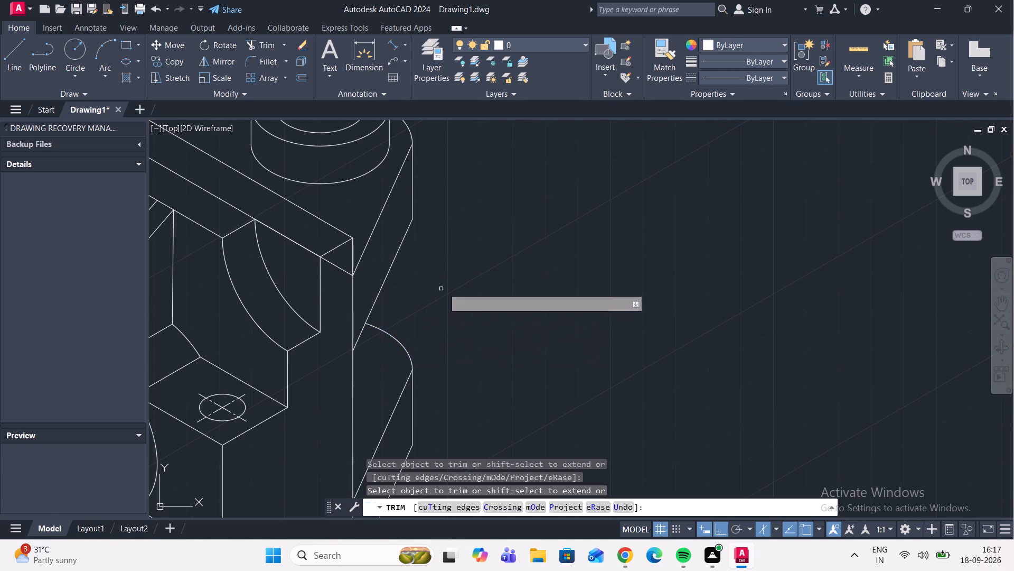
scroll(449, 285, "down", 4)
key("Escape")
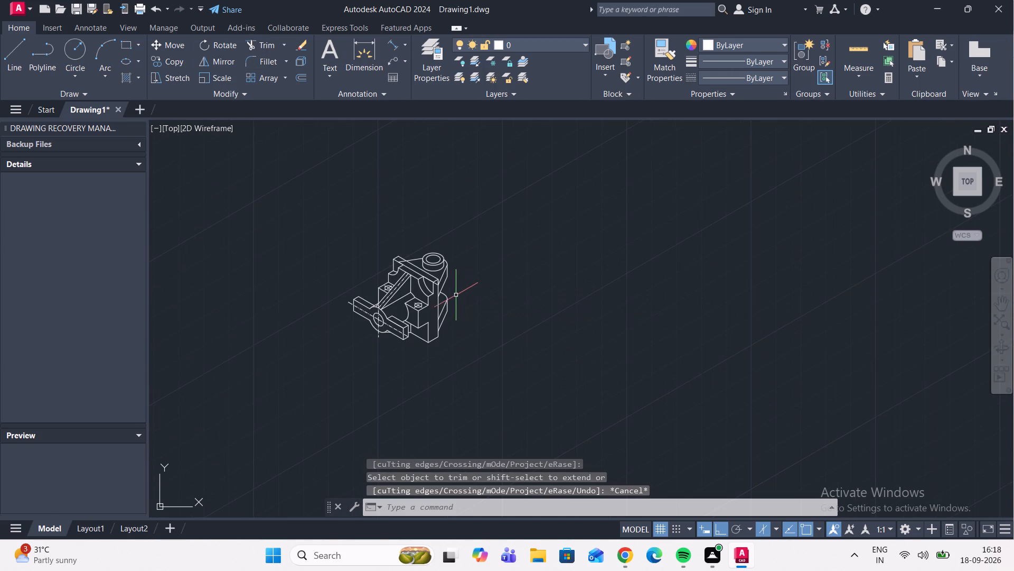
Draw a radius-10 isocircle in the top isoplane, centred on the copied lower arc's centre.
scroll(377, 333, "up", 1)
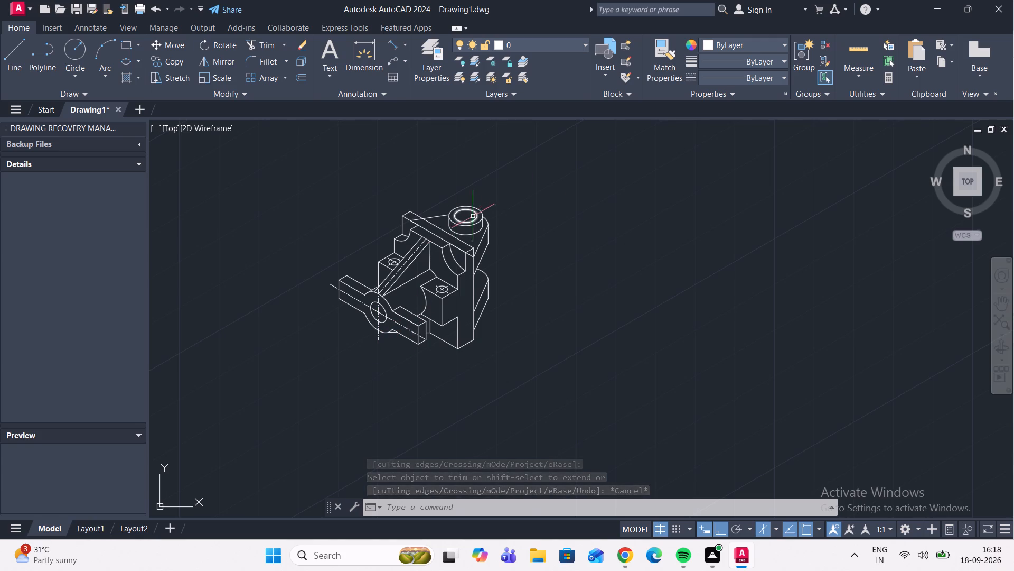
scroll(471, 221, "up", 1)
left_click(490, 301)
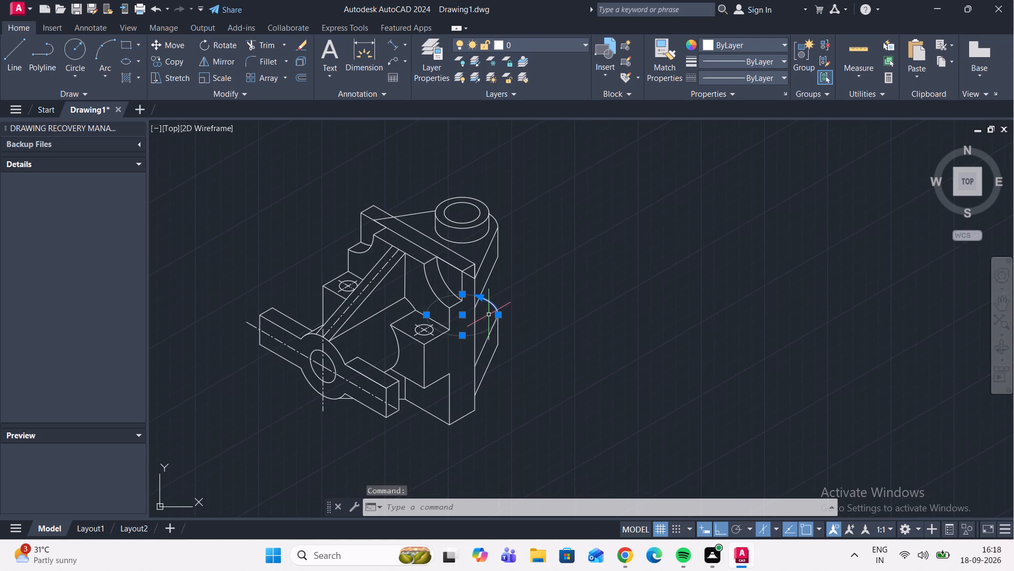
scroll(459, 318, "up", 2)
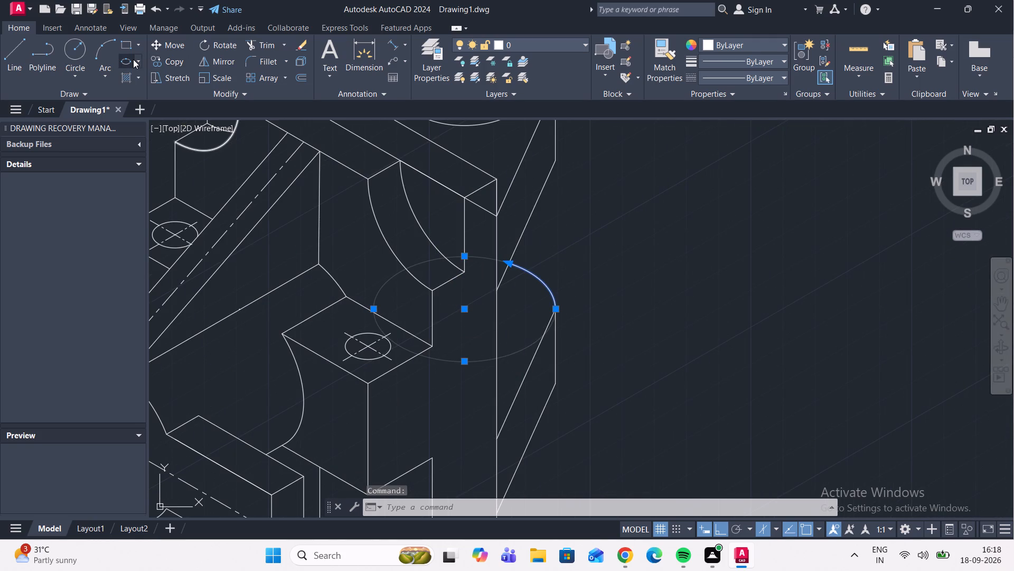
left_click(130, 60)
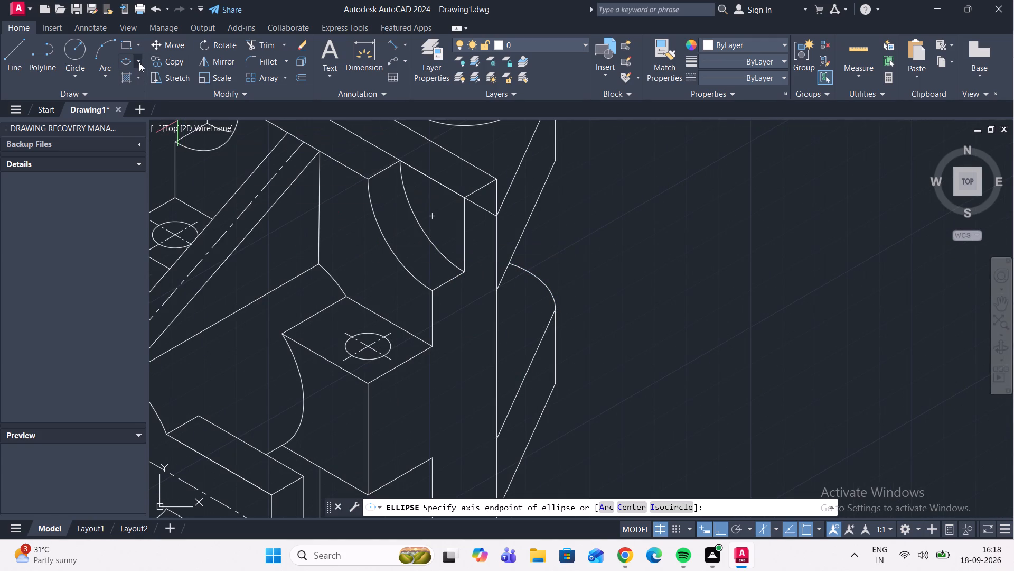
left_click(139, 61)
left_click(159, 108)
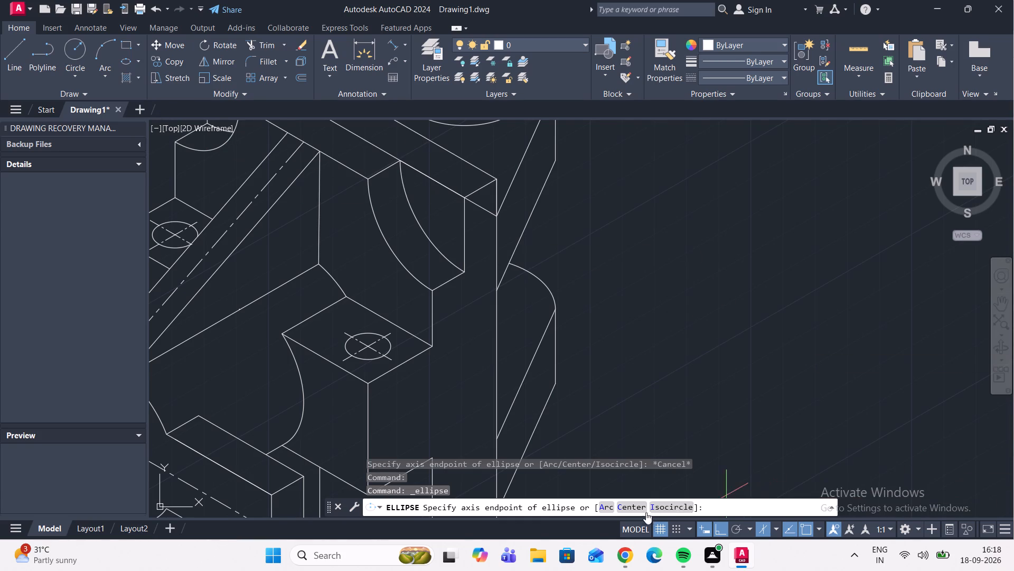
left_click(675, 504)
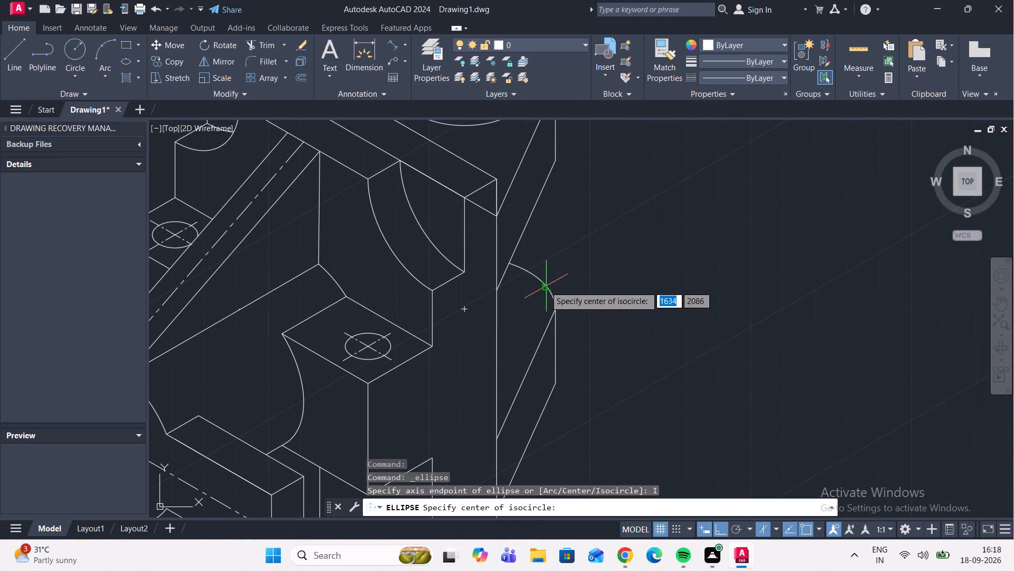
left_click(465, 311)
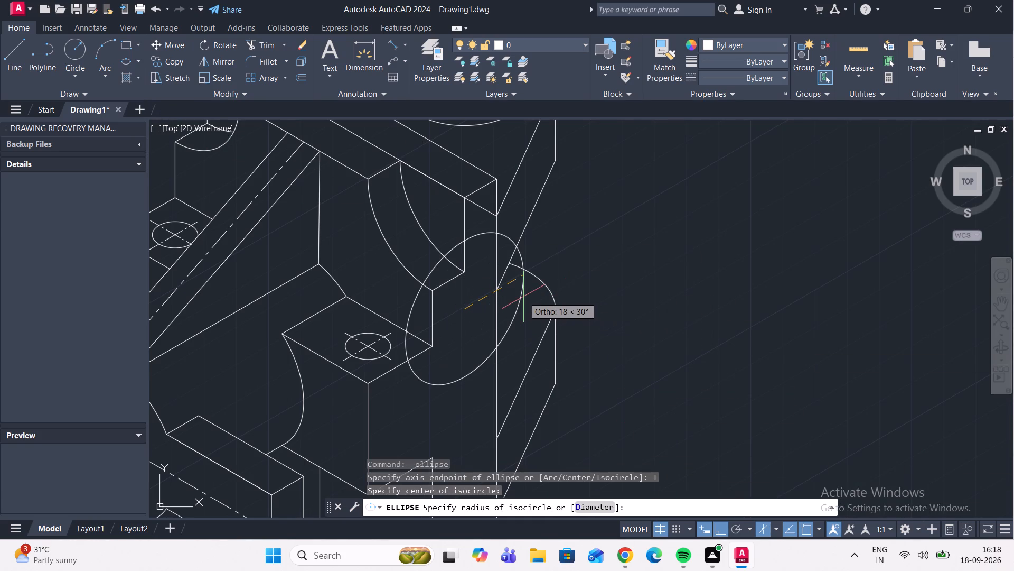
key("F5")
key("F5")
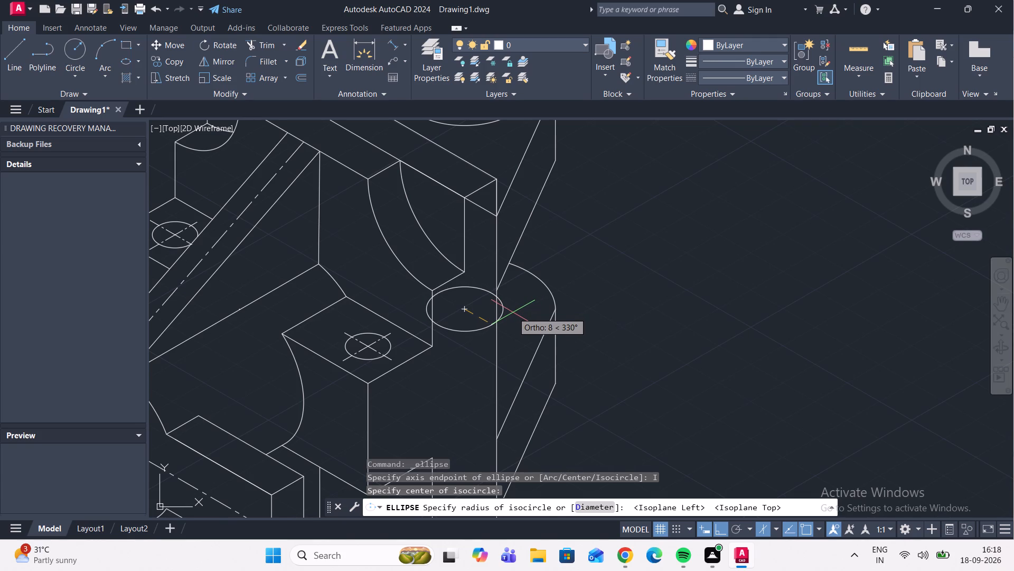
type("10")
key("Return")
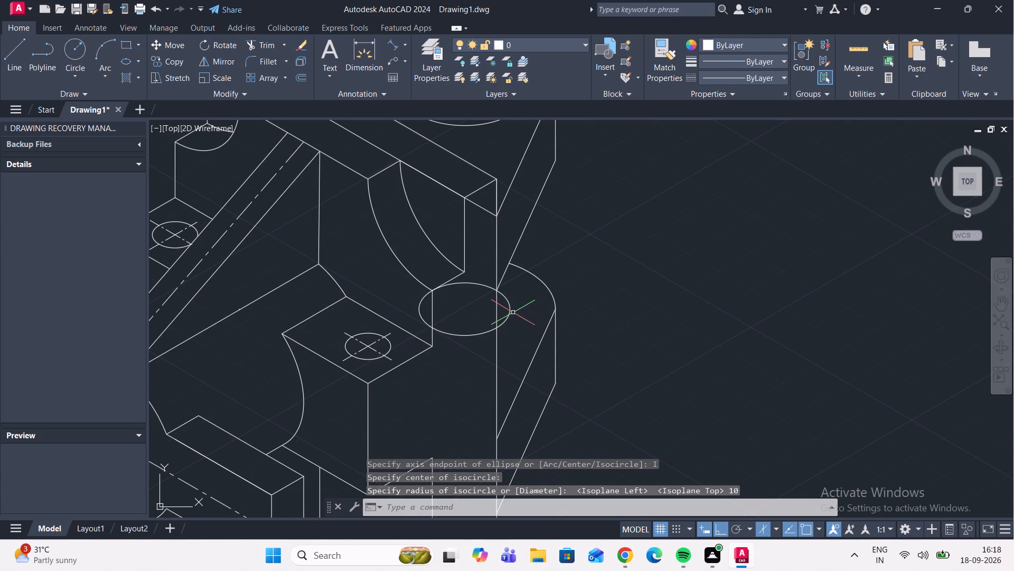
Trim the lower lug's radius-10 isocircle, removing the portions hidden behind the upright plate's outer vertical edge.
scroll(426, 314, "down", 1)
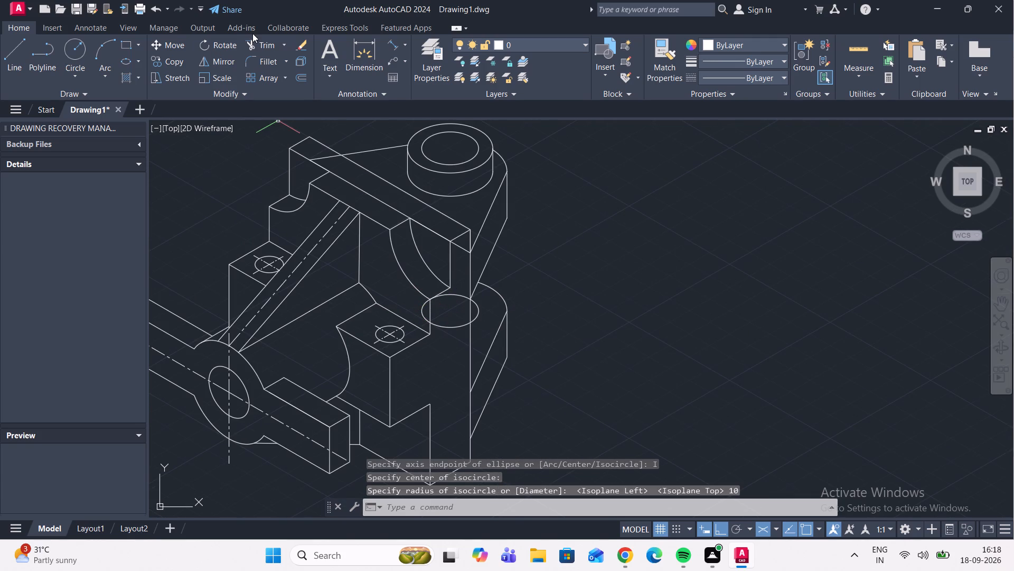
left_click(260, 50)
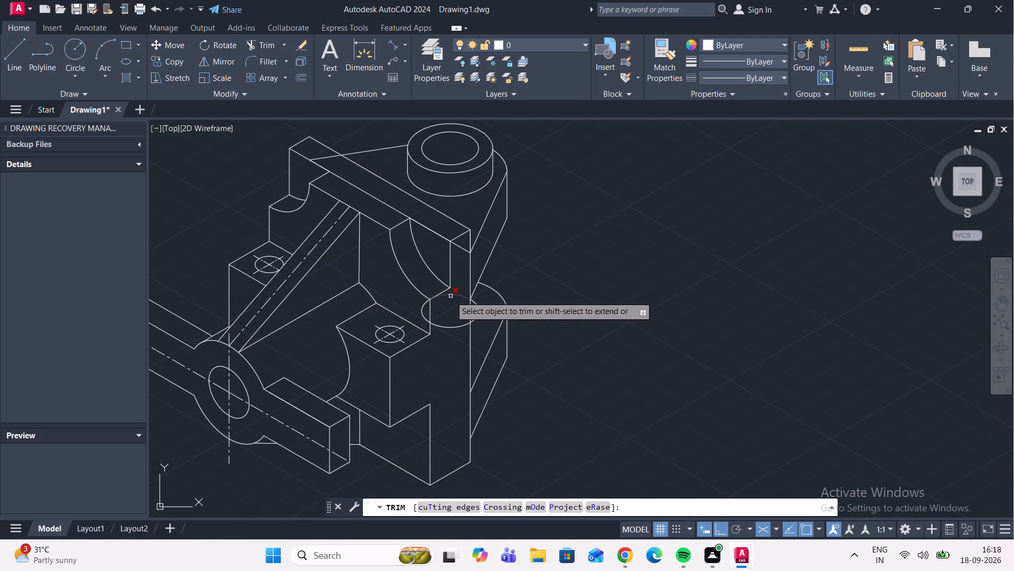
left_click(450, 296)
scroll(420, 302, "up", 2)
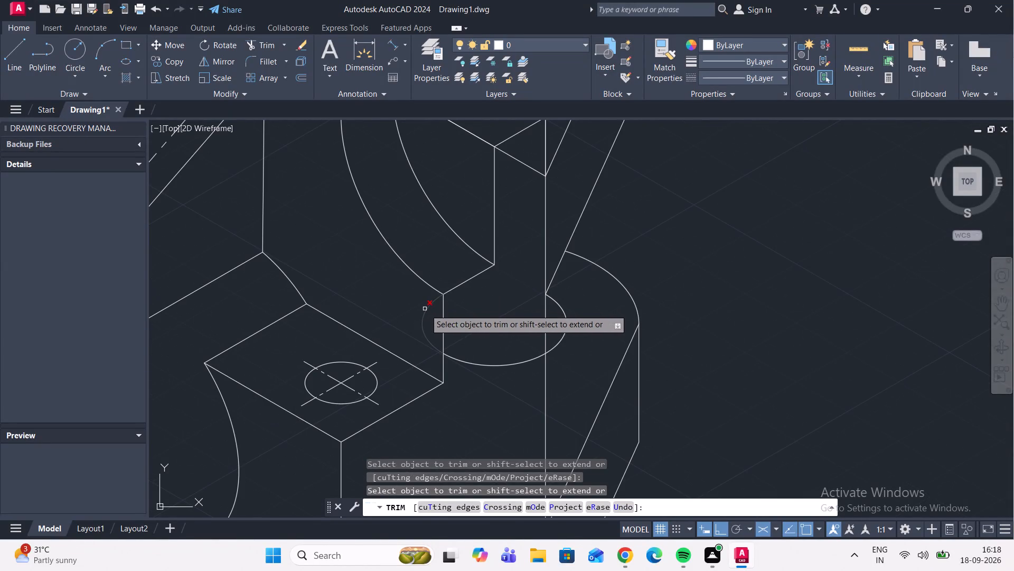
left_click(425, 309)
left_click(483, 362)
left_click(487, 367)
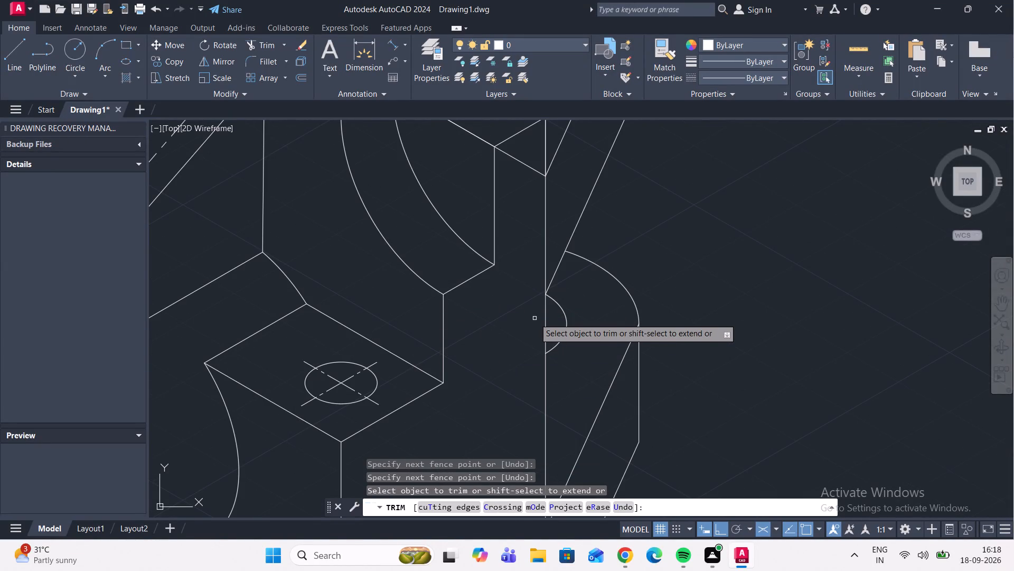
Draw a pair of lines from the top boss's centre, at 210° and 30°, each running out past its outer circle.
scroll(683, 260, "down", 3)
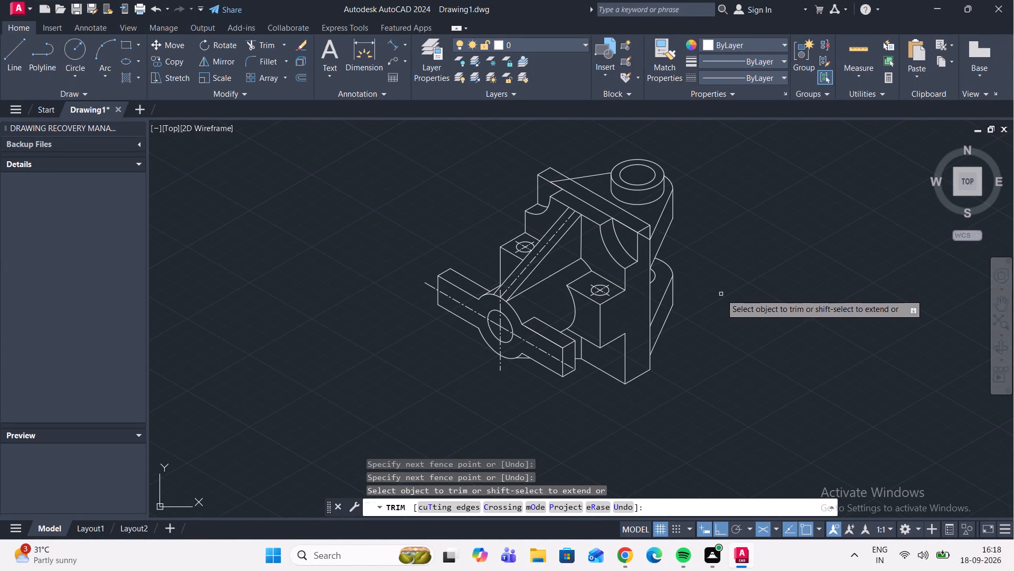
middle_click_drag(721, 301, 719, 303)
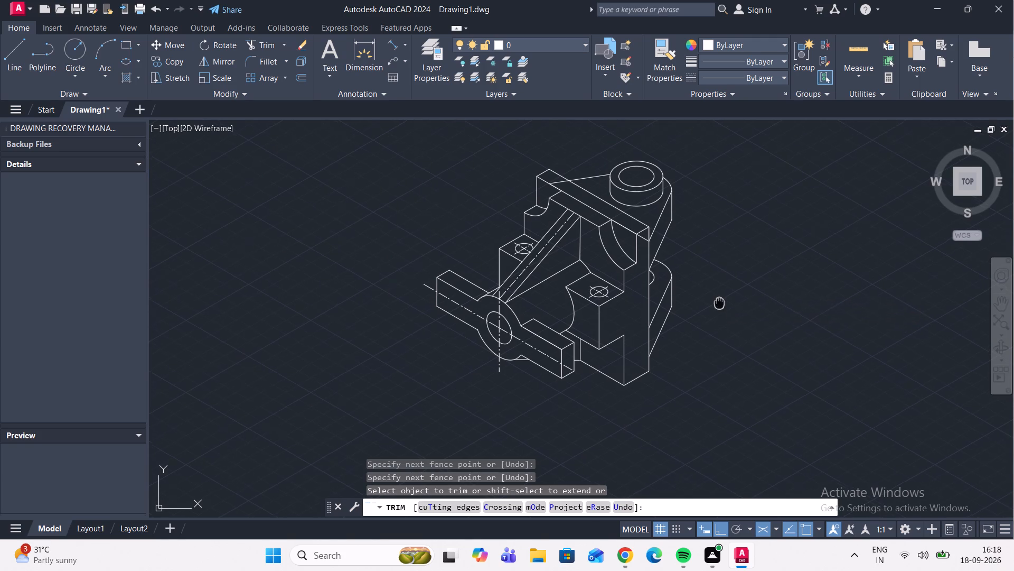
middle_click_drag(719, 303, 650, 291)
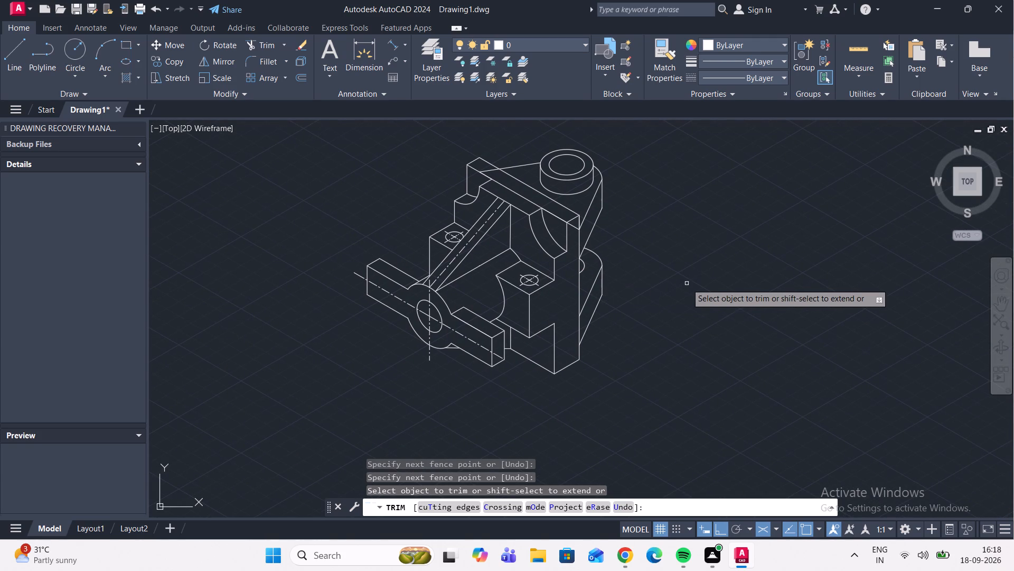
middle_click_drag(656, 270, 671, 312)
left_click(16, 58)
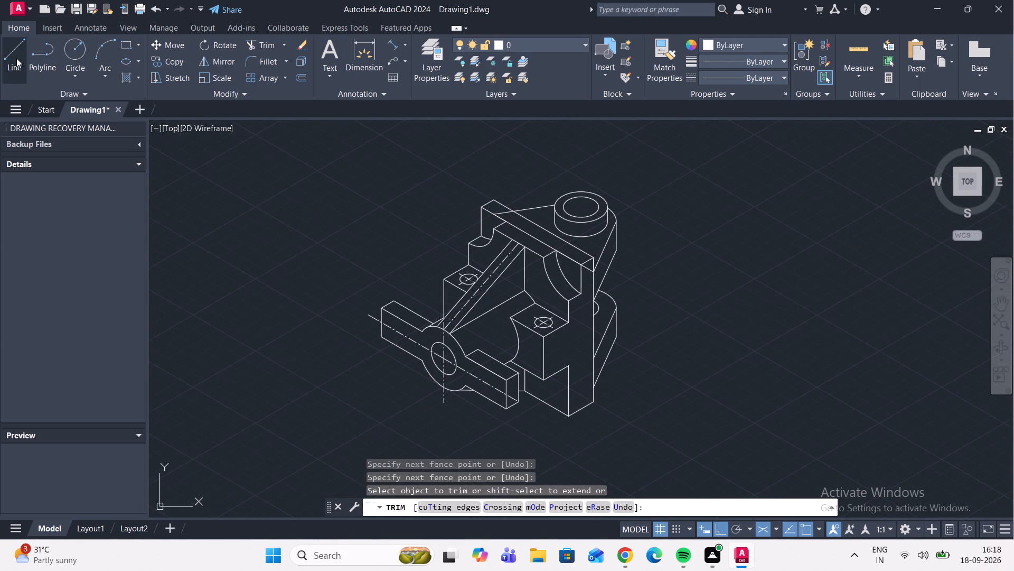
scroll(577, 202, "up", 3)
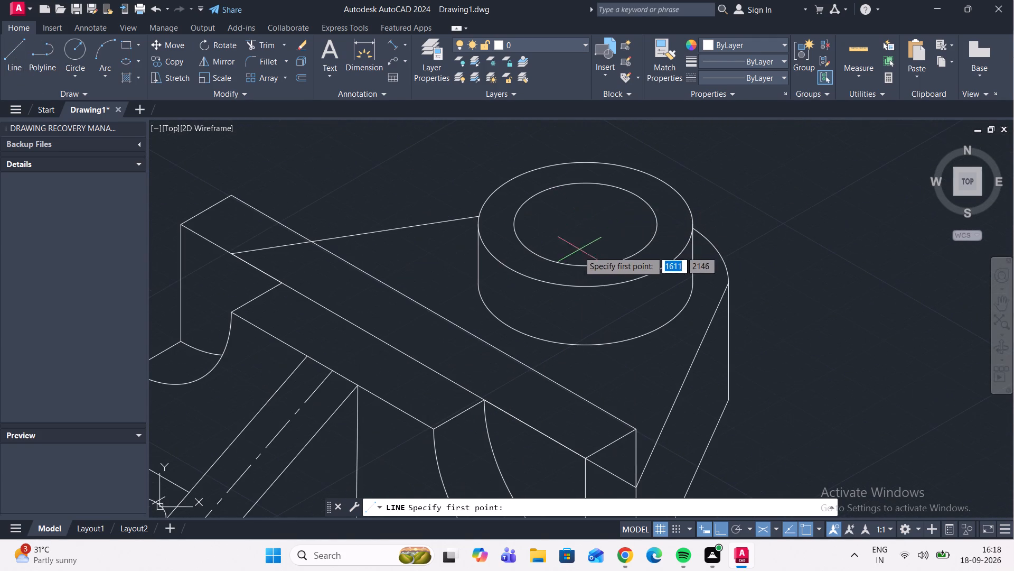
left_click(587, 225)
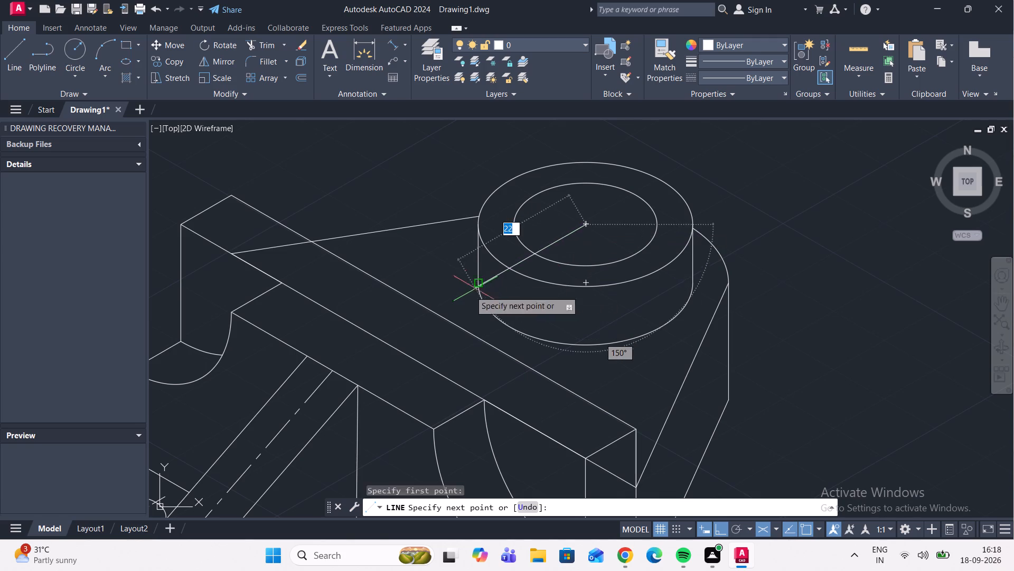
scroll(467, 293, "up", 1)
left_click(435, 310)
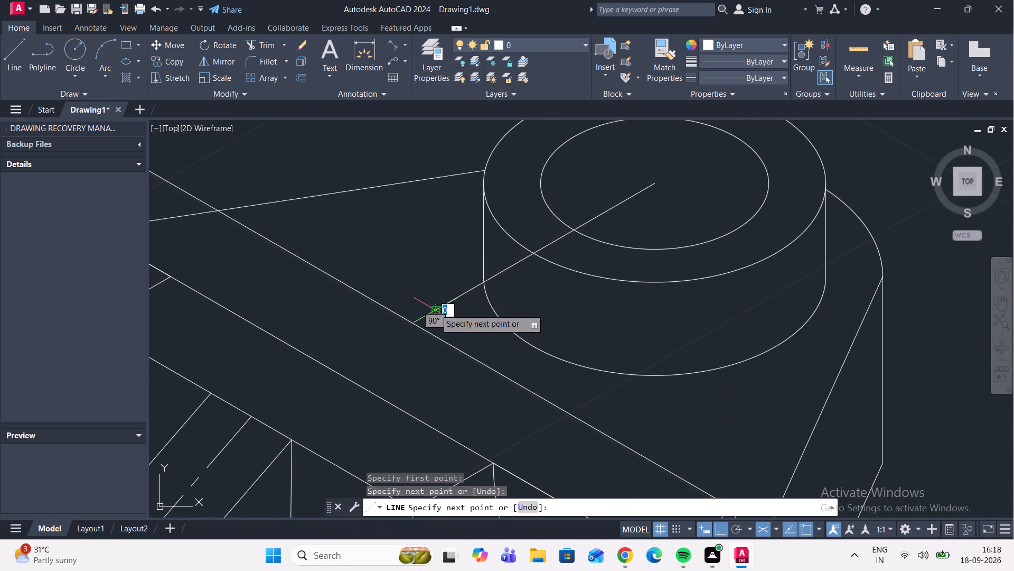
key("Escape")
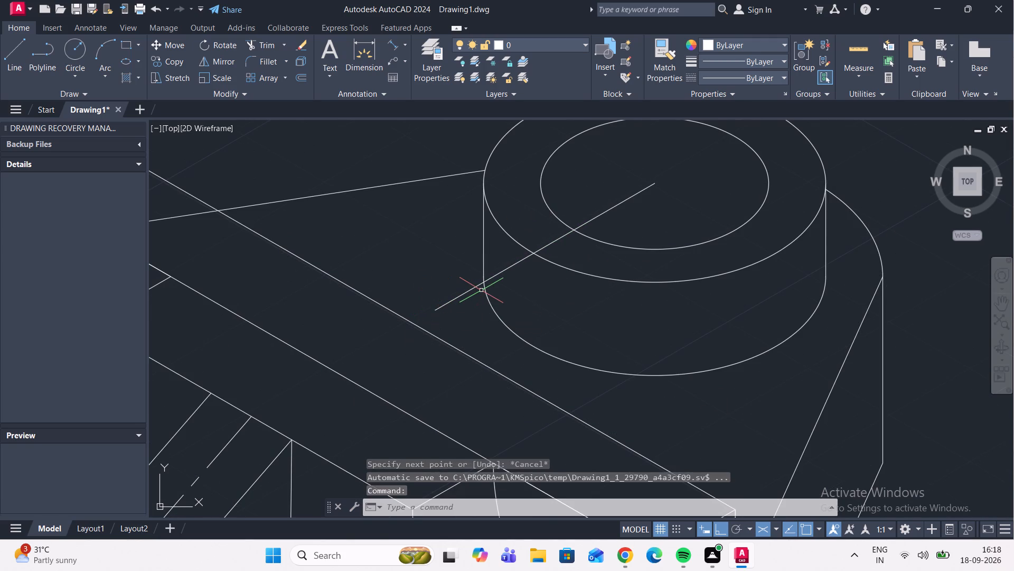
key("space")
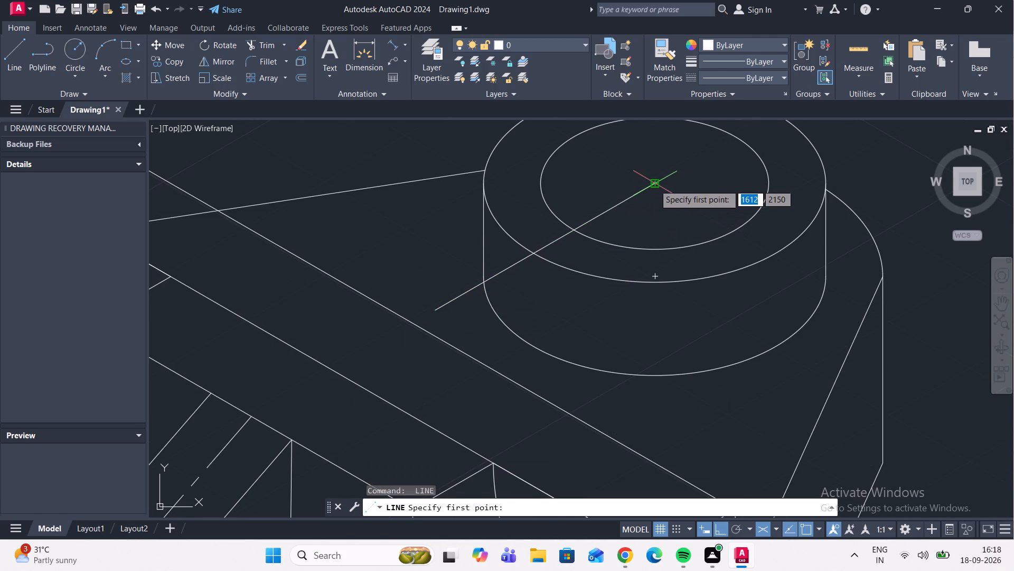
left_click(655, 184)
middle_click_drag(789, 141, 650, 356)
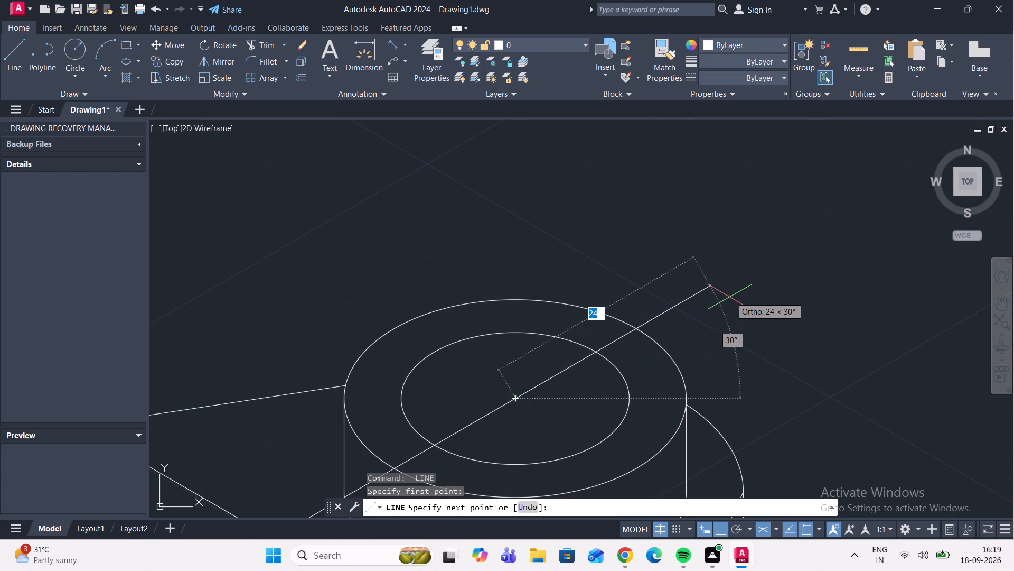
left_click(731, 296)
key("space")
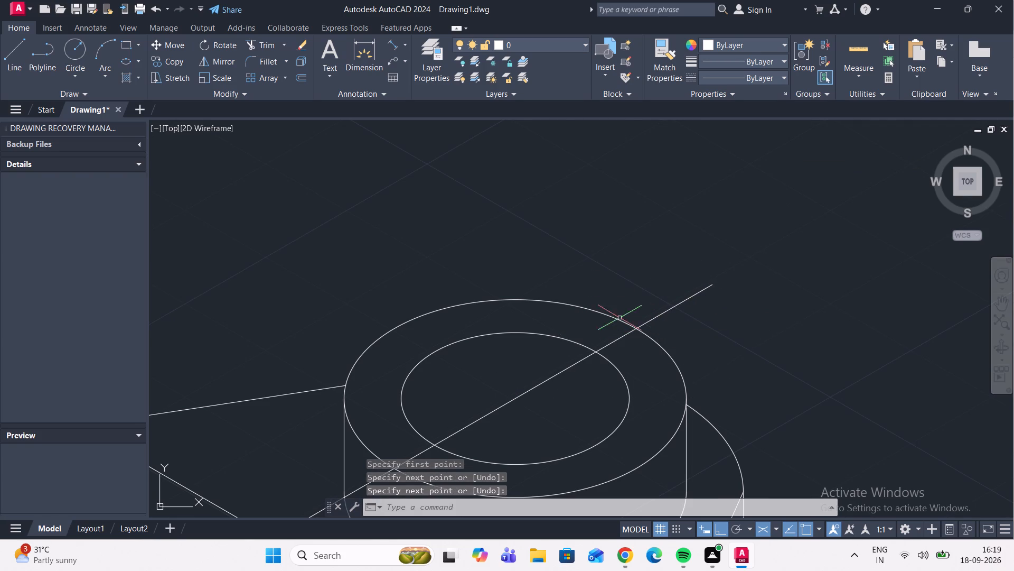
Draw the crossing pair of lines from the top boss's centre along the other isometric axis, down-right and up-left past its outer circle.
scroll(609, 257, "down", 2)
key("space")
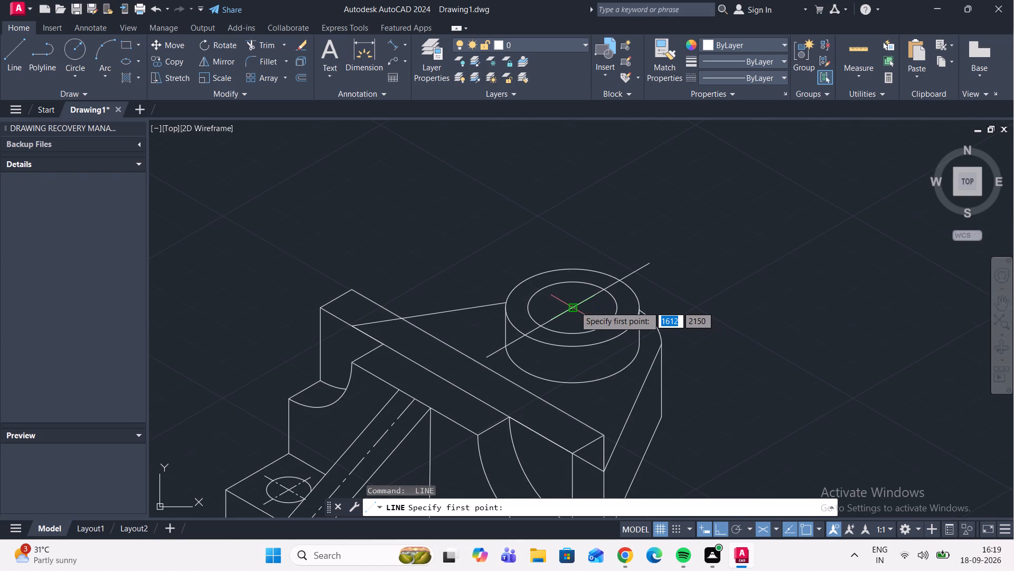
left_click(572, 307)
scroll(649, 346, "up", 2)
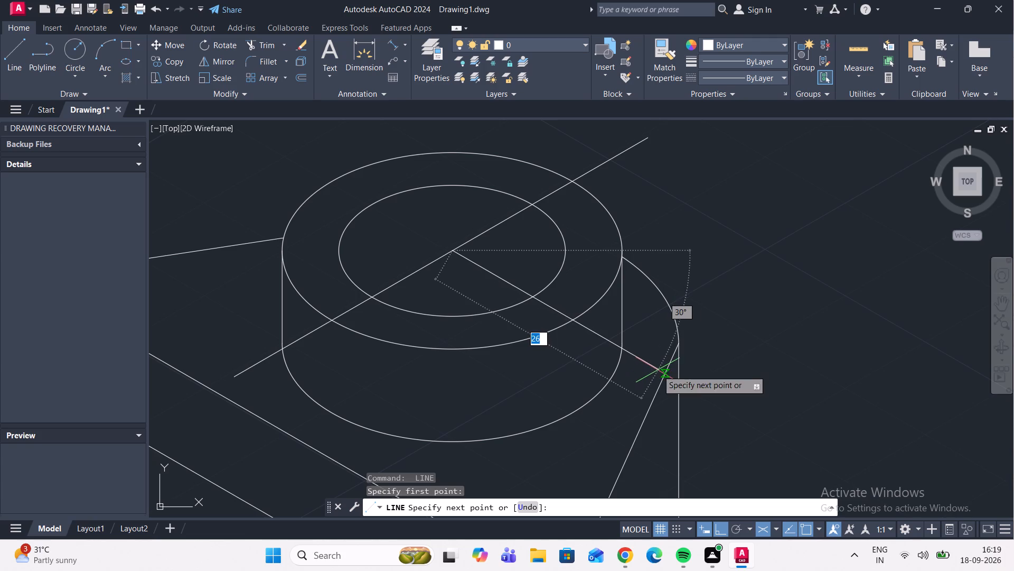
left_click(654, 364)
key("space")
key("space")
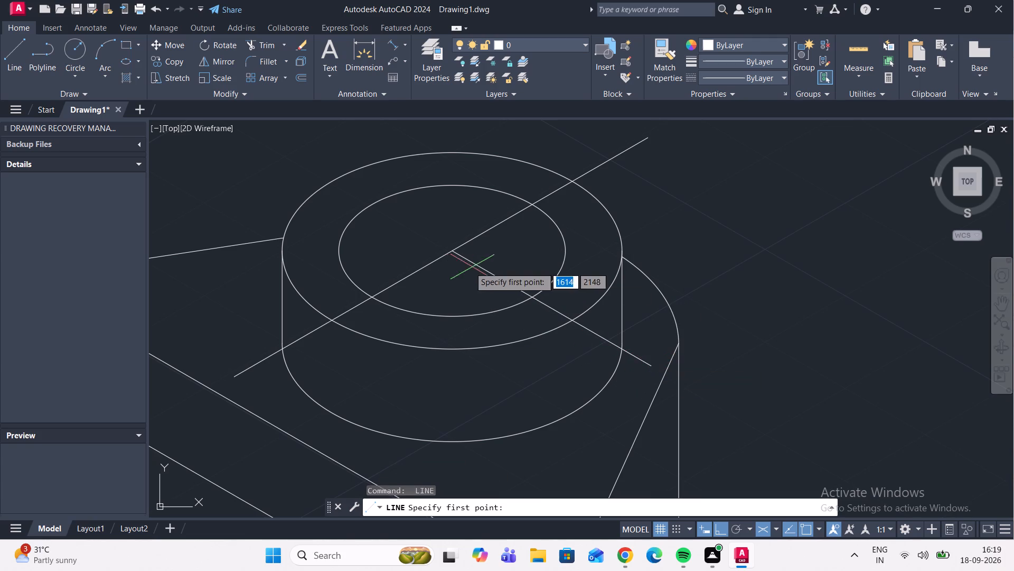
left_click(452, 250)
middle_click_drag(232, 162, 263, 250)
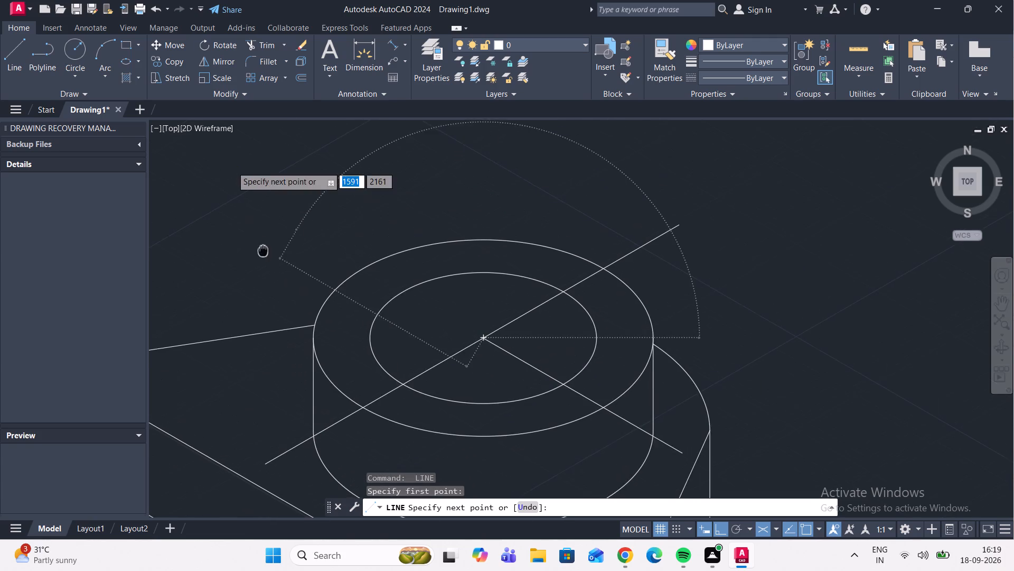
middle_click_drag(263, 250, 264, 250)
left_click(294, 237)
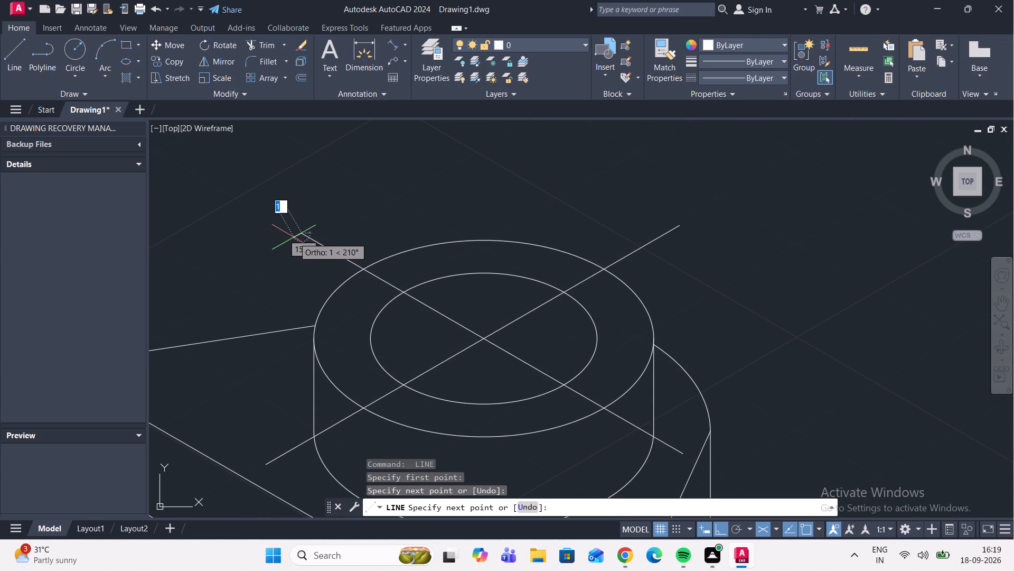
key("Escape")
Match the properties of the diagonal rib's dash-dot centre line onto the four line segments crossing the top boss.
scroll(345, 212, "down", 3)
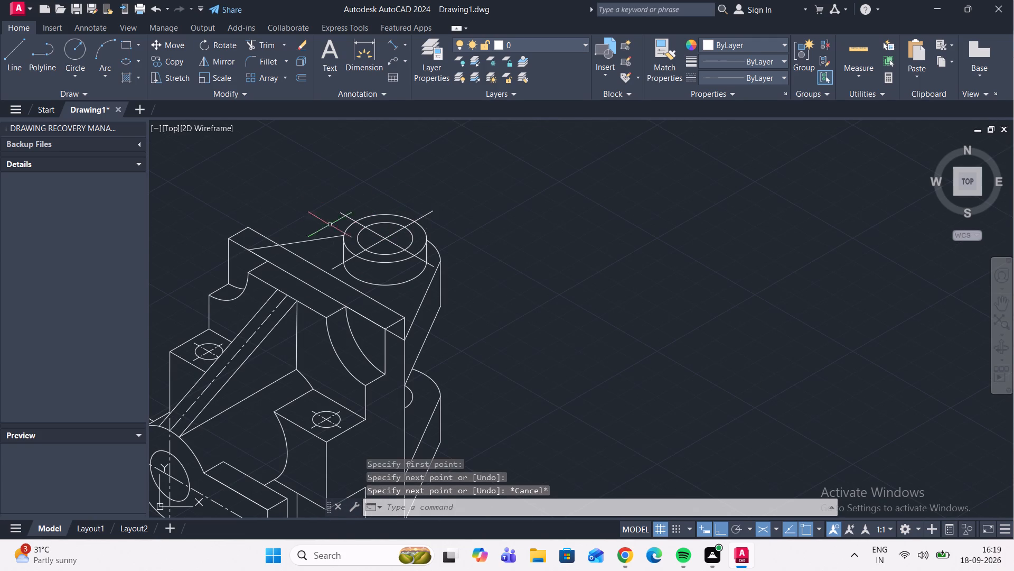
left_click(666, 59)
scroll(310, 221, "down", 2)
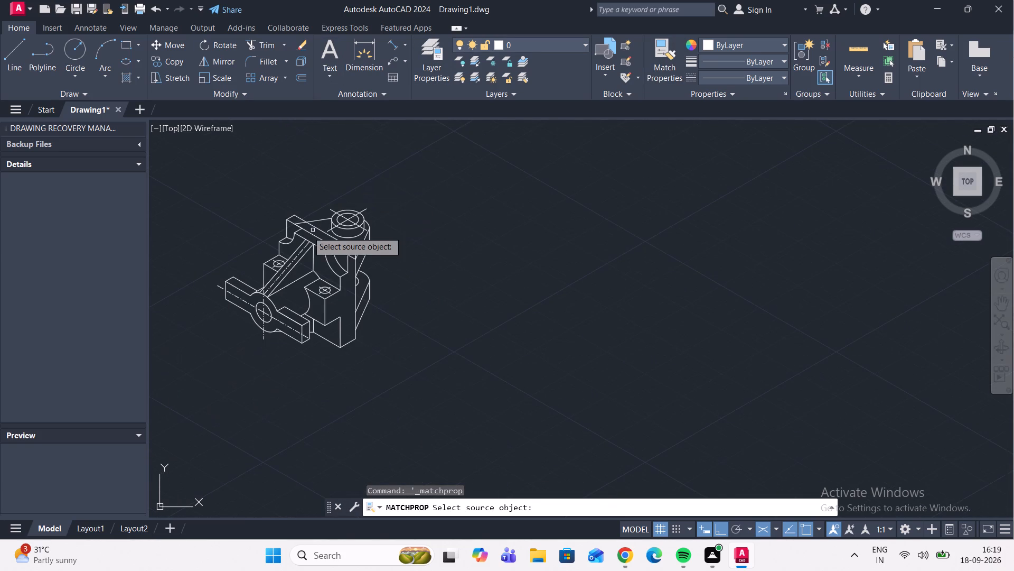
scroll(302, 259, "up", 2)
left_click(295, 249)
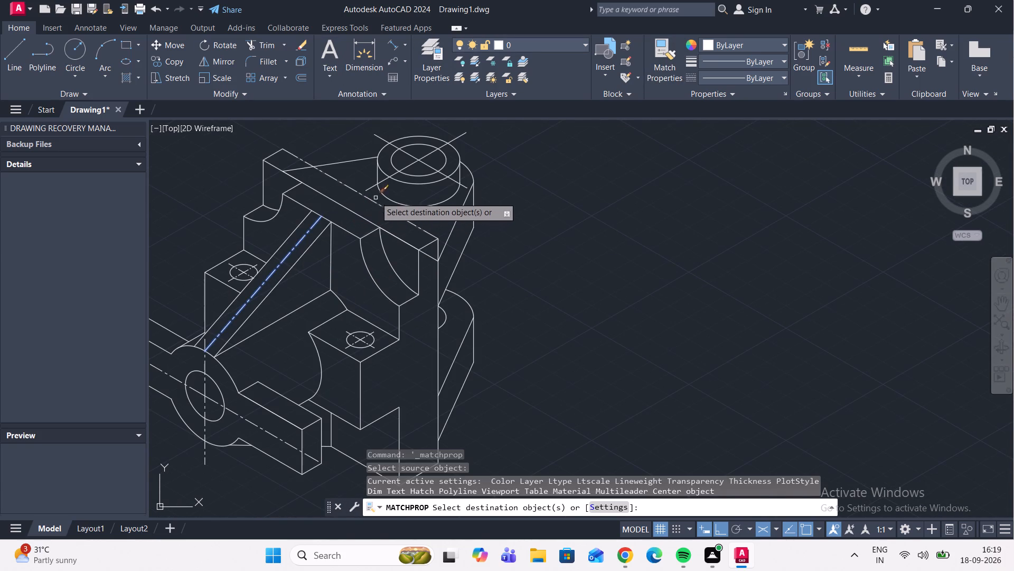
left_click(399, 172)
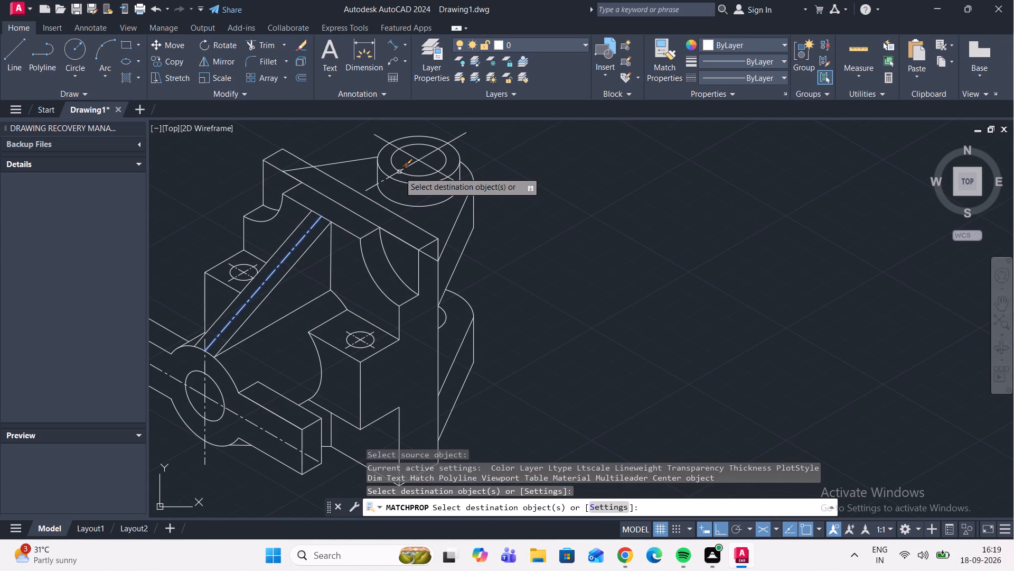
left_click(411, 154)
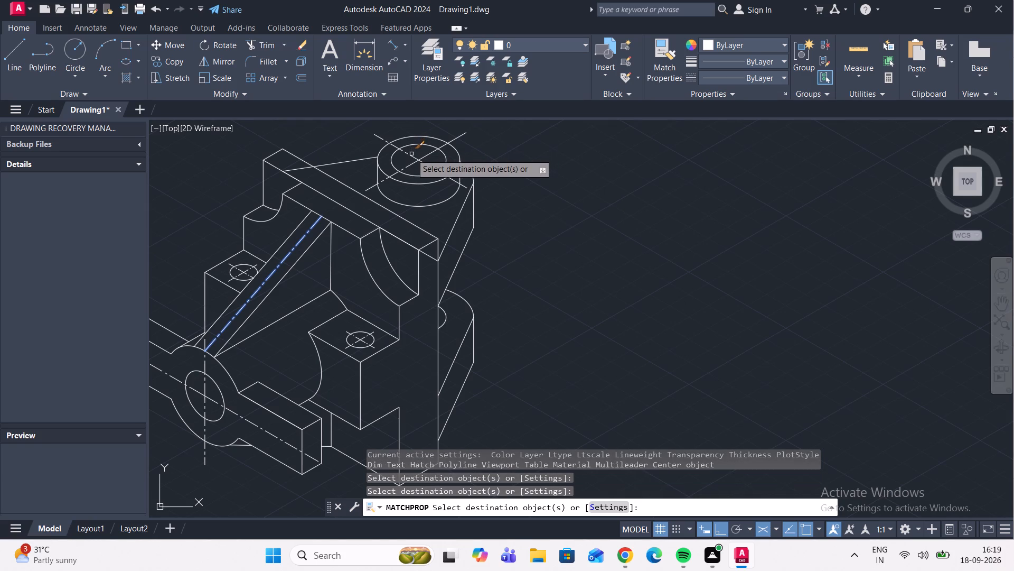
left_click(426, 156)
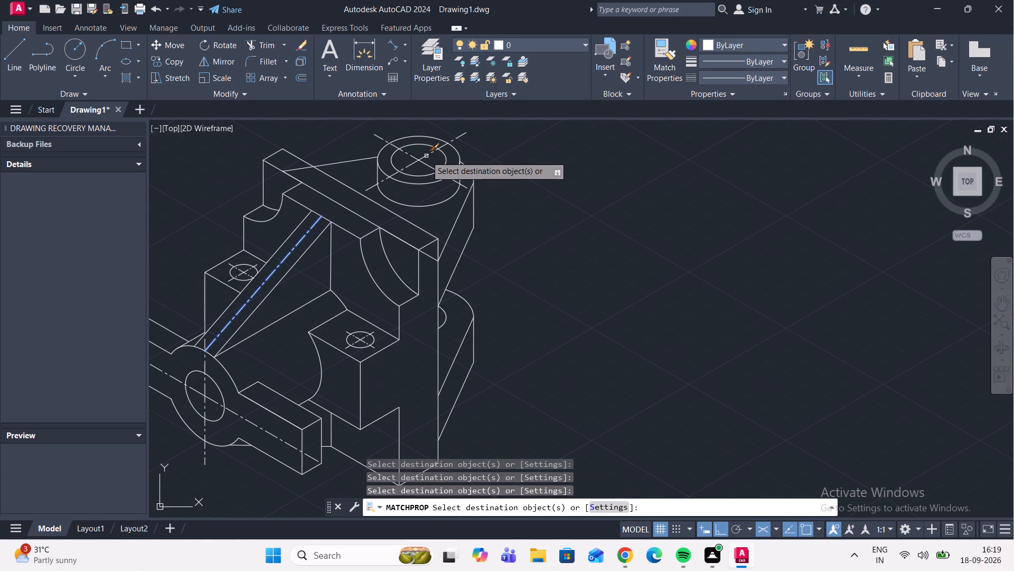
left_click(431, 167)
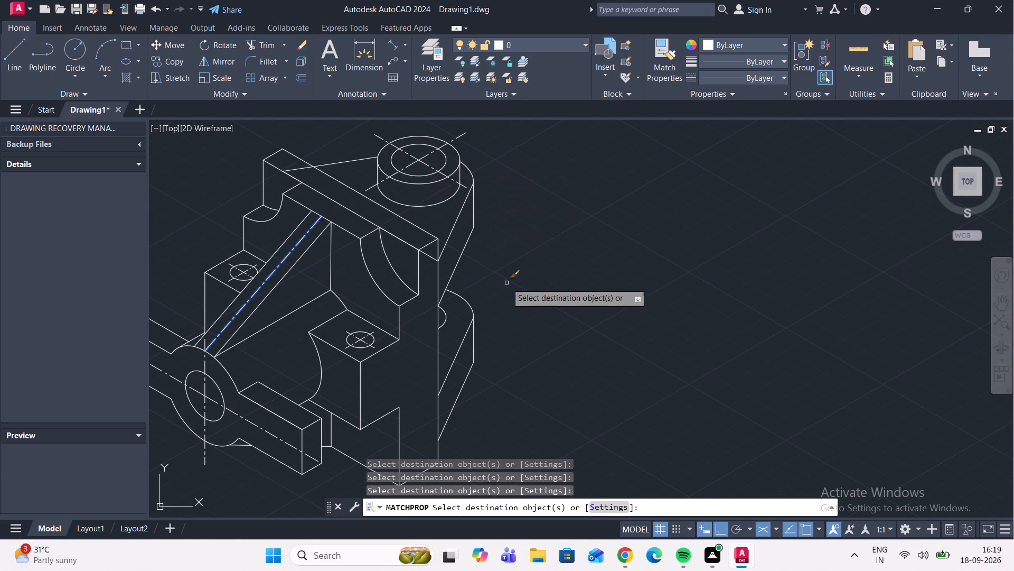
key("Escape")
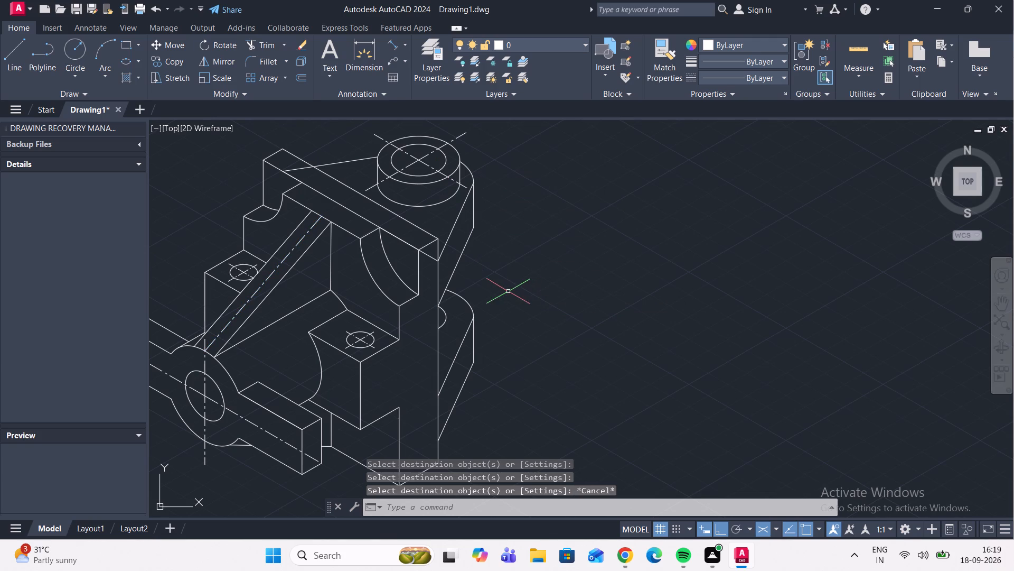
Erase the long slanted line along the plate's top front edge that cuts across its end face.
scroll(497, 290, "down", 2)
scroll(462, 236, "up", 1)
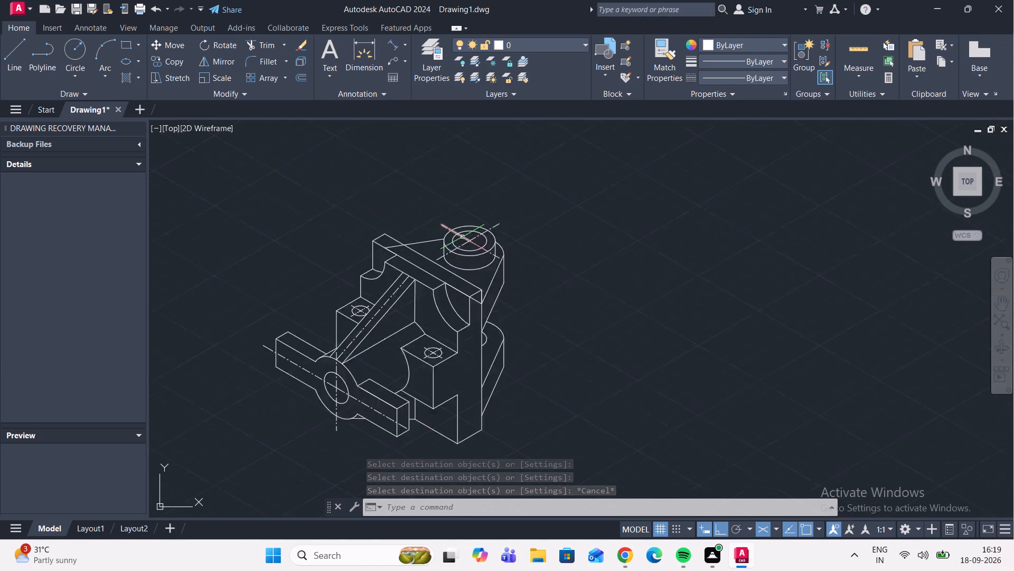
scroll(462, 237, "up", 1)
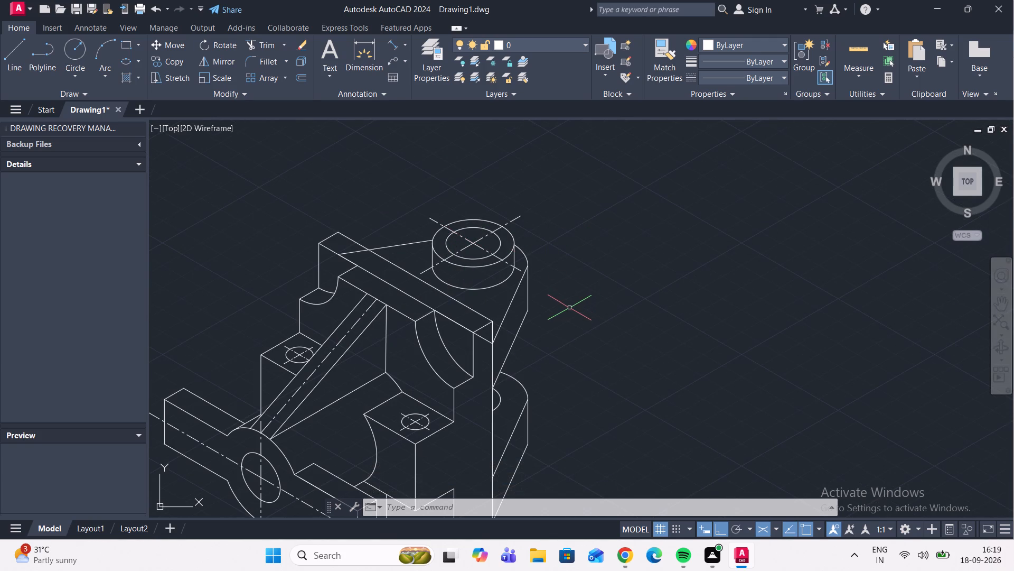
scroll(486, 345, "up", 3)
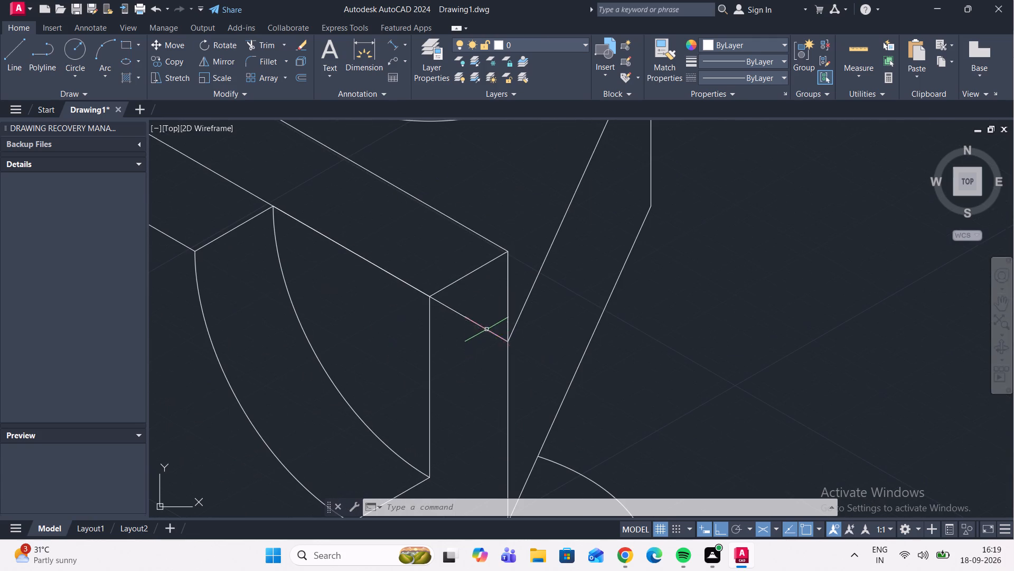
left_click(486, 326)
left_click(481, 337)
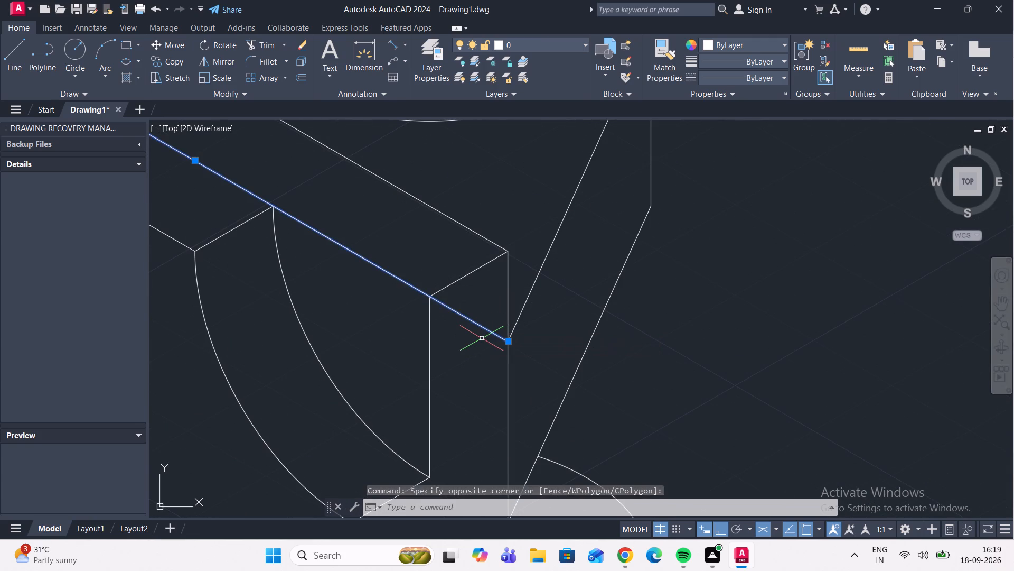
key("Delete")
Trim the part of the top boss's slanted tangent line that crosses the upright plate's top face.
scroll(261, 254, "down", 3)
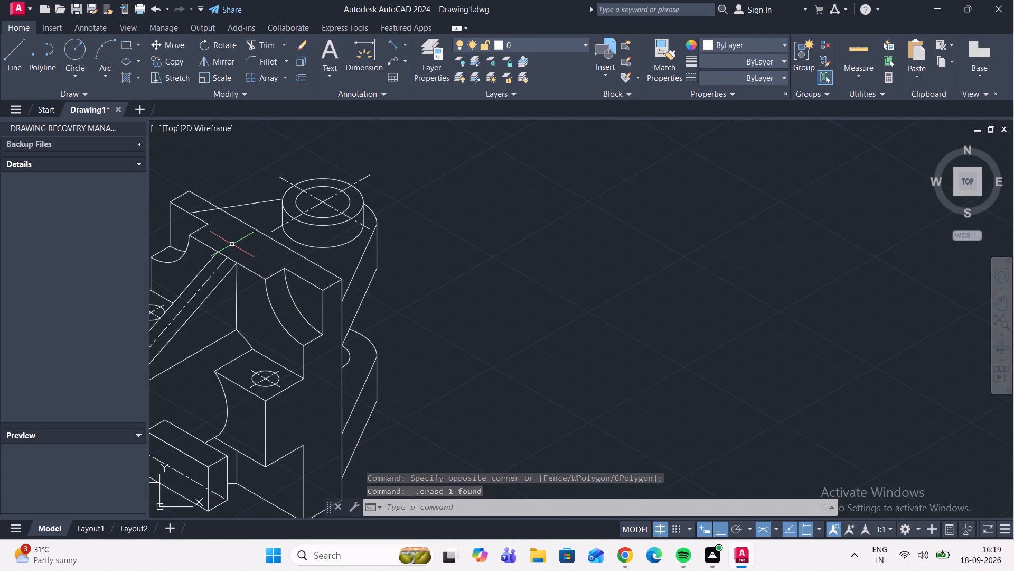
middle_click_drag(232, 248, 286, 270)
scroll(259, 233, "up", 2)
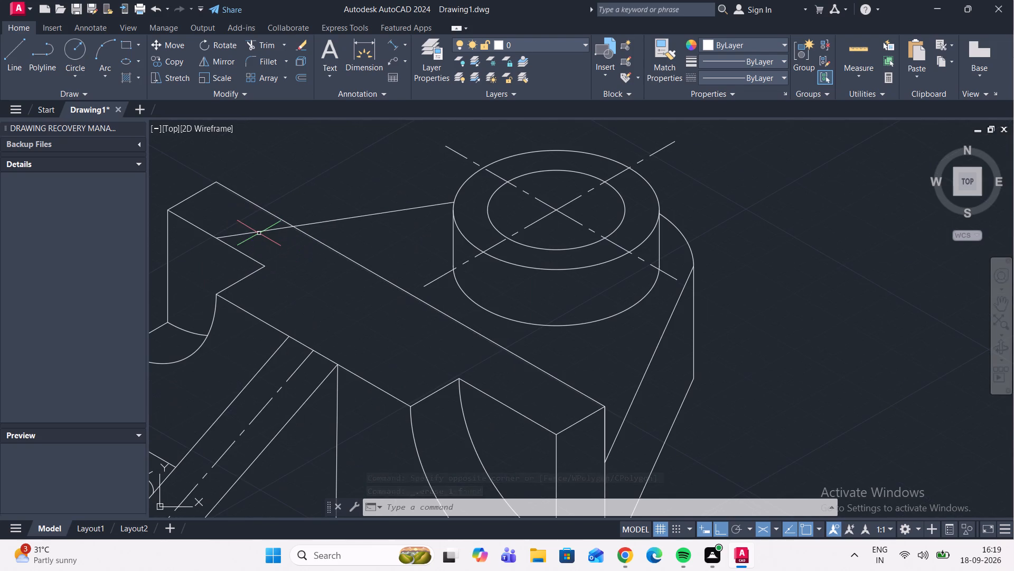
left_click(268, 48)
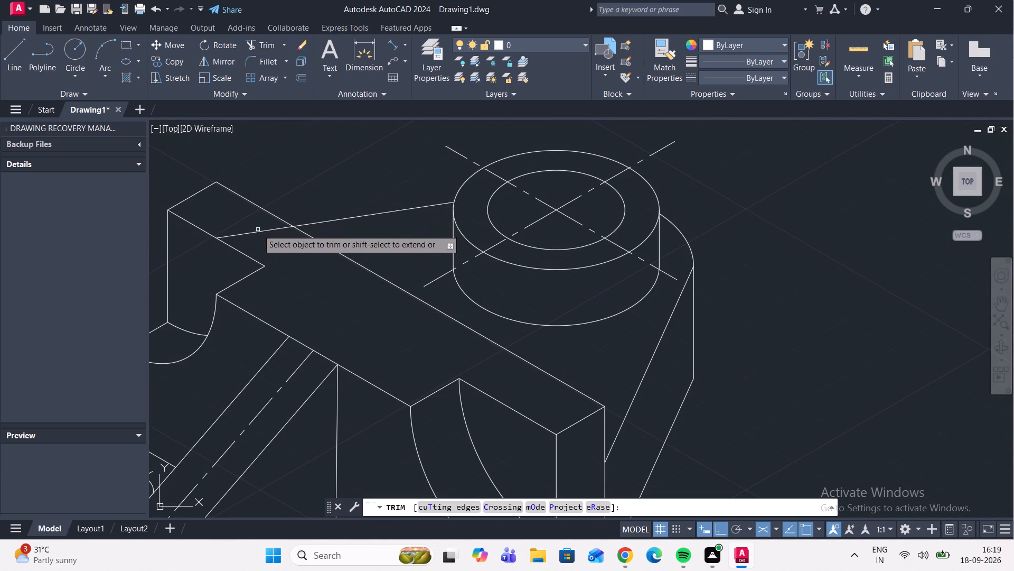
left_click(258, 231)
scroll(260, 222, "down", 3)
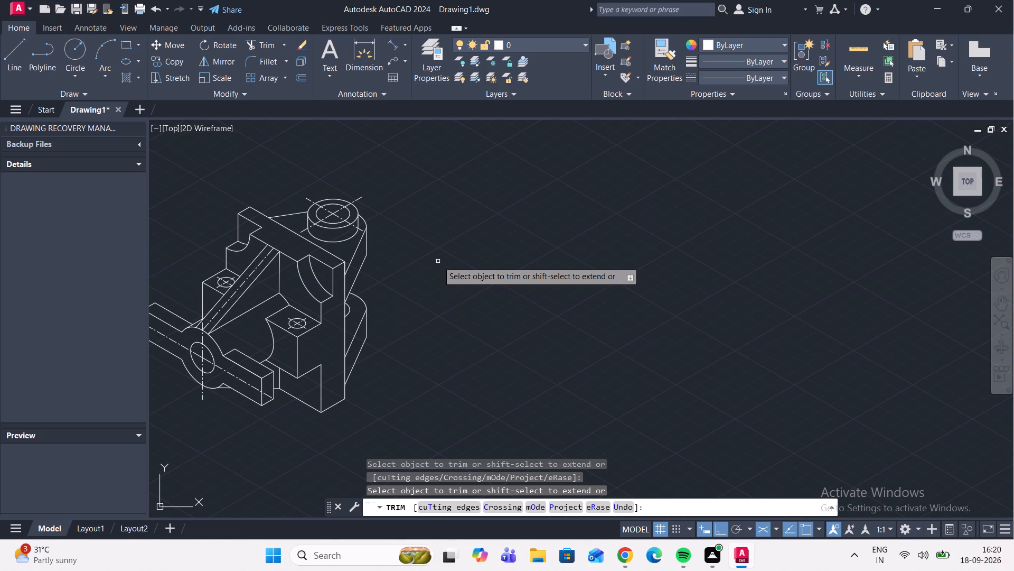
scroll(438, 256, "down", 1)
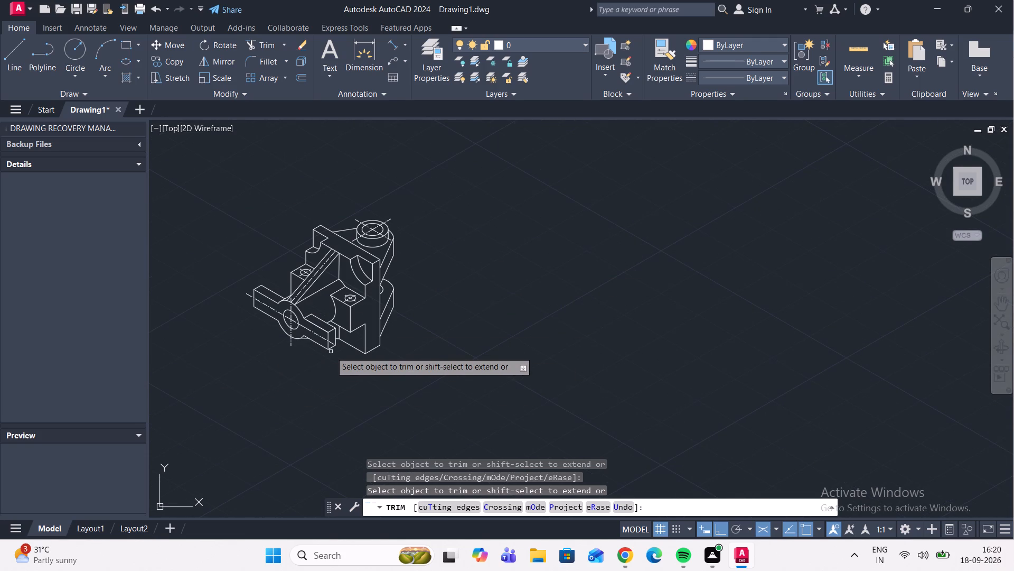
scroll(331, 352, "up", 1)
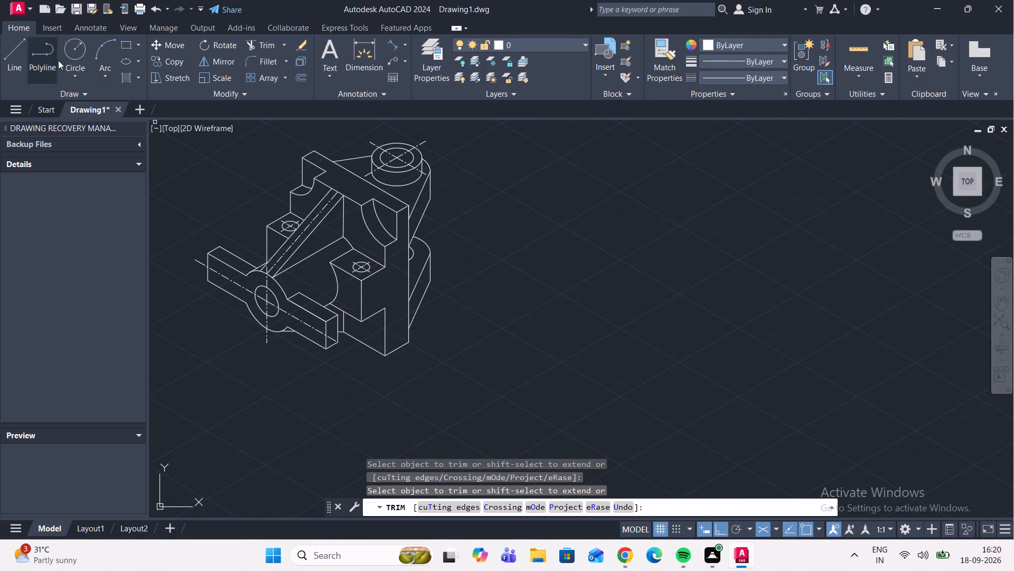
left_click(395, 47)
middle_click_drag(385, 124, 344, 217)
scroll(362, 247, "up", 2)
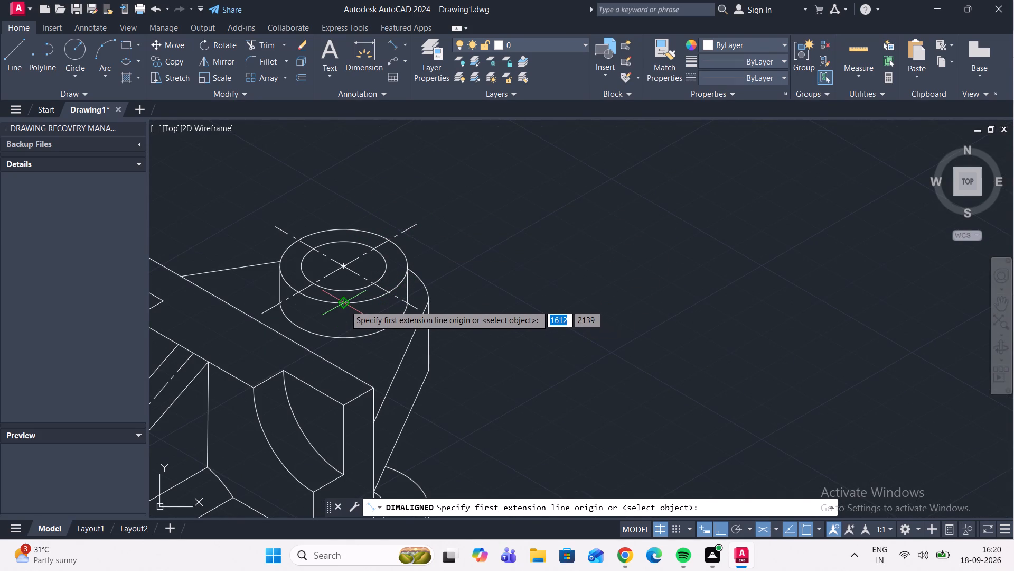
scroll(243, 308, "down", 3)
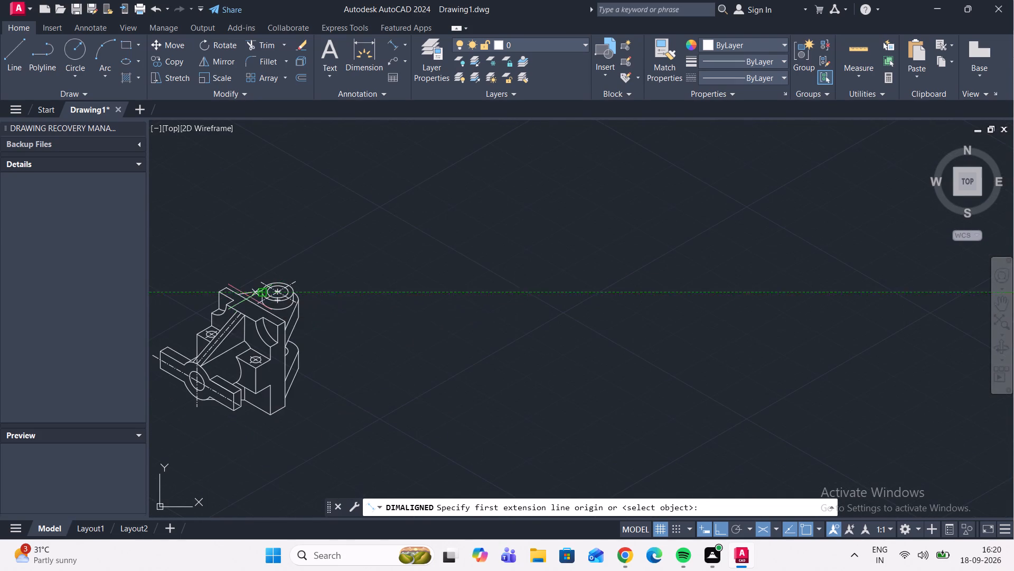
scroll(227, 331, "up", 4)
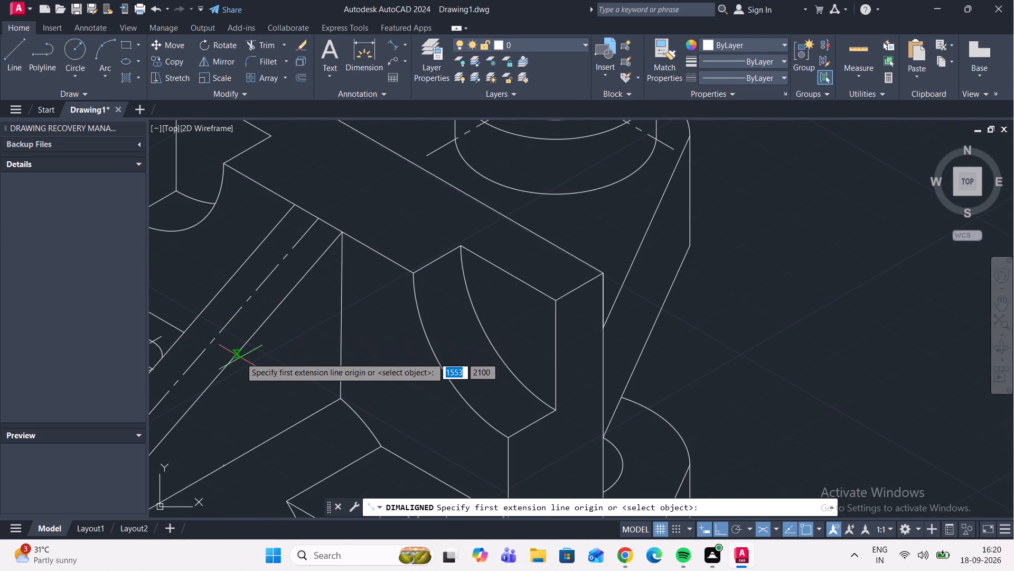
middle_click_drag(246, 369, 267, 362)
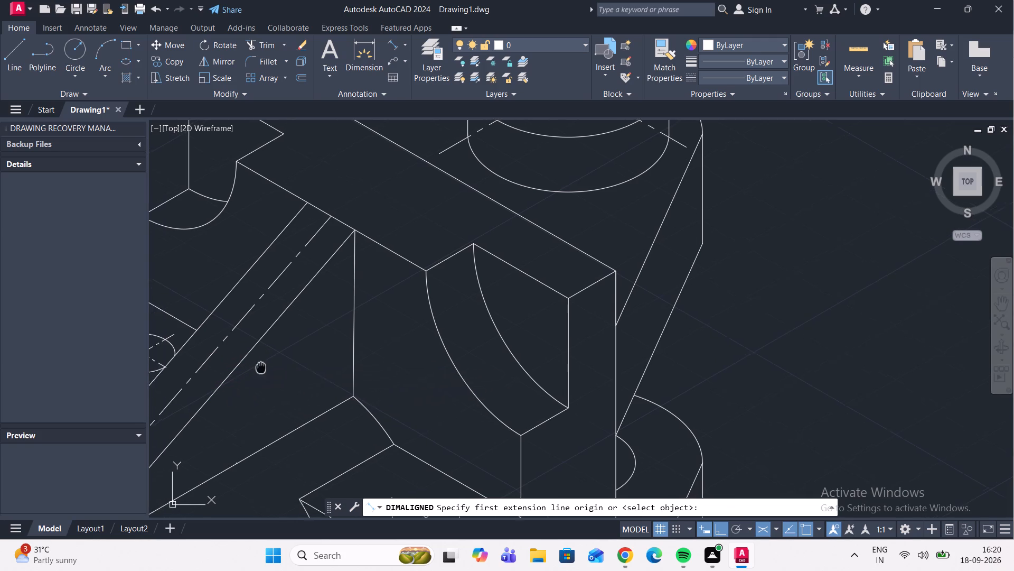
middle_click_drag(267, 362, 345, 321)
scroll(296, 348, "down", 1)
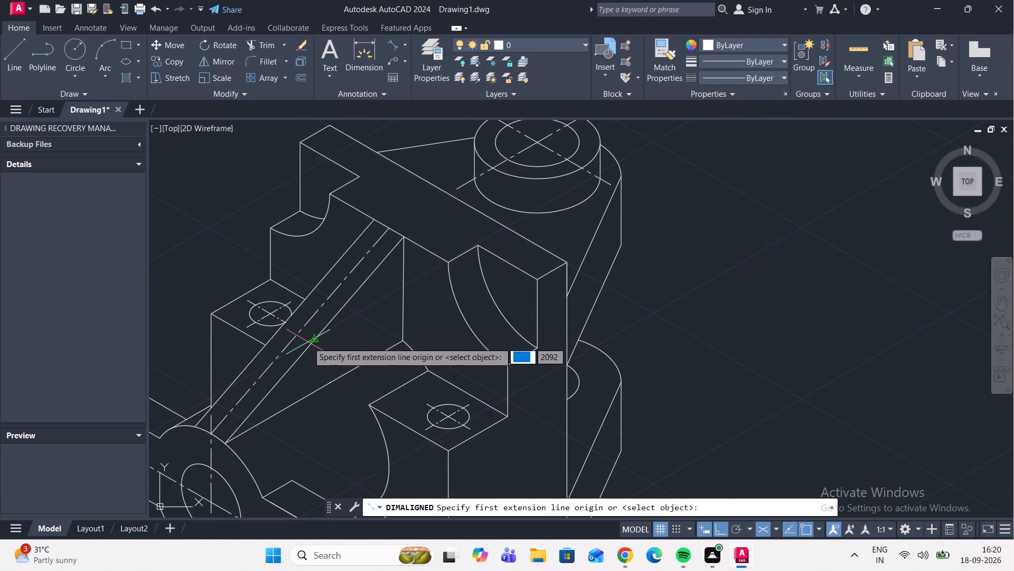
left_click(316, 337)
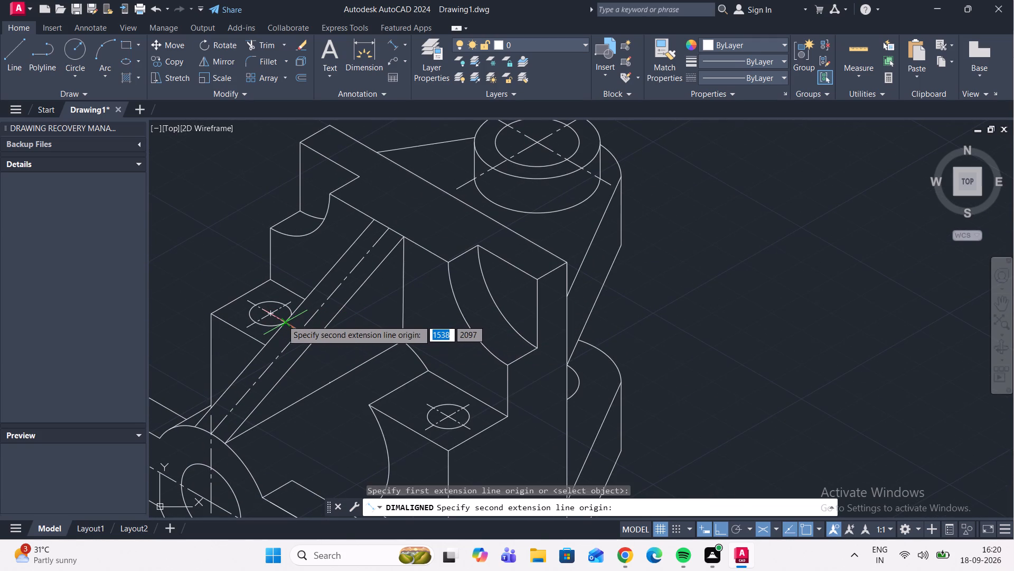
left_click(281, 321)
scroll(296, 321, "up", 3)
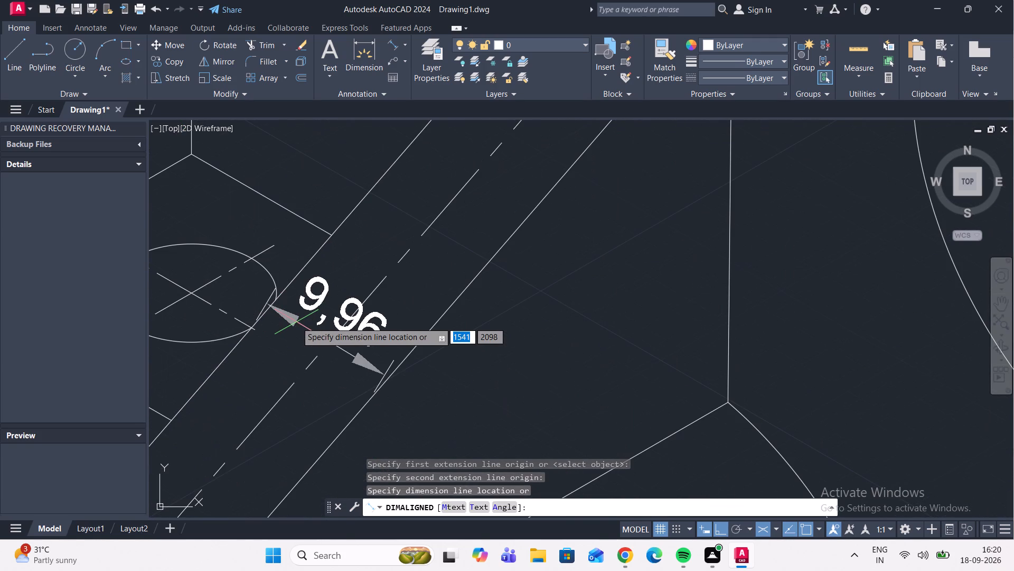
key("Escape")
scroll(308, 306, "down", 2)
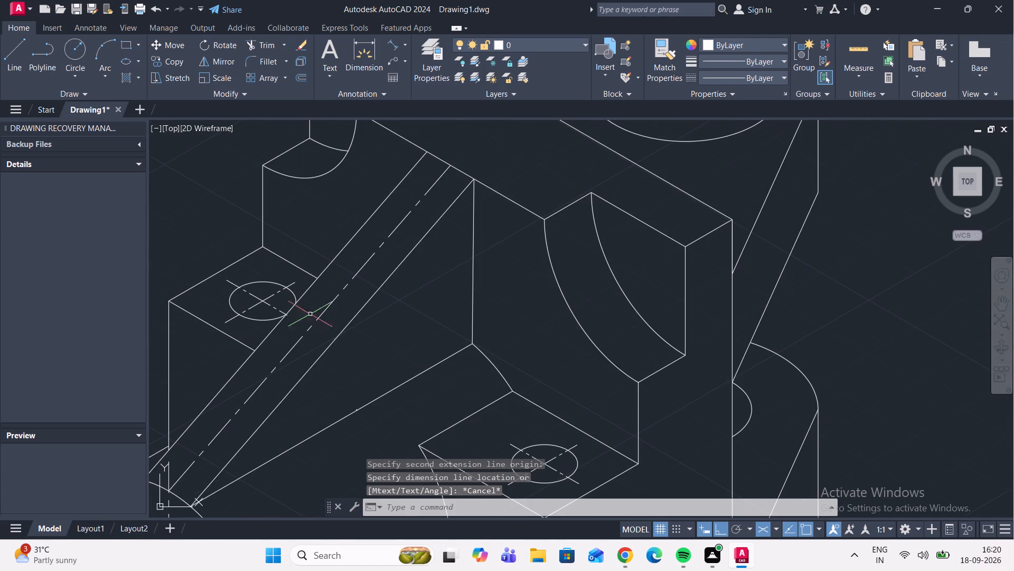
Add an aligned dimension across the diagonal rib's width at its top end, where its two edges meet the plate.
left_click(392, 47)
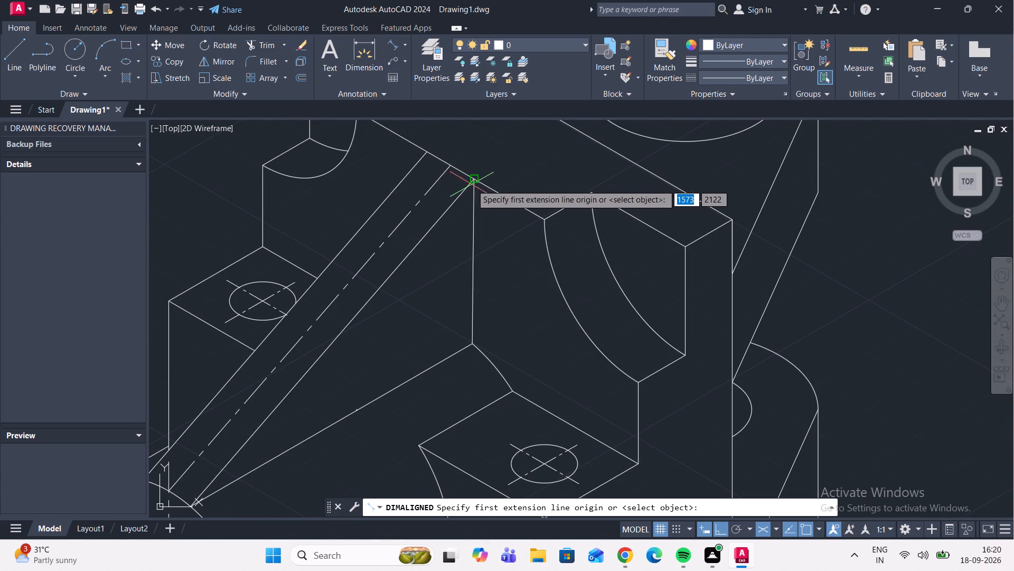
left_click(475, 180)
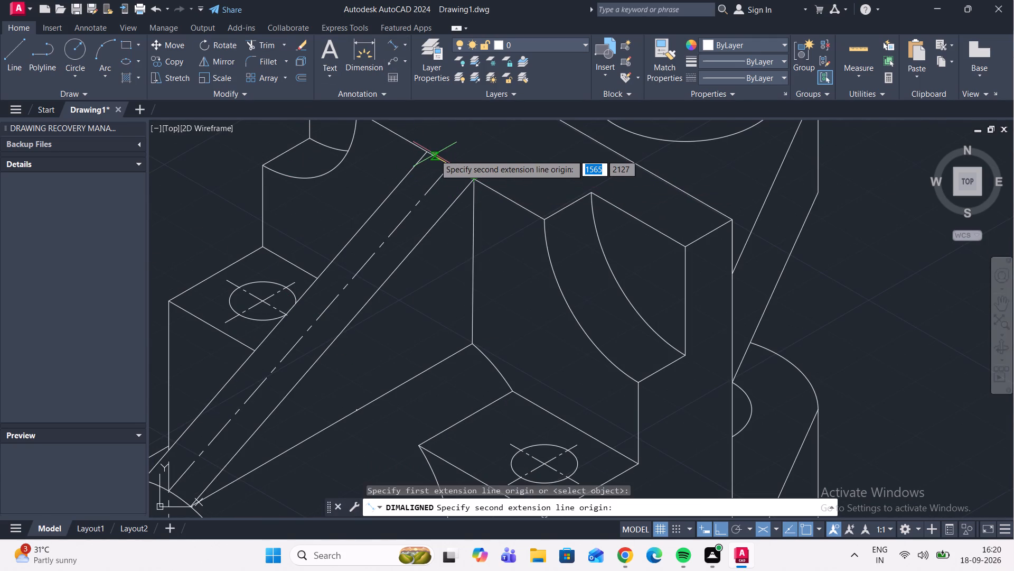
left_click(428, 152)
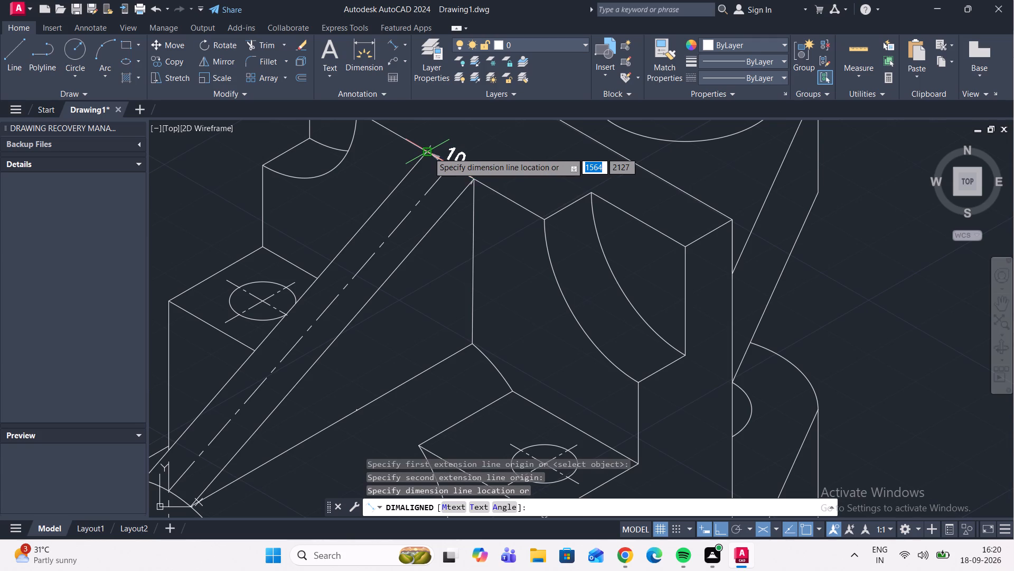
left_click(408, 163)
With Ortho off, place a multileader pointing at the top boss's outer circle, its landing up and to the right of the boss.
scroll(451, 174, "down", 2)
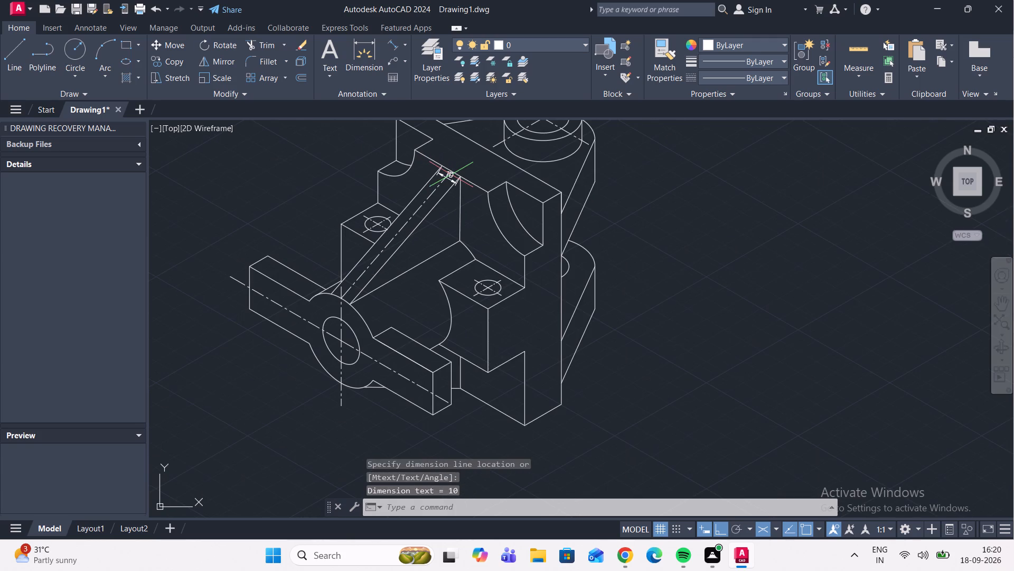
scroll(451, 174, "down", 1)
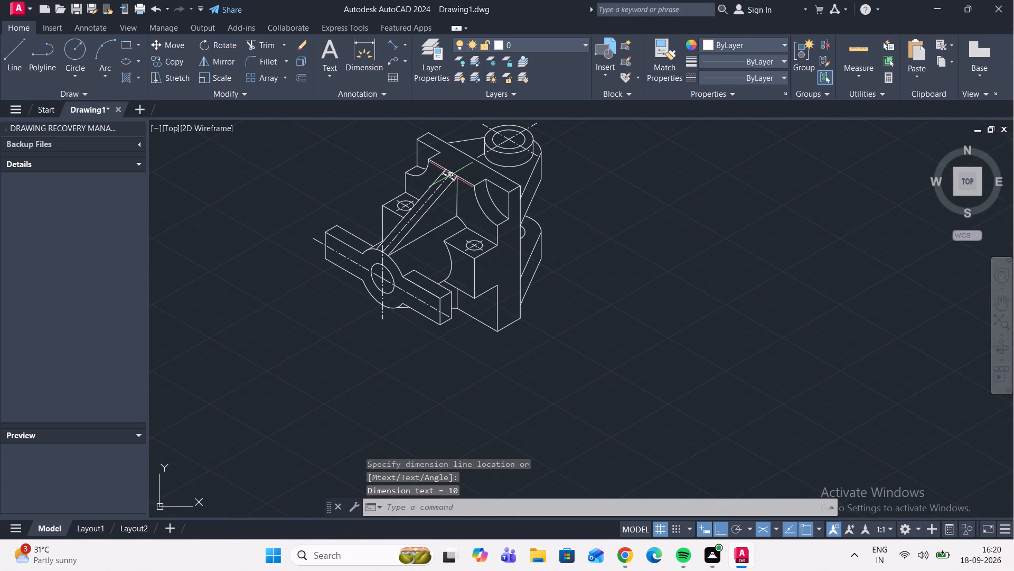
middle_click_drag(475, 167, 476, 216)
scroll(507, 197, "up", 2)
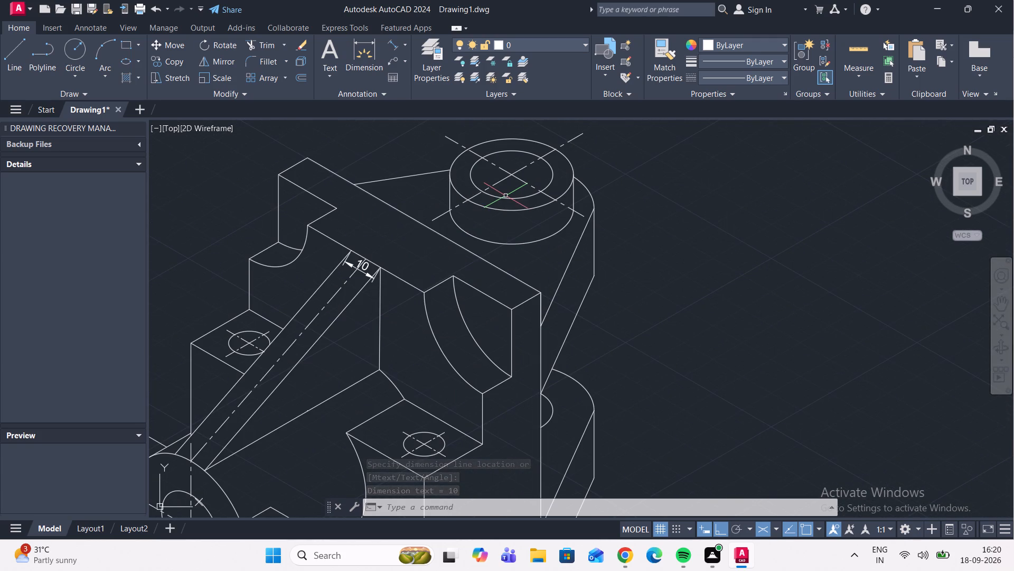
middle_click_drag(505, 211, 505, 233)
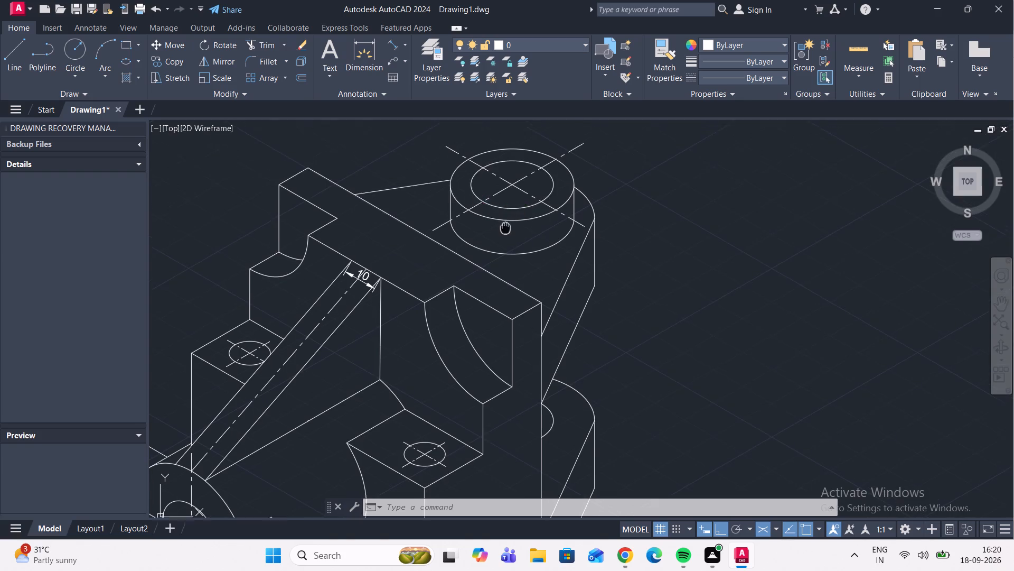
middle_click_drag(505, 233, 464, 257)
middle_click_drag(482, 243, 457, 260)
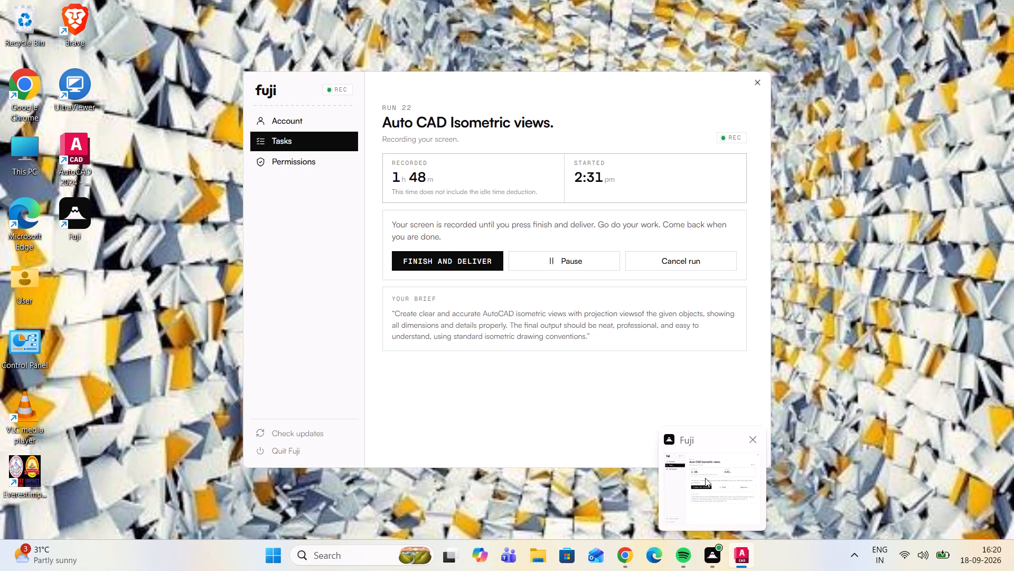
left_click(389, 59)
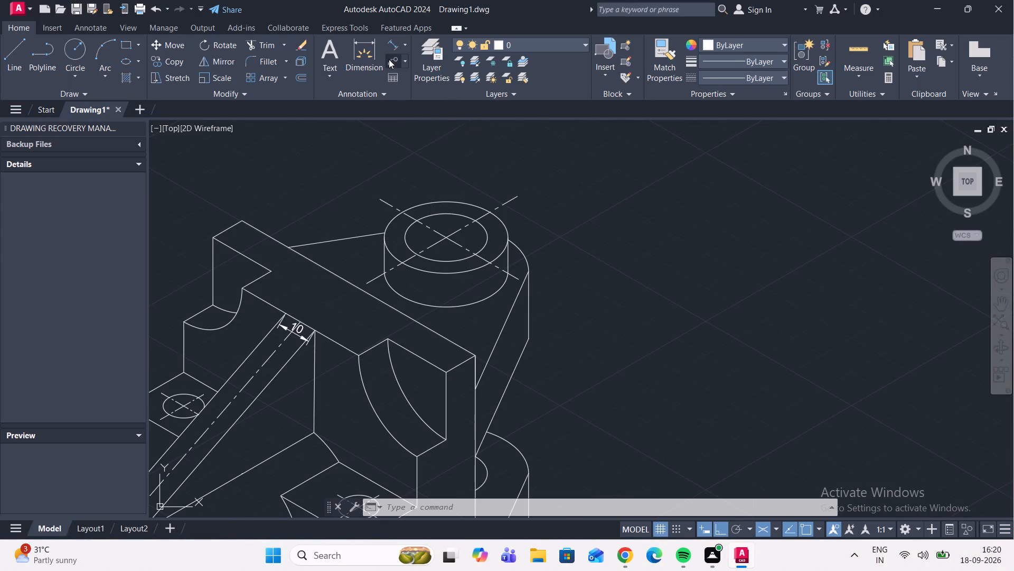
middle_click(467, 202)
scroll(467, 202, "down", 1)
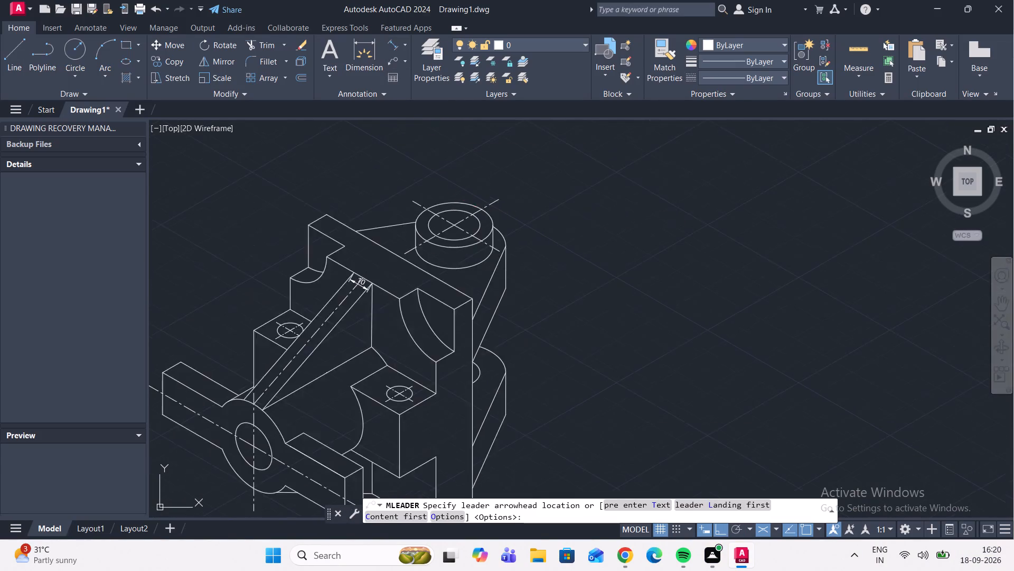
scroll(467, 203, "down", 2)
middle_click_drag(467, 203, 466, 254)
scroll(466, 254, "up", 4)
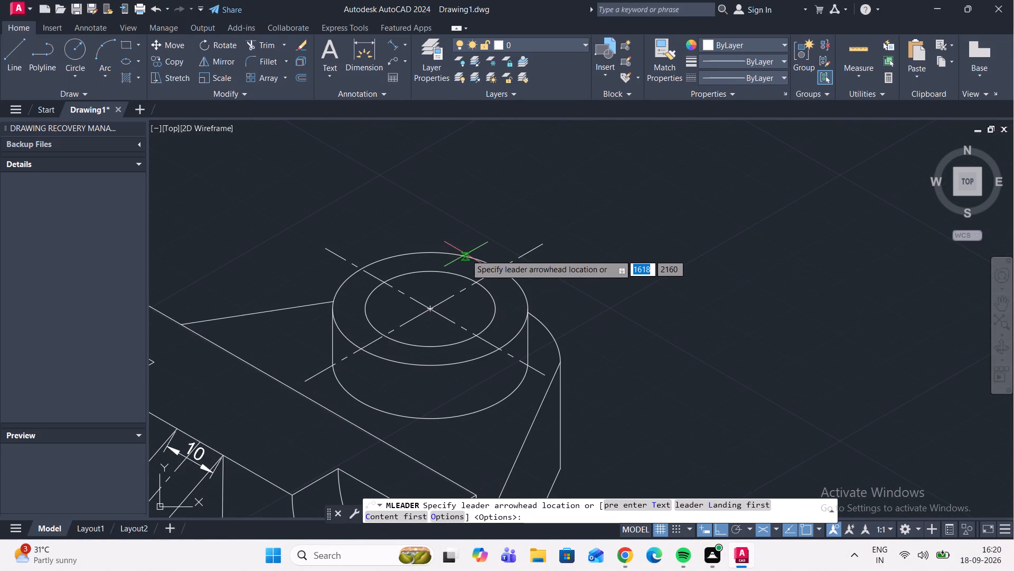
left_click(465, 256)
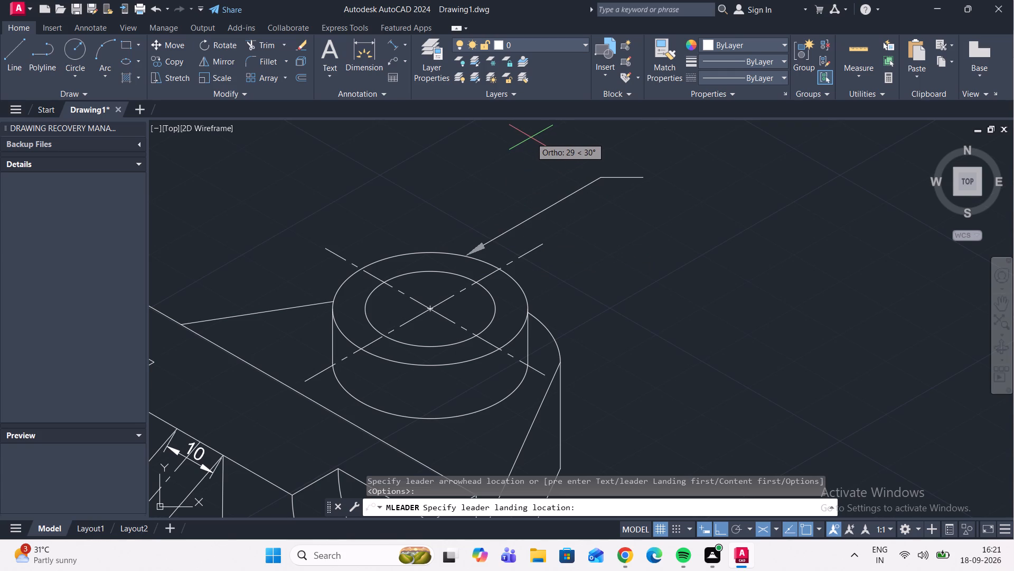
key("F8")
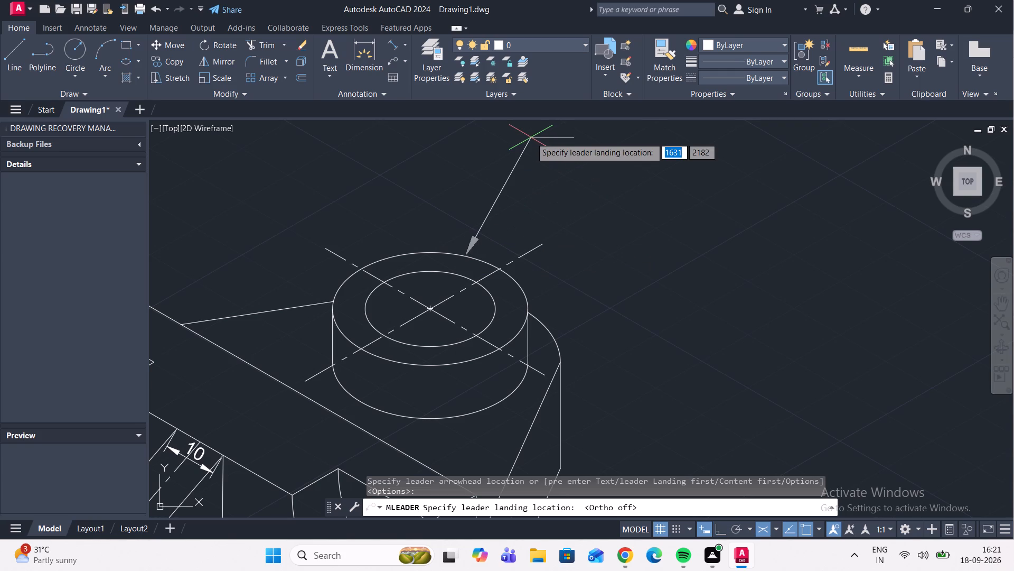
scroll(531, 137, "up", 2)
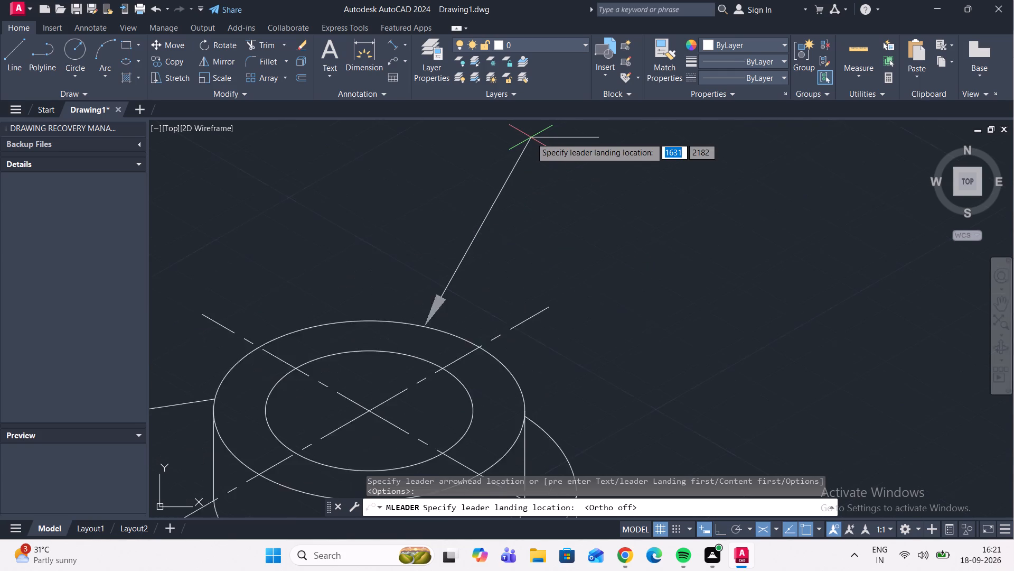
scroll(465, 177, "down", 4)
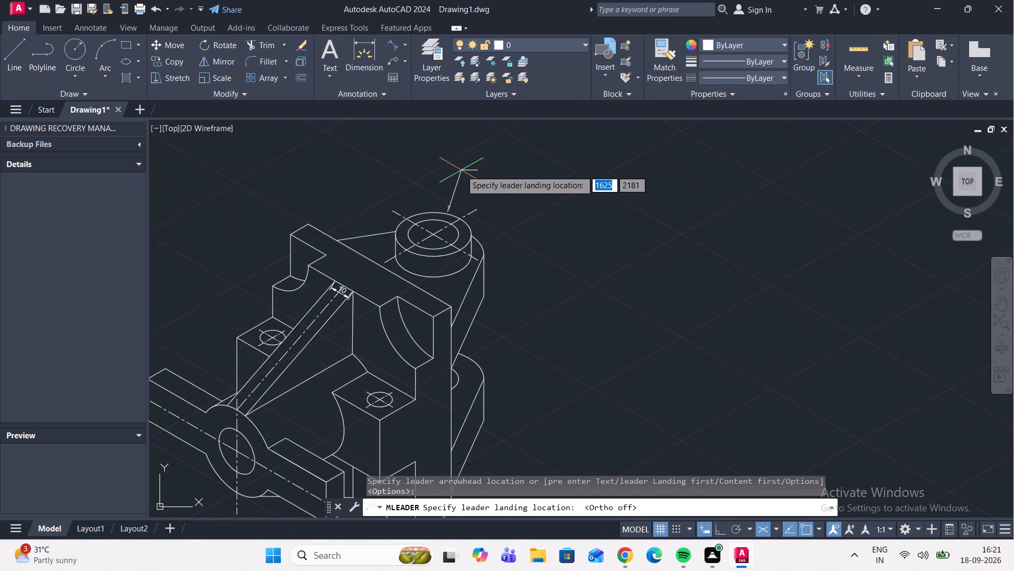
left_click(483, 149)
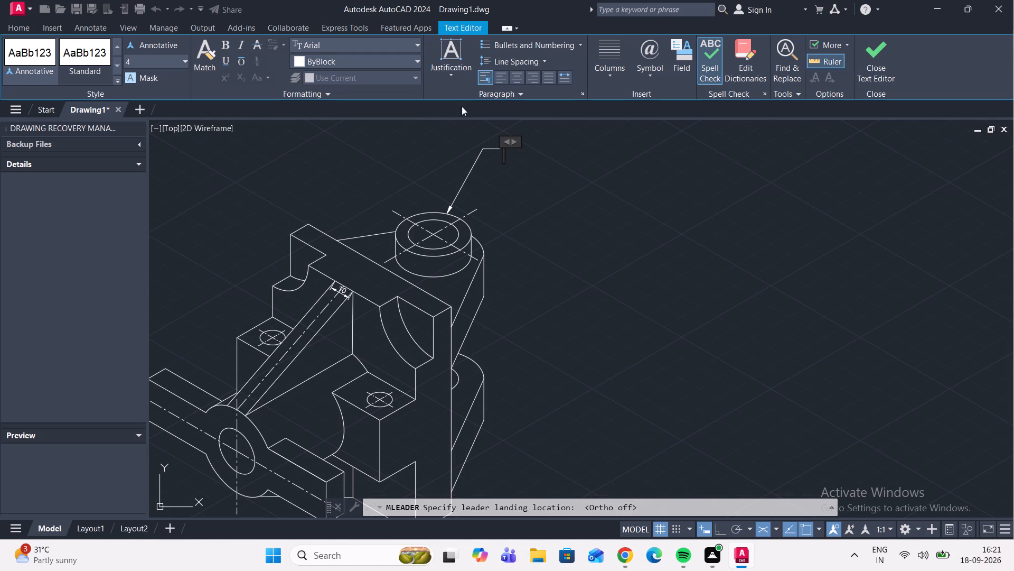
Enter "Ø30 both sides" as the note text of the leader pointing at the top boss's outer circle.
left_click(656, 80)
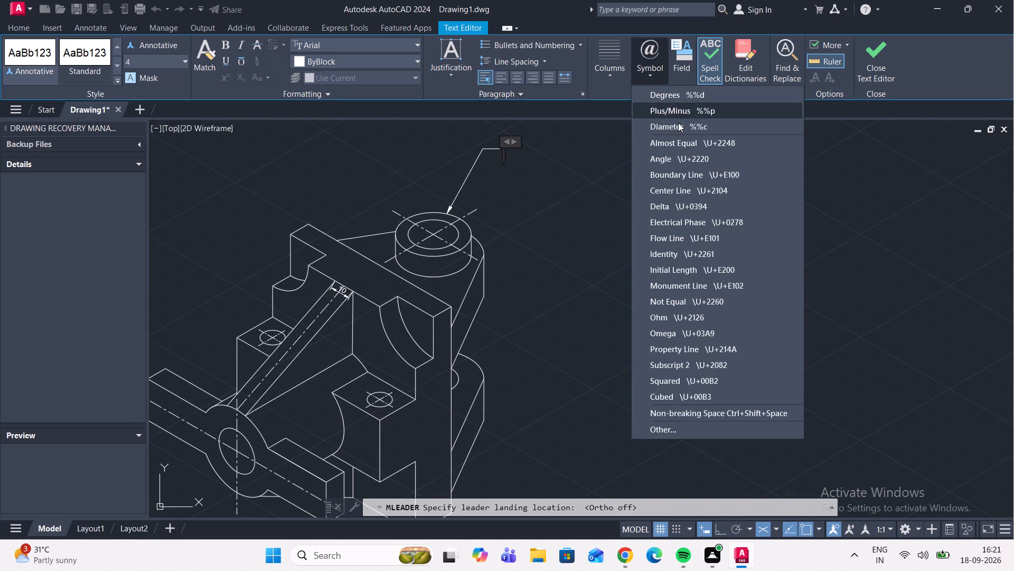
left_click(678, 123)
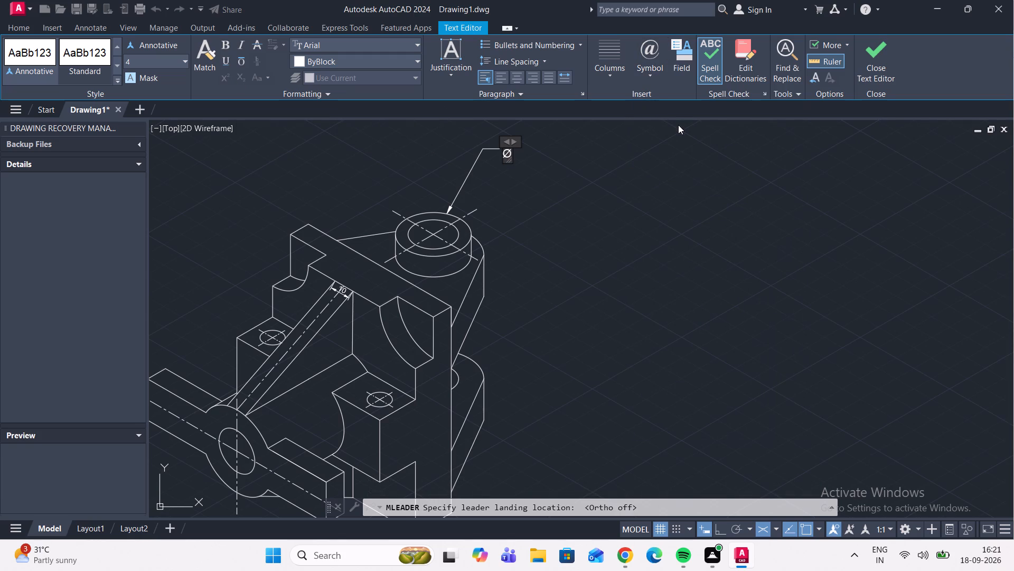
type("30")
key("space")
type("b")
key("o")
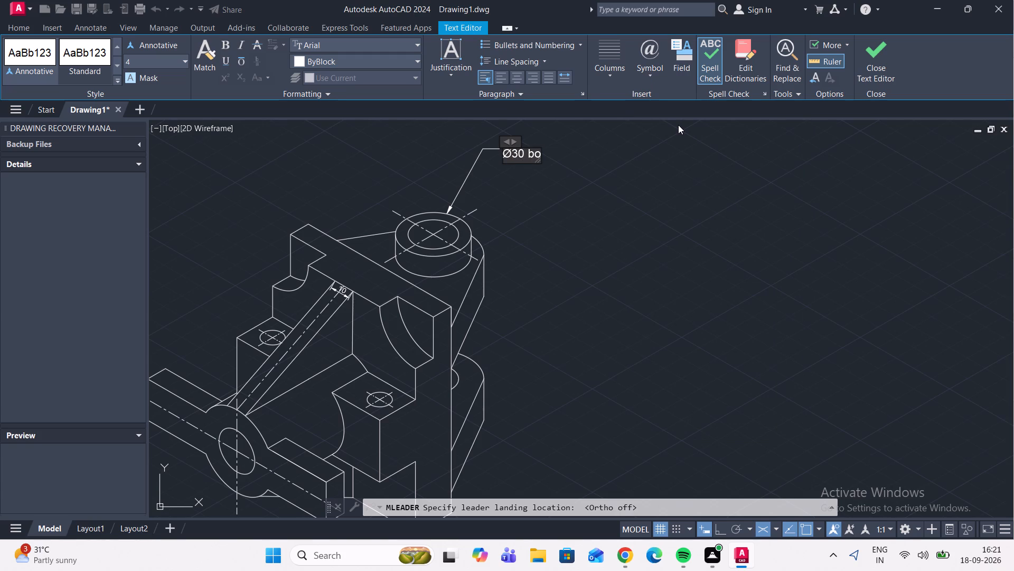
type("th")
key("space")
type("sides")
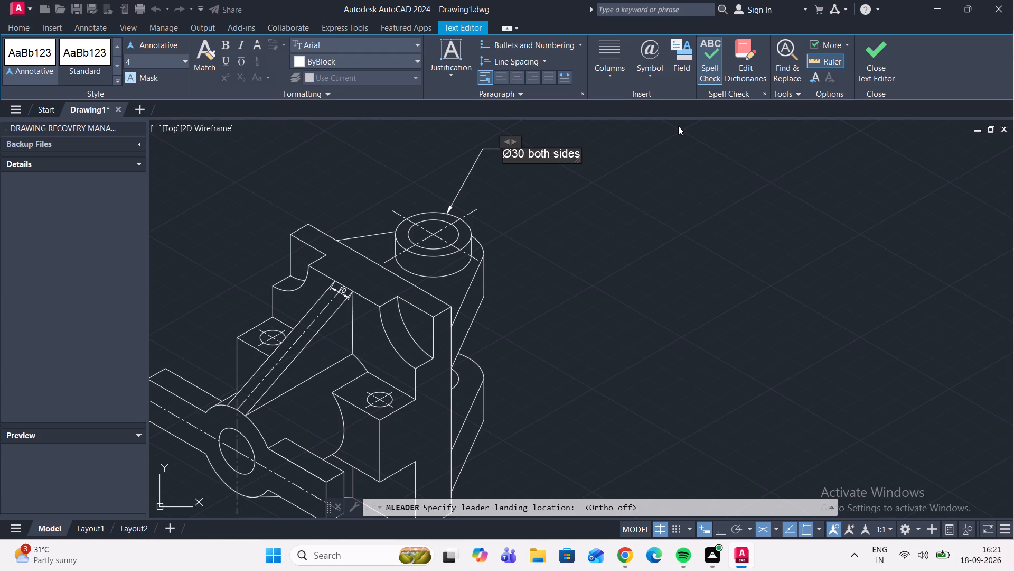
left_click(641, 202)
Add a multileader reading "Ø20" pointing at the top boss's inner circle, with its landing up and to the left of the boss.
scroll(603, 230, "down", 2)
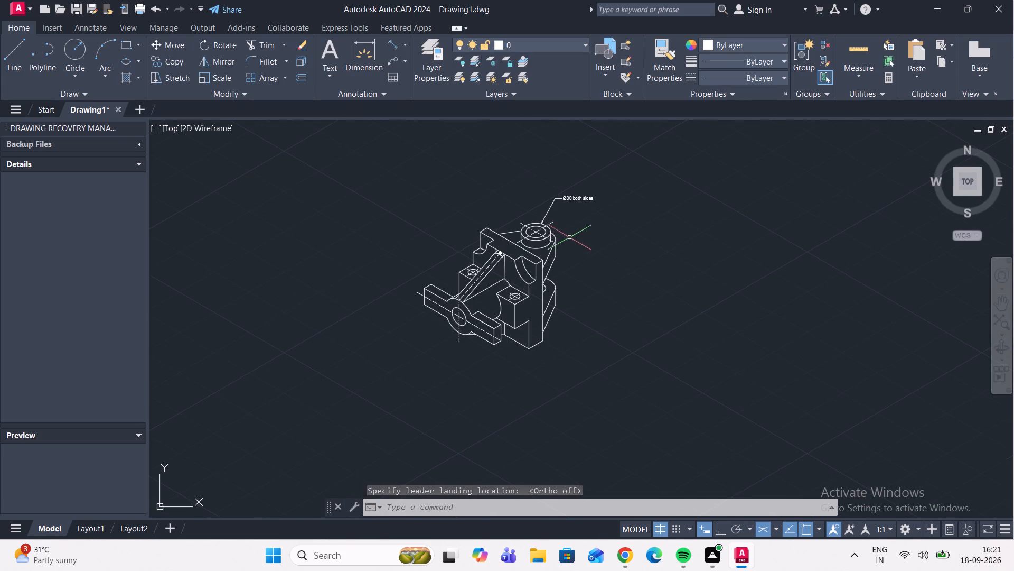
scroll(564, 200, "up", 1)
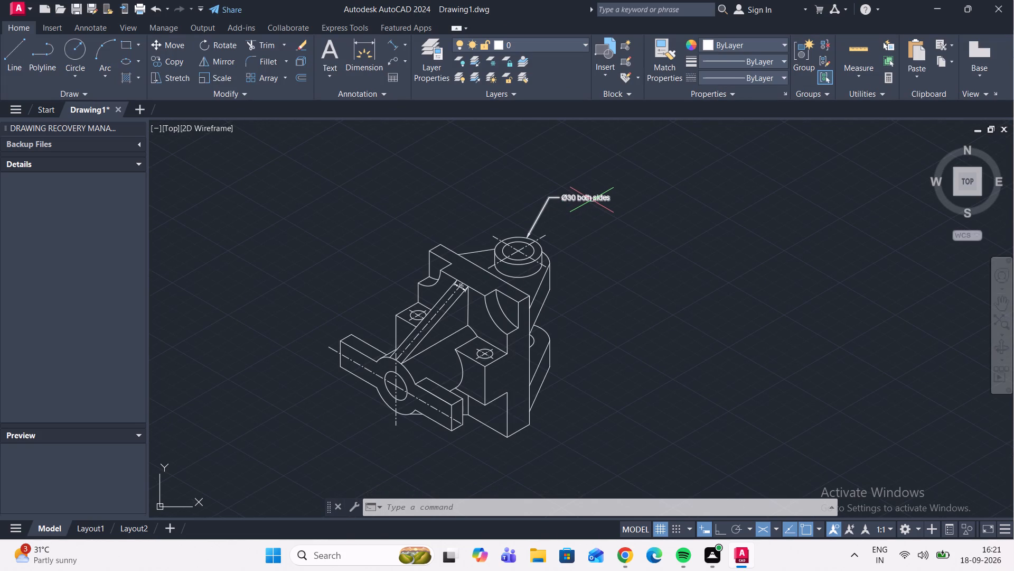
middle_click_drag(588, 233, 572, 229)
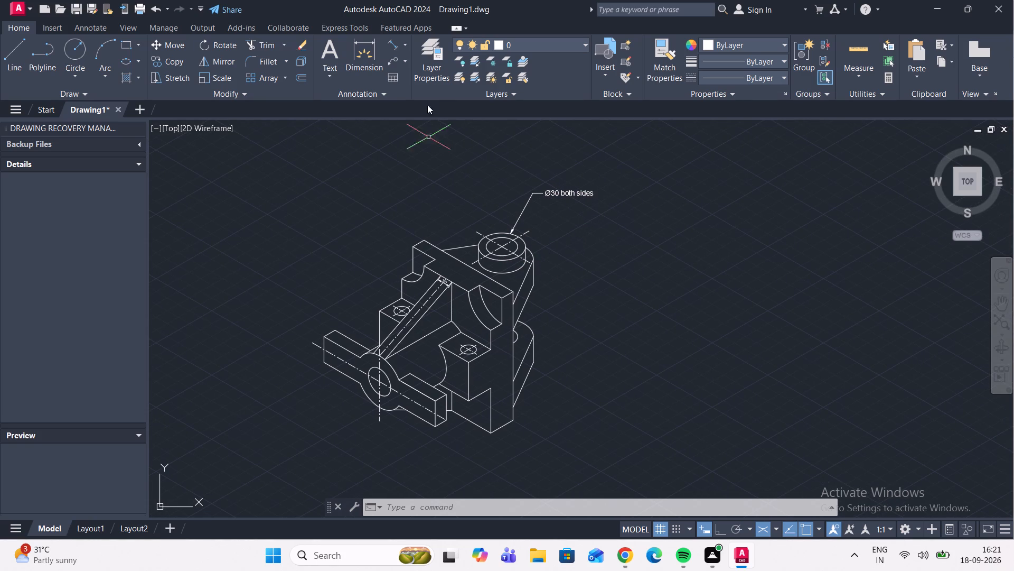
left_click(393, 61)
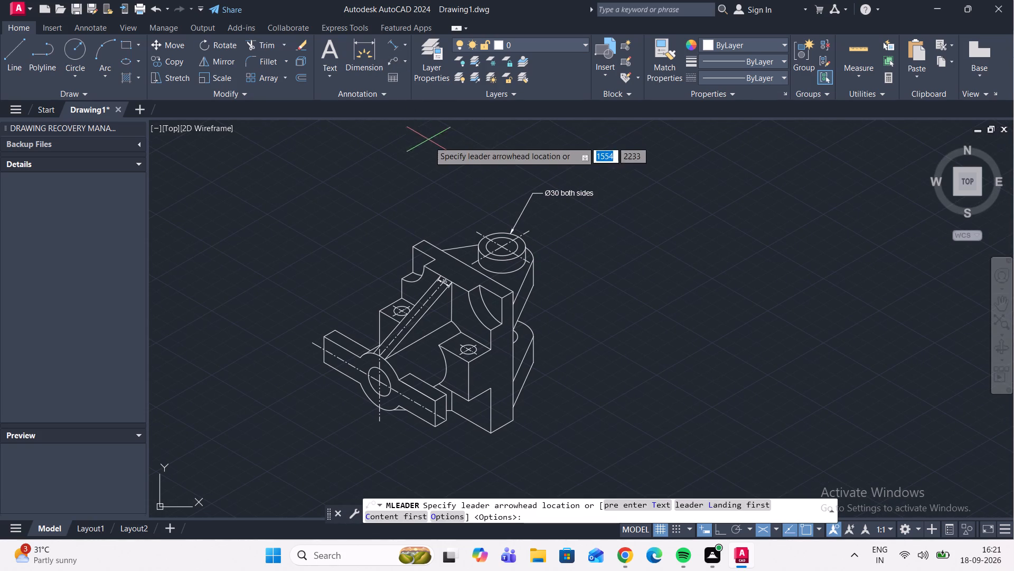
scroll(478, 237, "up", 2)
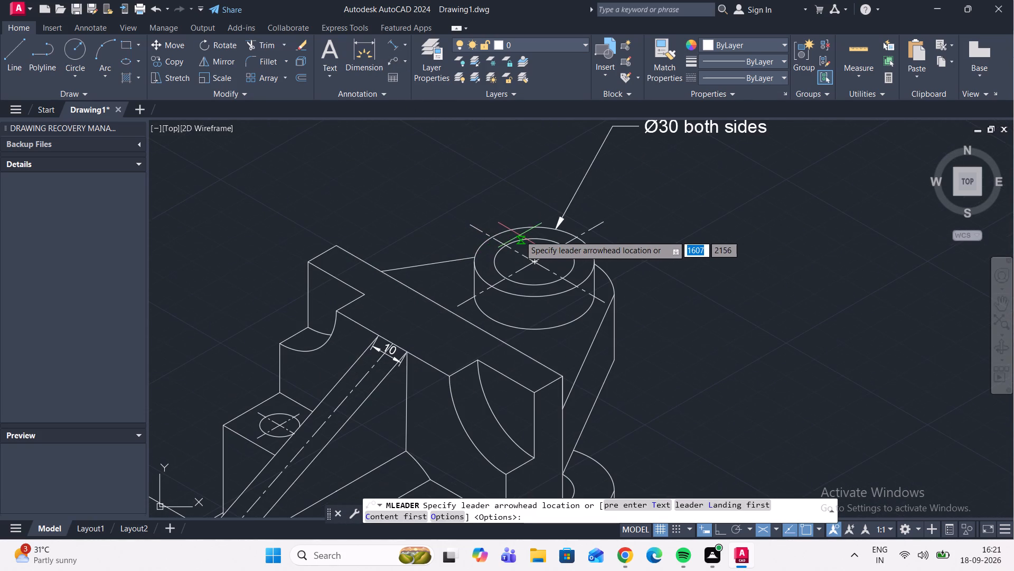
scroll(523, 242, "up", 3)
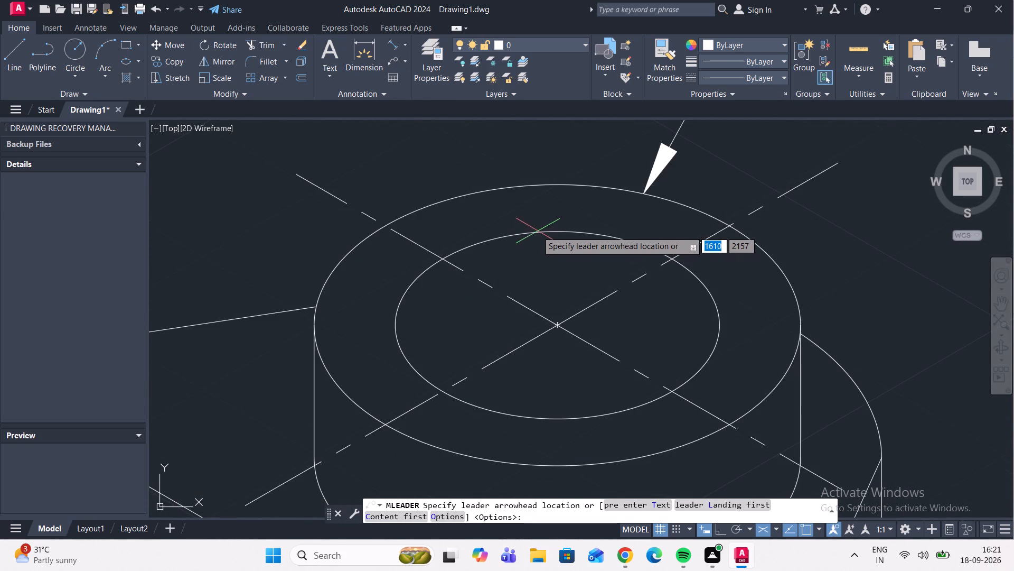
left_click(525, 233)
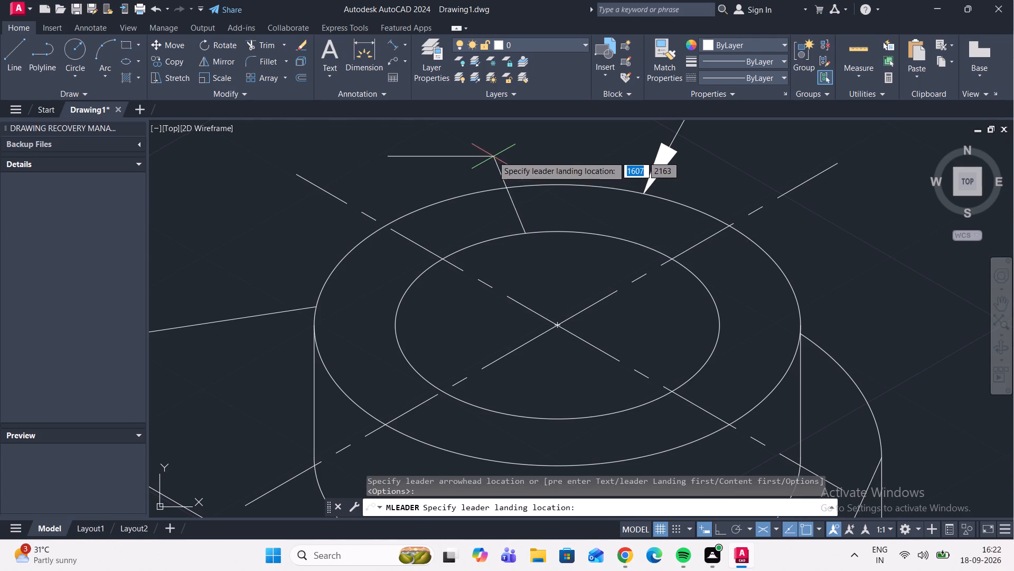
scroll(490, 156, "down", 3)
middle_click_drag(476, 130, 543, 281)
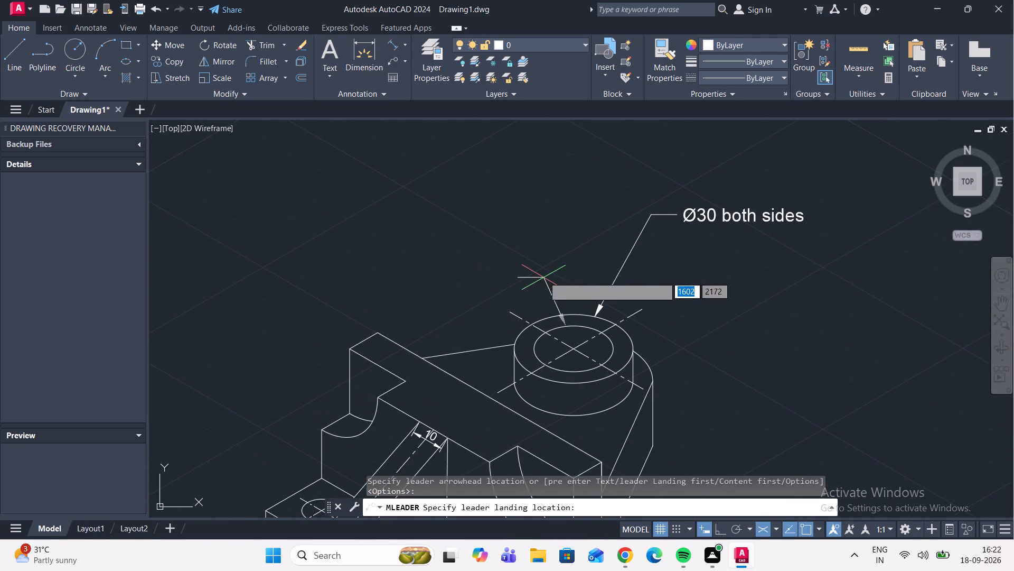
left_click(540, 240)
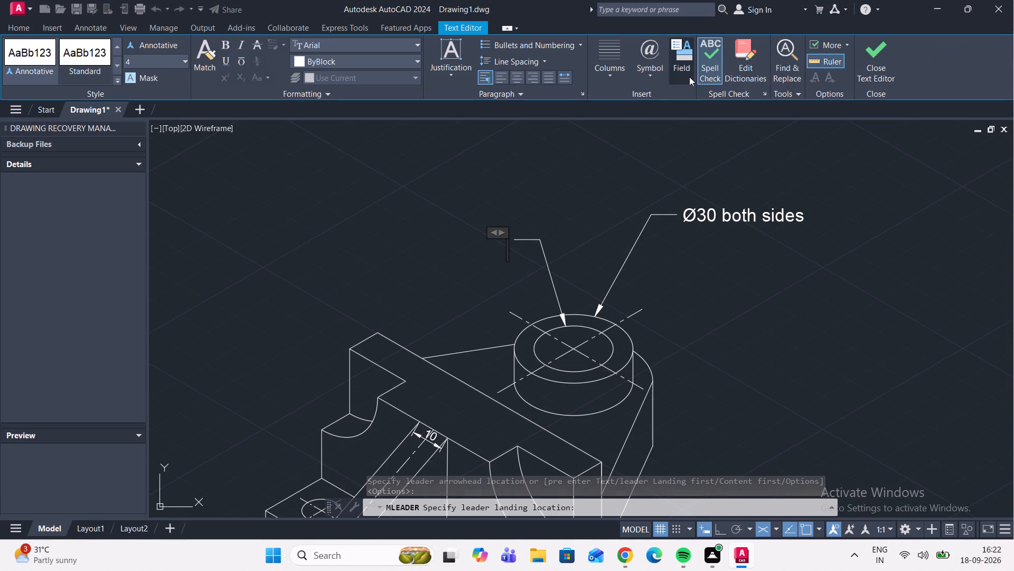
left_click(653, 76)
left_click(662, 127)
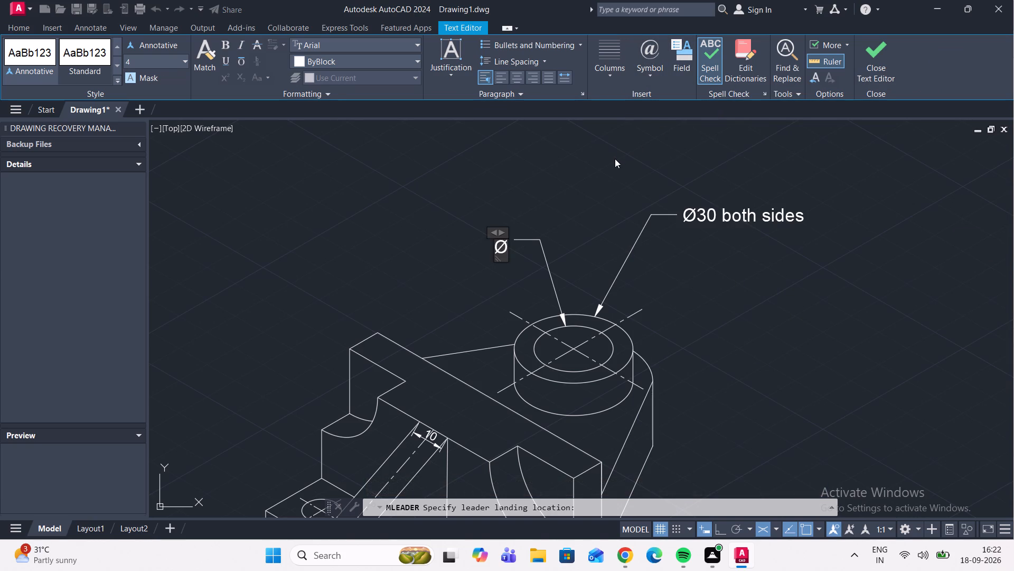
type("20")
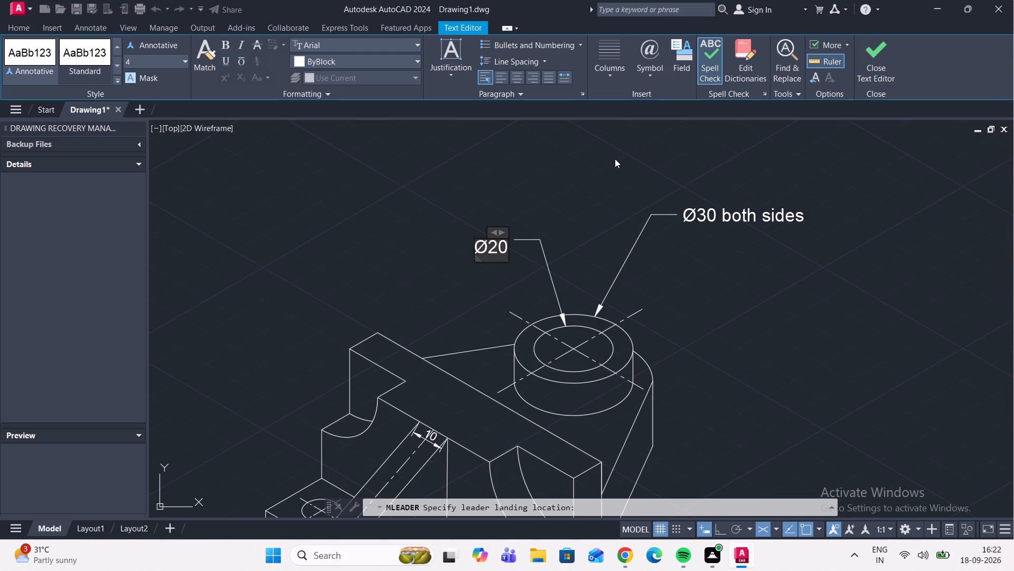
left_click(606, 186)
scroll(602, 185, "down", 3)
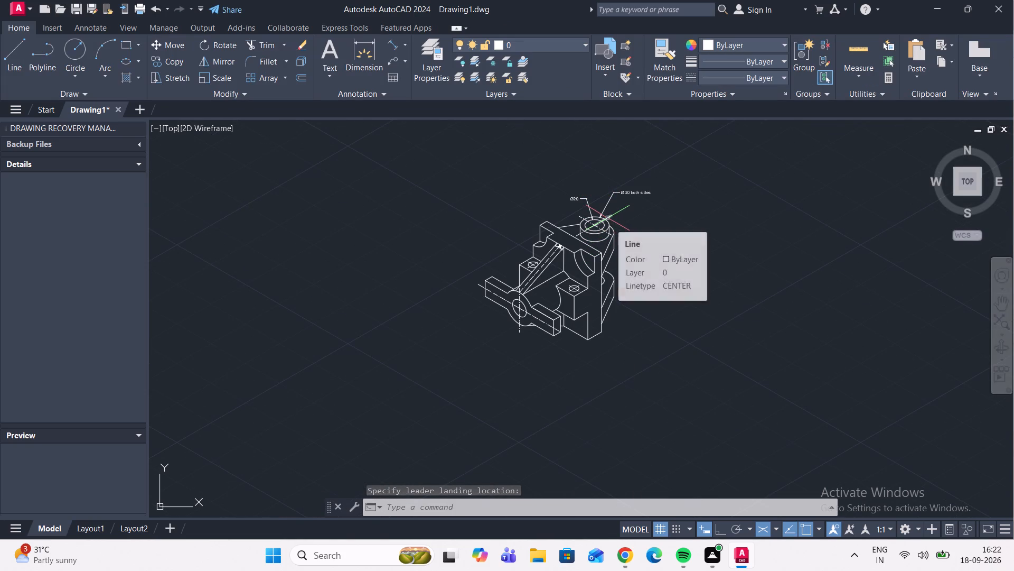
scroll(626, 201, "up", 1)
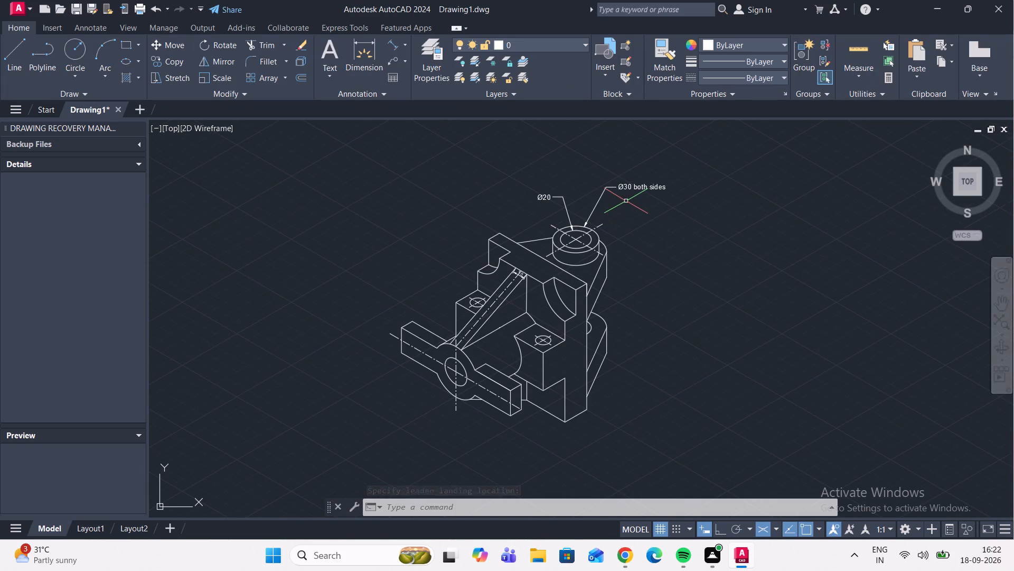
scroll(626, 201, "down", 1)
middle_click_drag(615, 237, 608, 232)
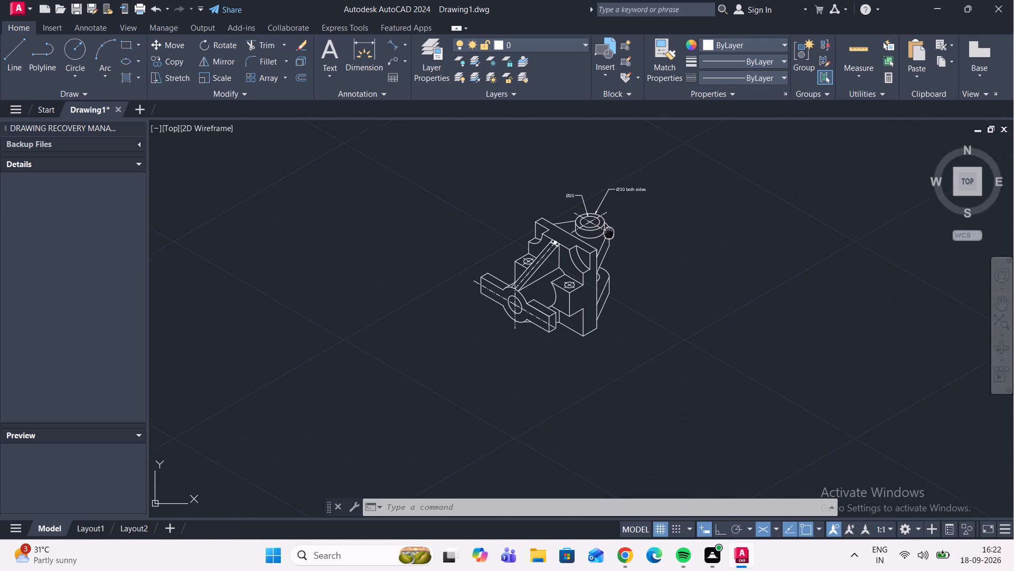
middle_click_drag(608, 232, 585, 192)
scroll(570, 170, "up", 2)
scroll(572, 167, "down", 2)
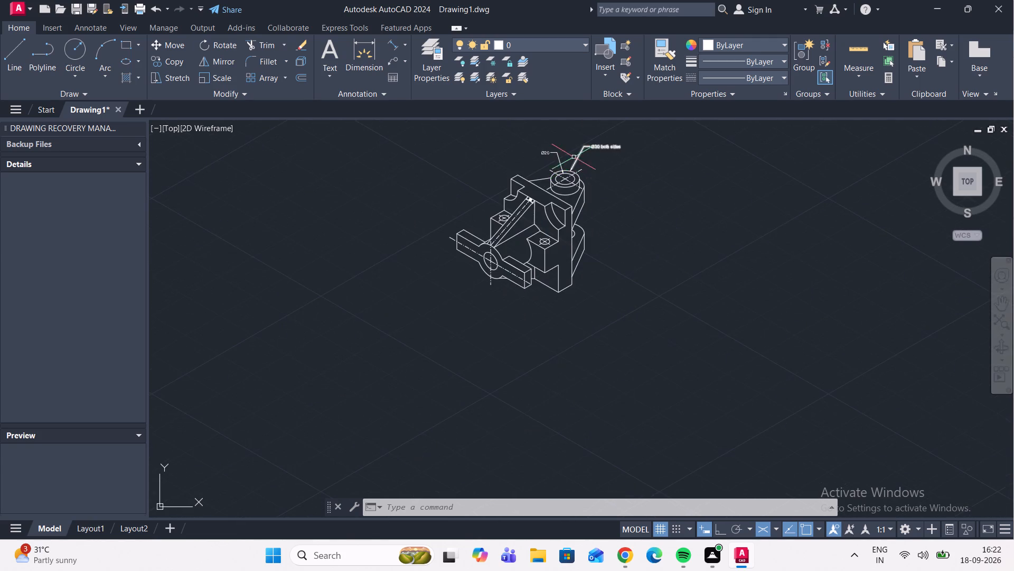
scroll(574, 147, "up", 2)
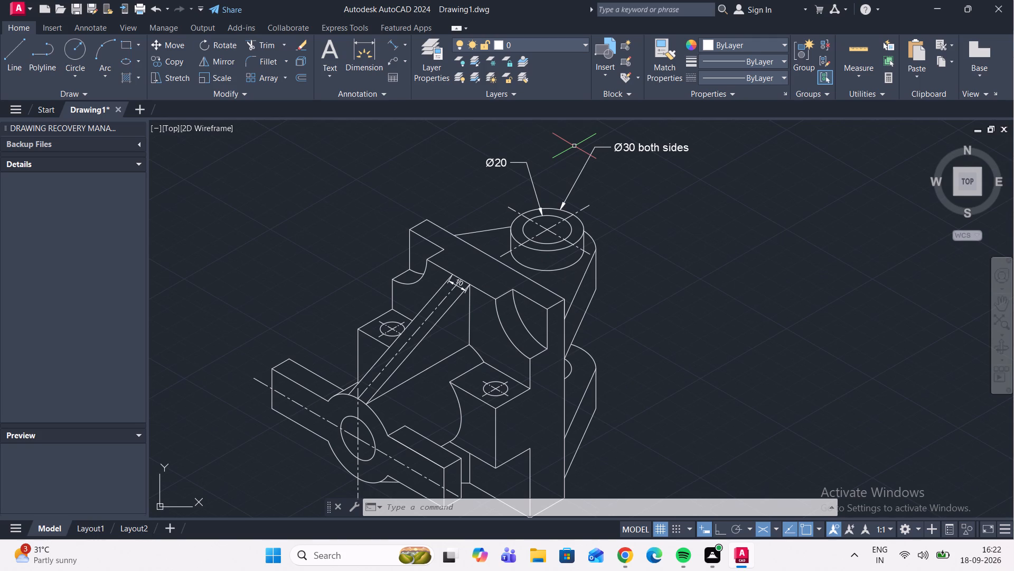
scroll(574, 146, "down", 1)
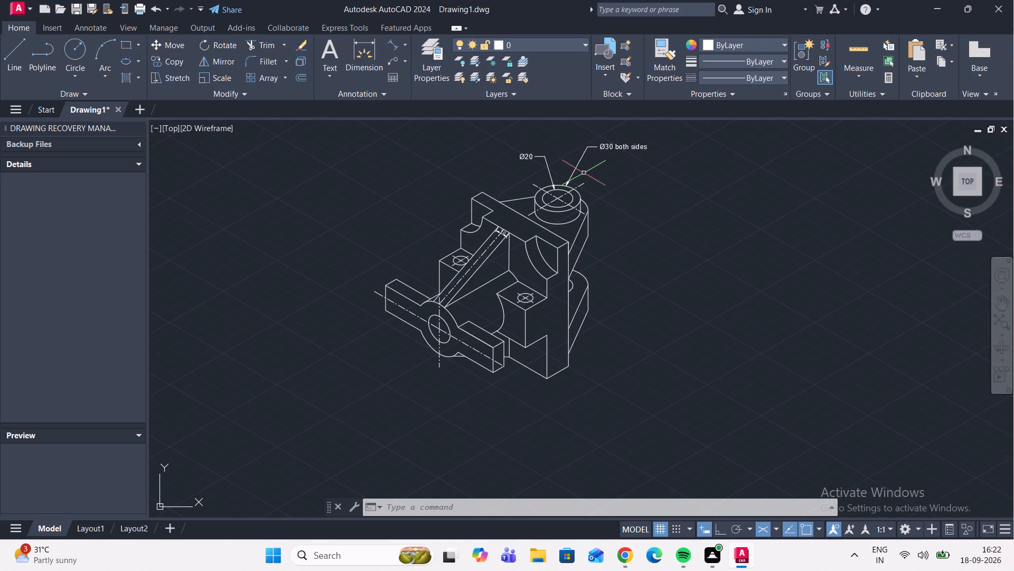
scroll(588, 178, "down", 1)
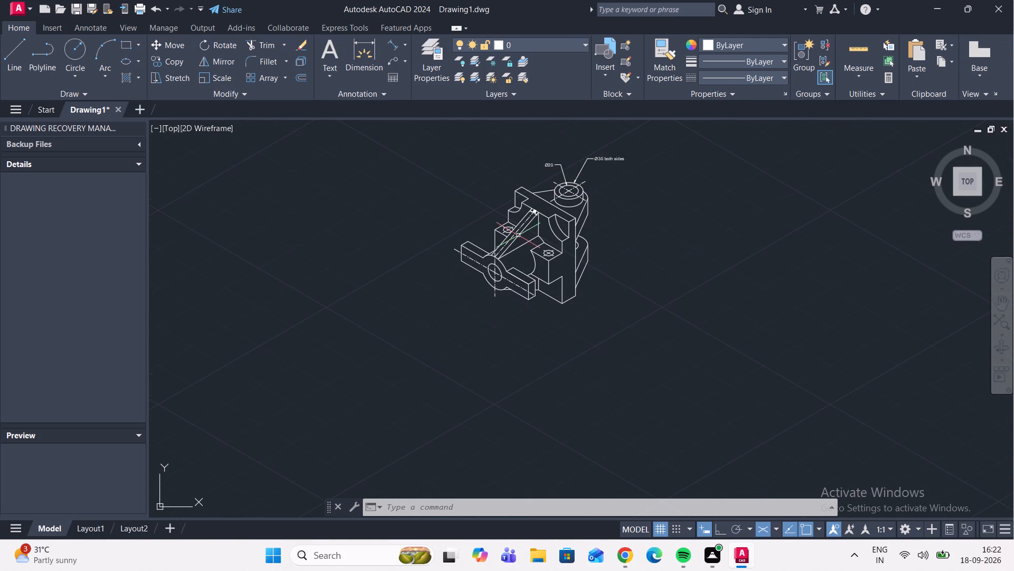
Place a multileader pointing at the small hole on the block behind the diagonal rib, its landing up and to the left of the hole.
scroll(514, 214, "up", 3)
left_click(392, 61)
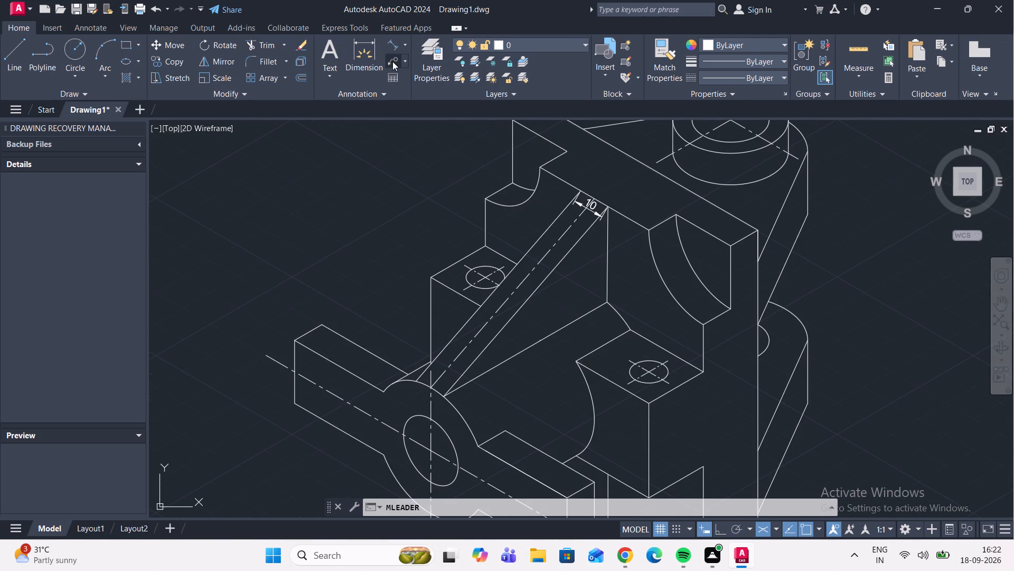
left_click(482, 266)
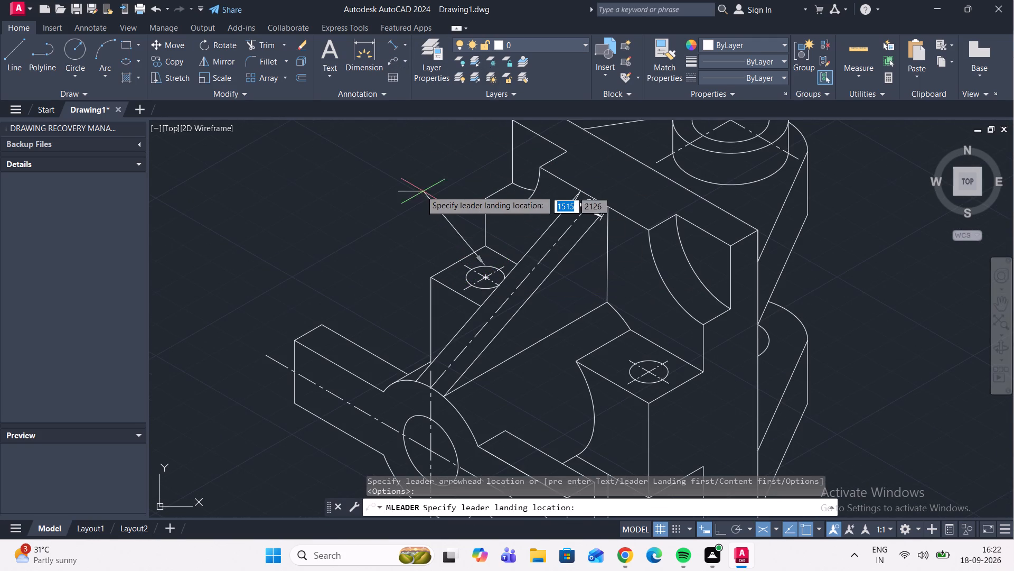
left_click(406, 171)
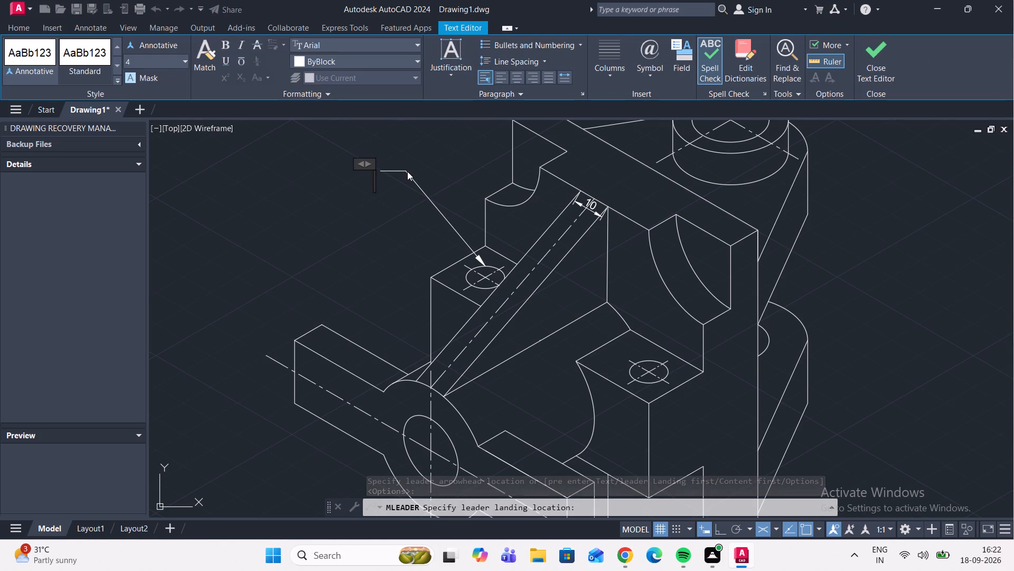
Enter "2holes Ø10" with "deep10" on a second line as the note text of the small hole's leader.
key("2")
type("hol")
type("es")
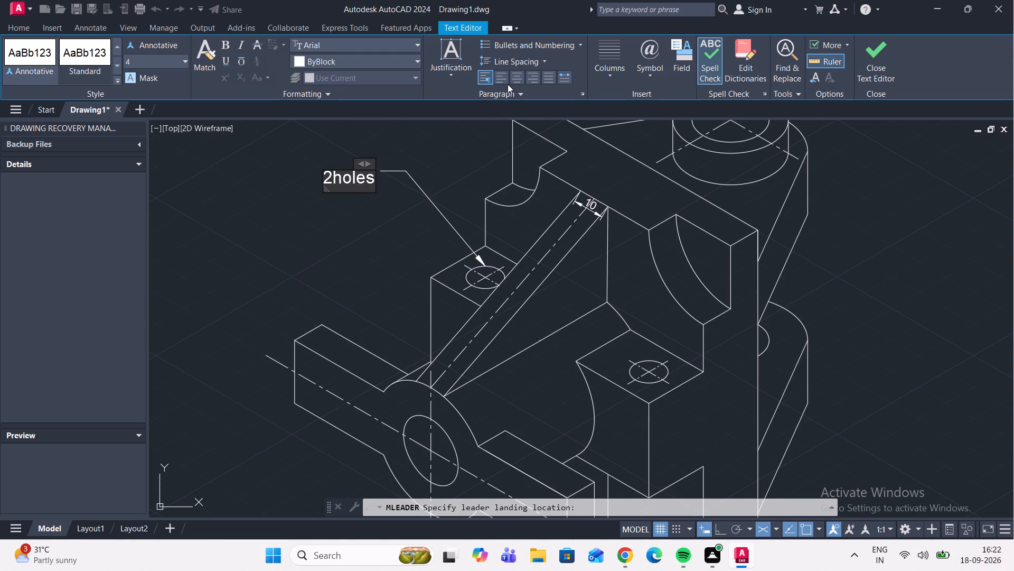
left_click(654, 77)
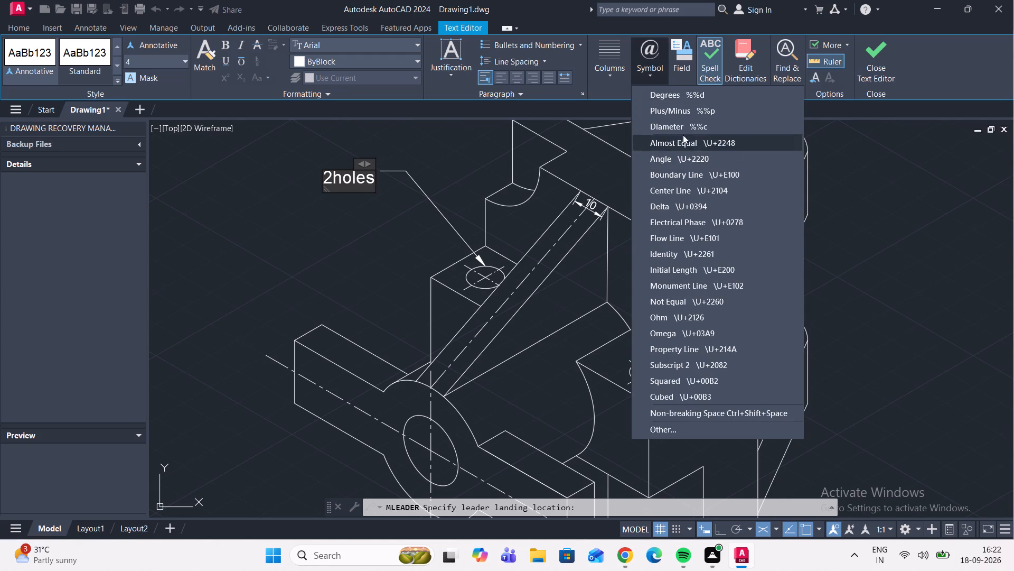
left_click(680, 128)
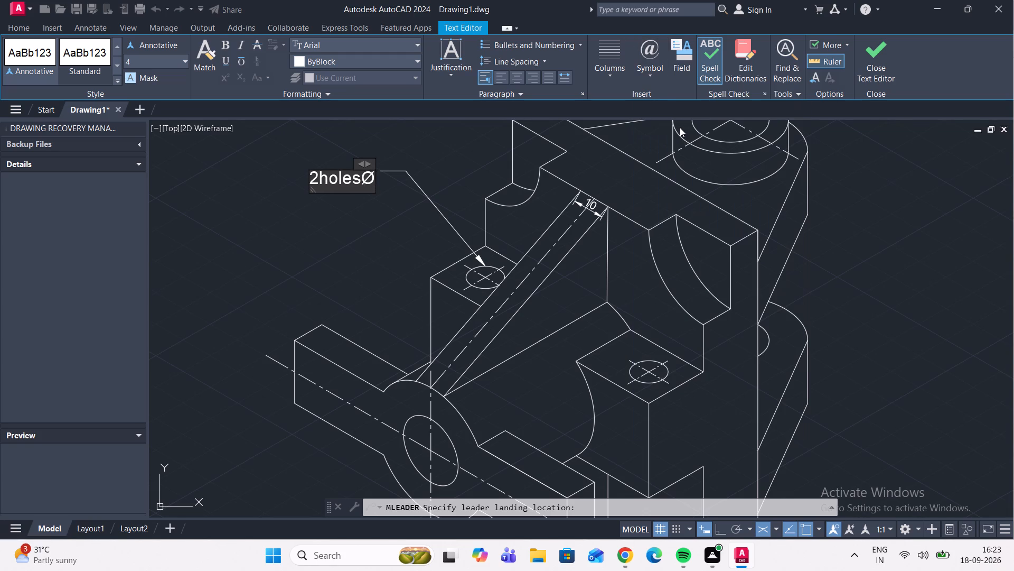
key("1")
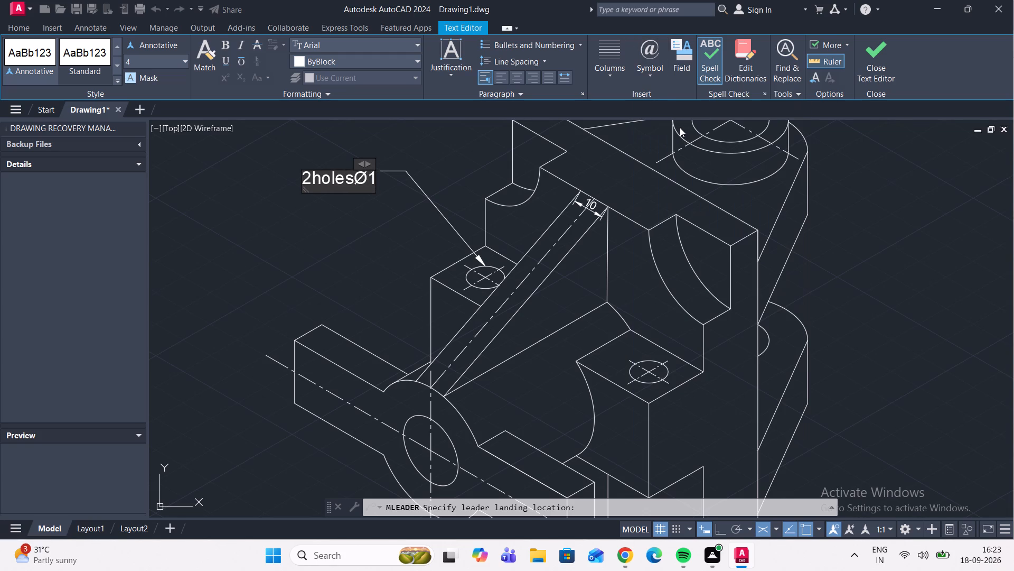
key("0")
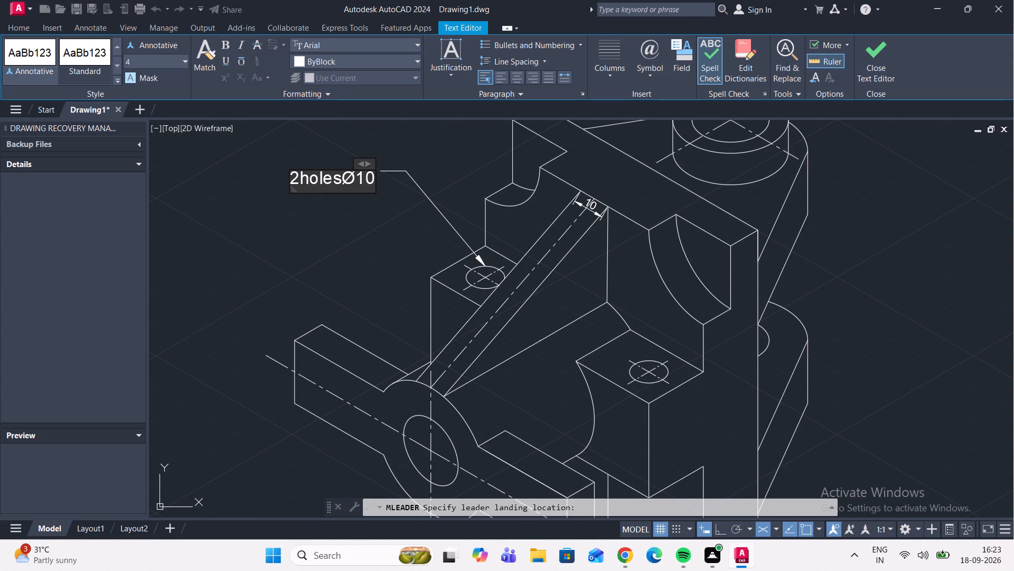
left_click(341, 179)
key("space")
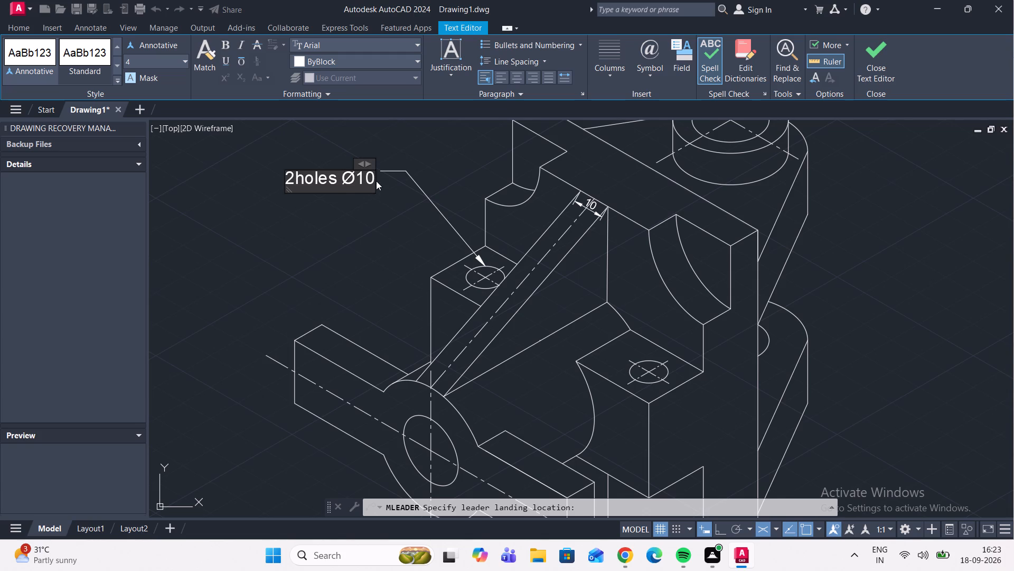
left_click(372, 178)
key("space")
key("Return")
type("de")
type("ep")
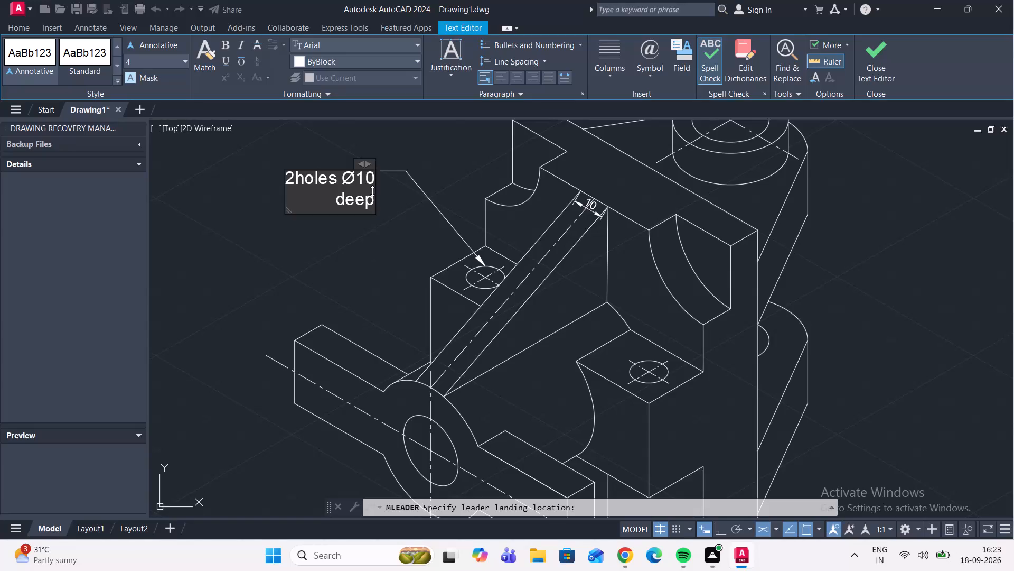
type("10")
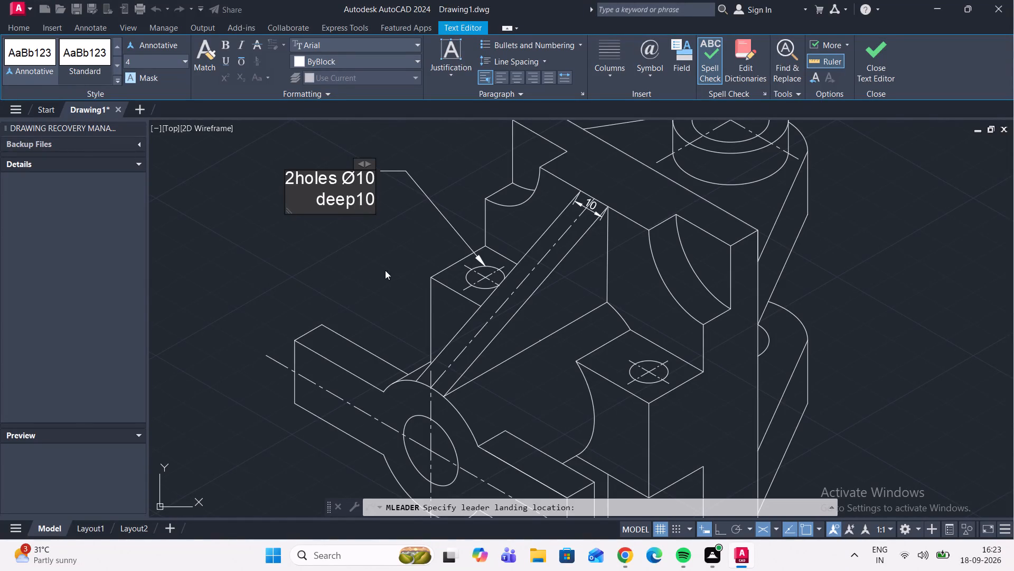
left_click(364, 256)
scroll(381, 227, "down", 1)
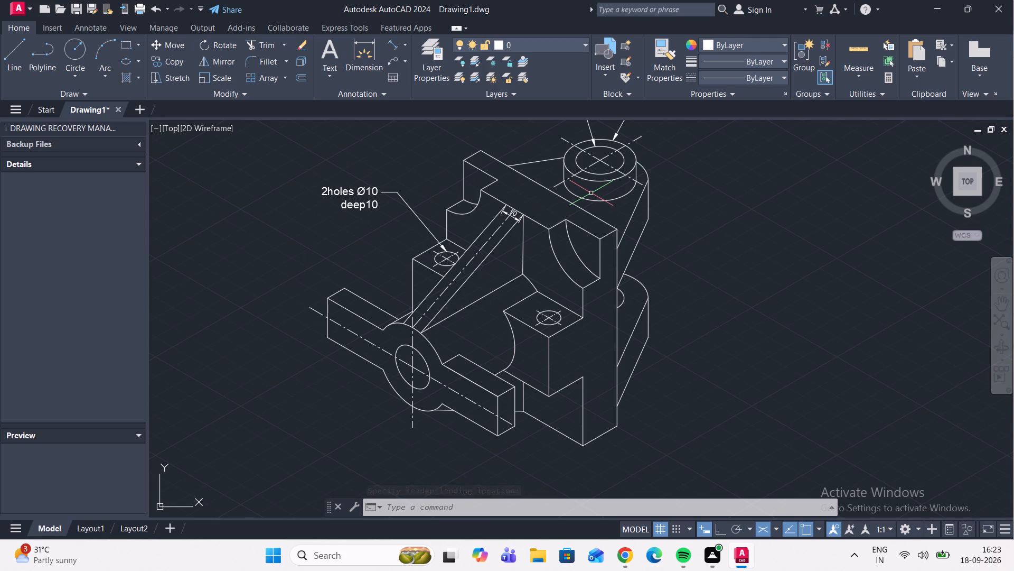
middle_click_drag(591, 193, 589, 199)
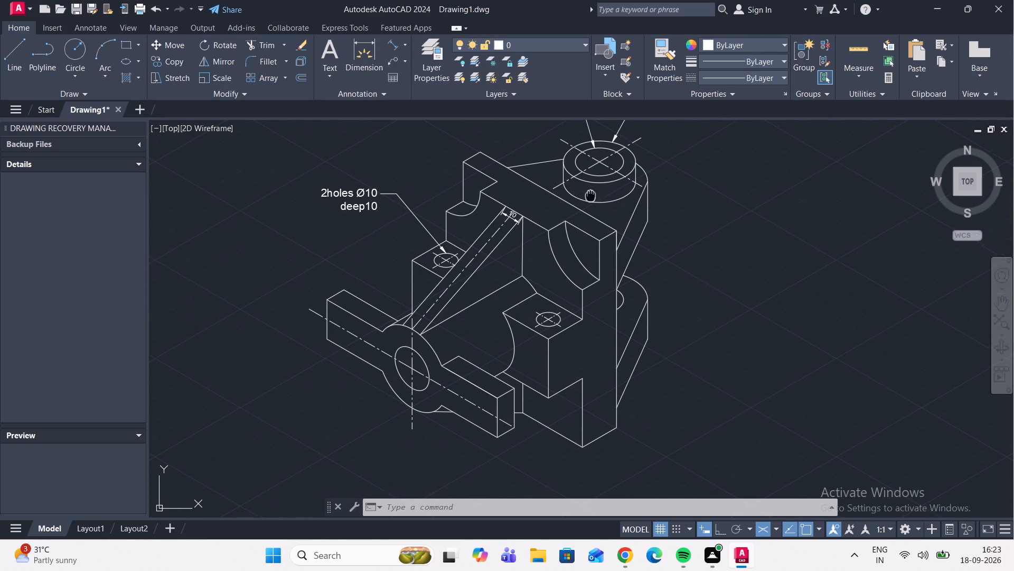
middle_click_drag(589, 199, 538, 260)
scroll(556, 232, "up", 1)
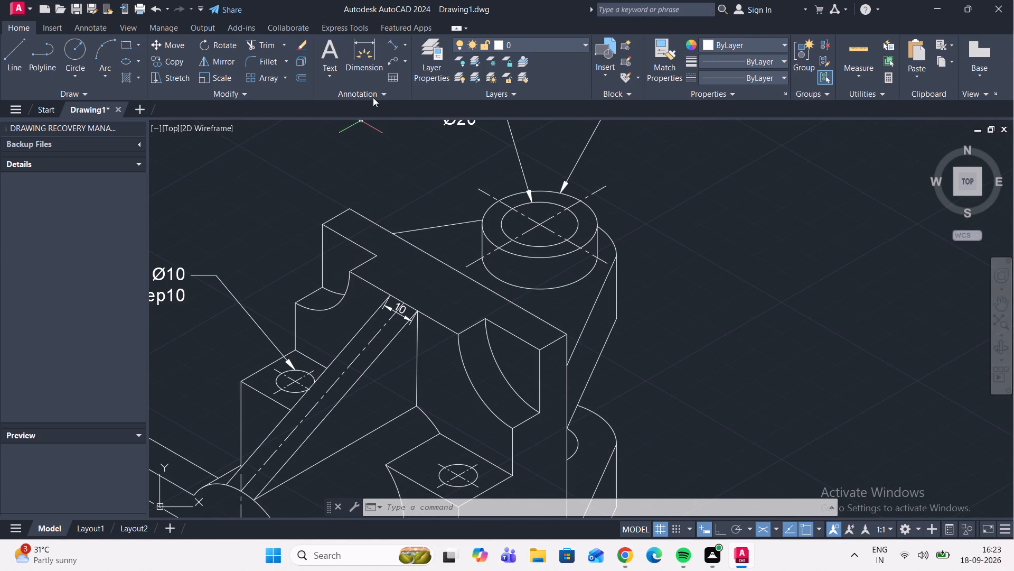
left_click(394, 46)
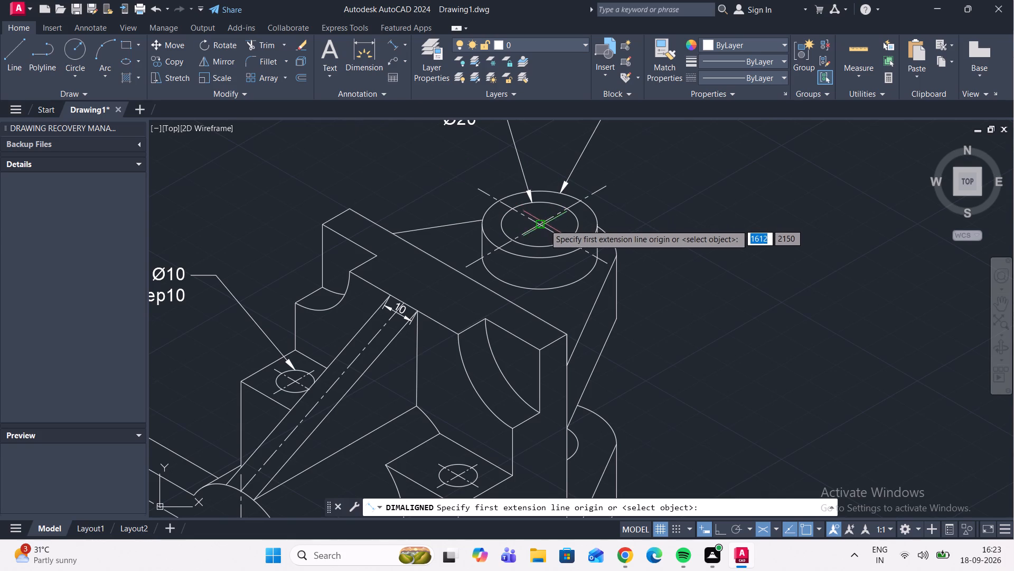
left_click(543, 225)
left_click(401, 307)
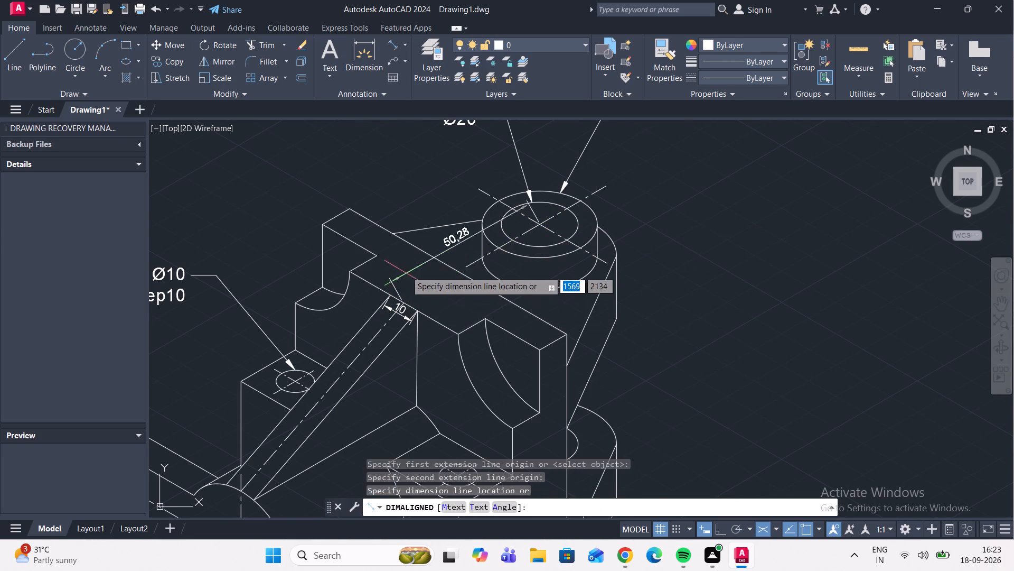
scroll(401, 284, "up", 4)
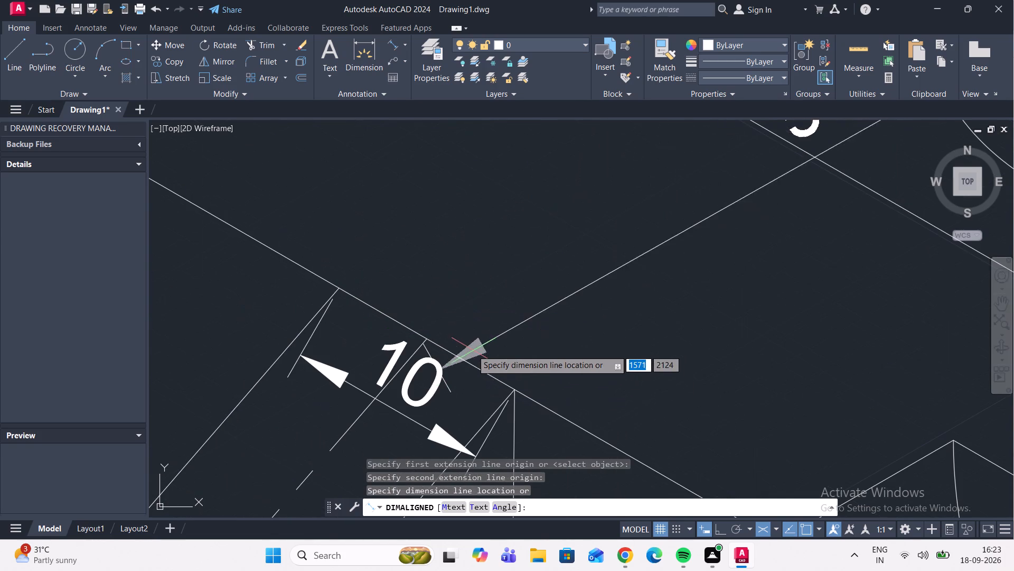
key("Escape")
With Ortho on, add an aligned dimension from the top boss's centre to the rib centreline's upper end, placed beyond the plate's upper-left corner.
scroll(463, 311, "down", 3)
middle_click_drag(497, 291, 412, 300)
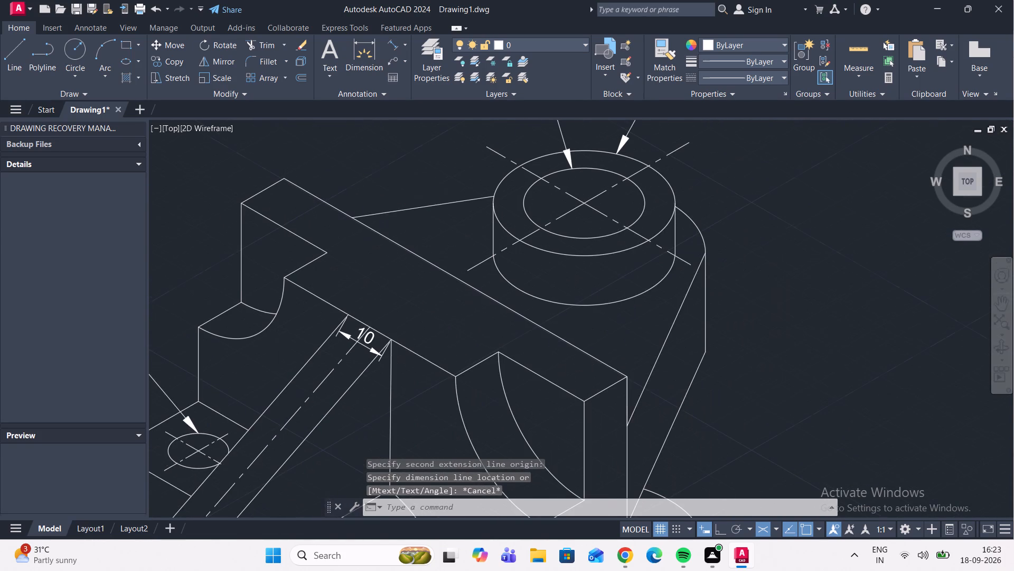
left_click(391, 45)
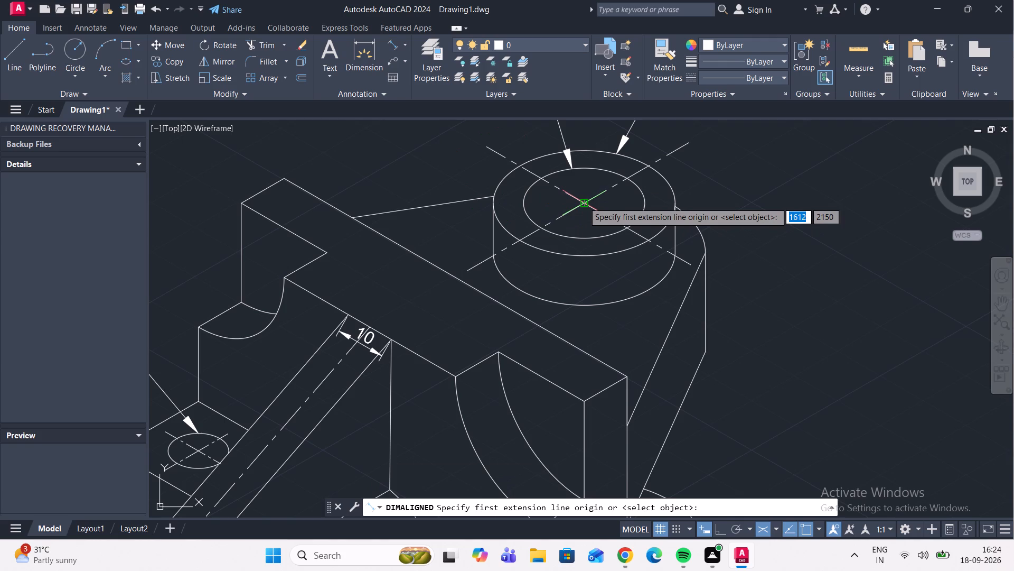
left_click(583, 202)
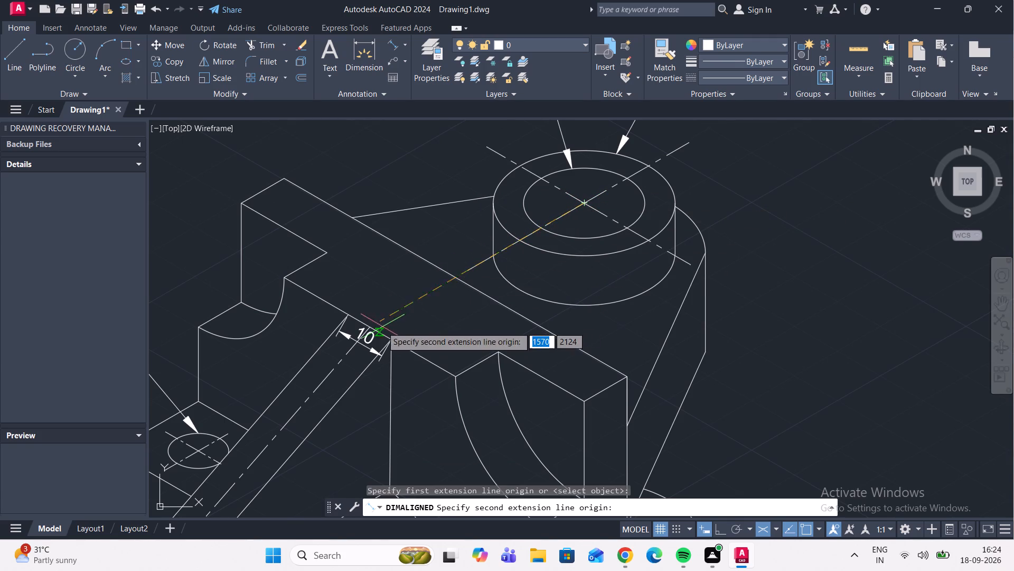
scroll(366, 327, "up", 4)
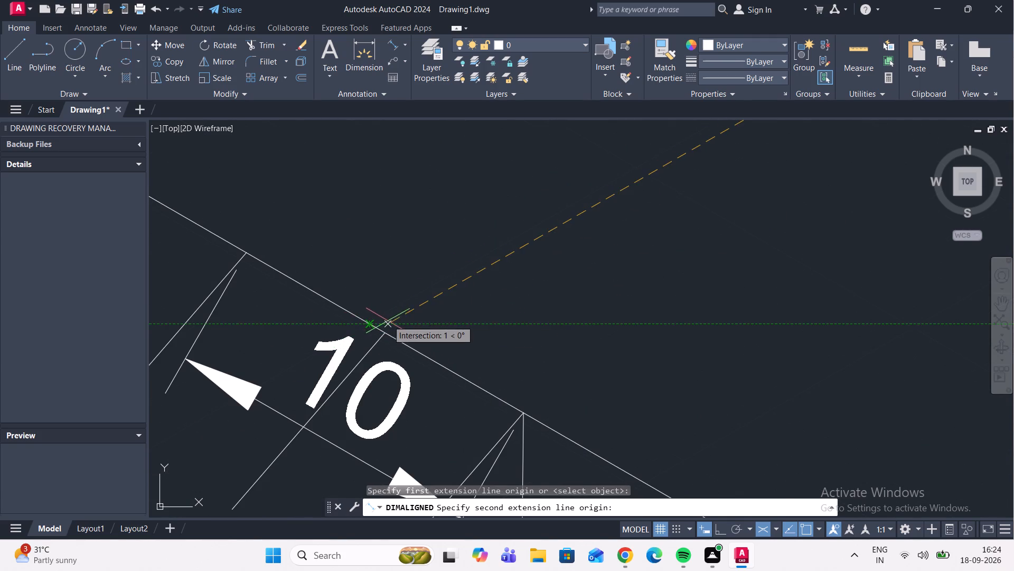
scroll(381, 302, "down", 4)
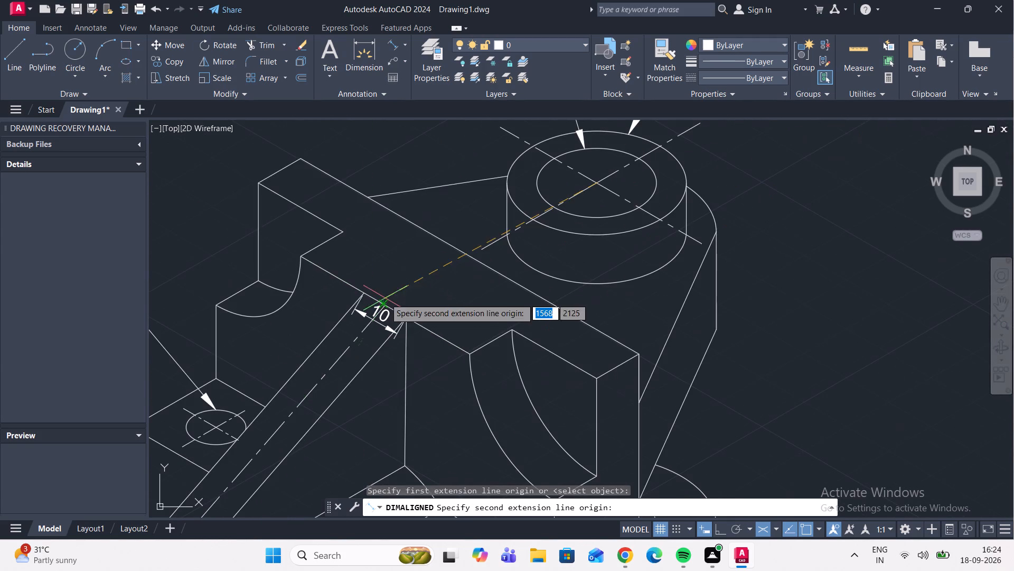
scroll(377, 307, "up", 4)
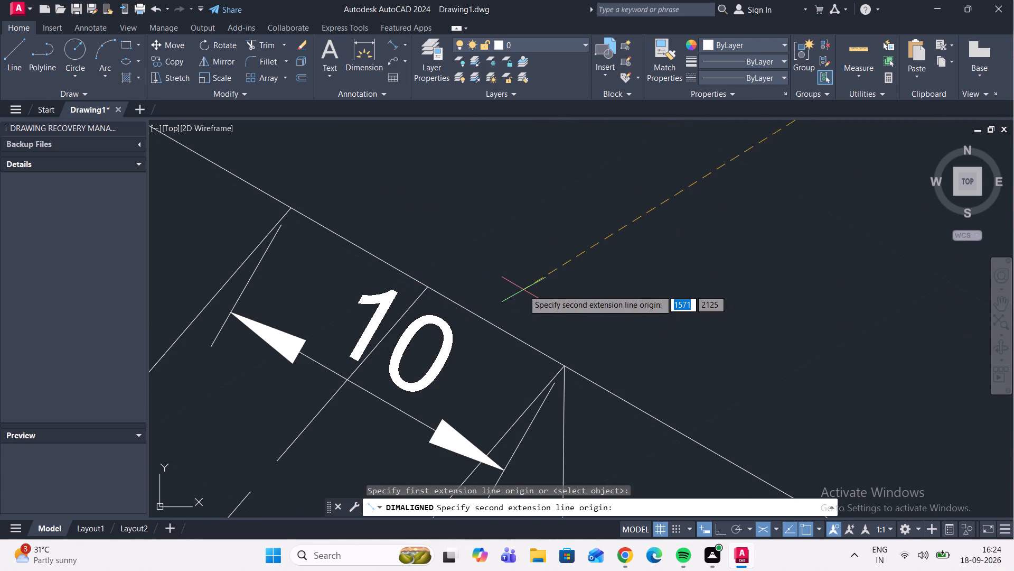
scroll(523, 290, "down", 3)
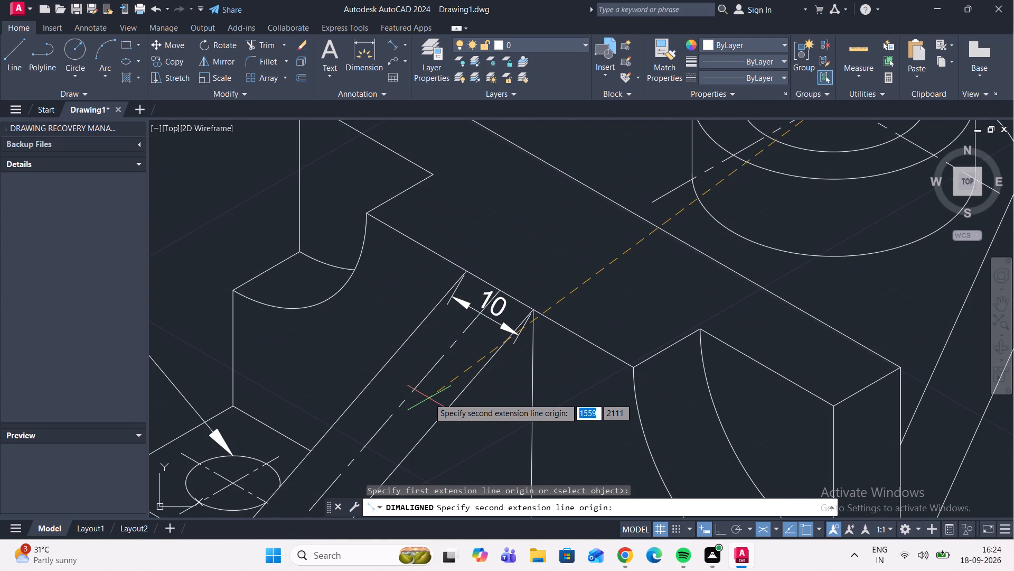
key("F8")
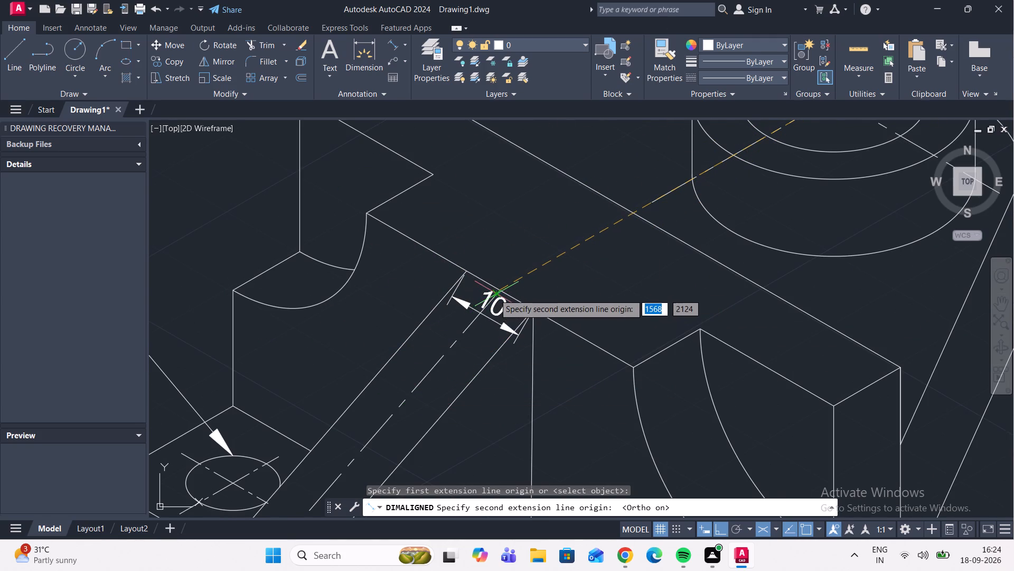
scroll(495, 290, "up", 4)
left_click(520, 289)
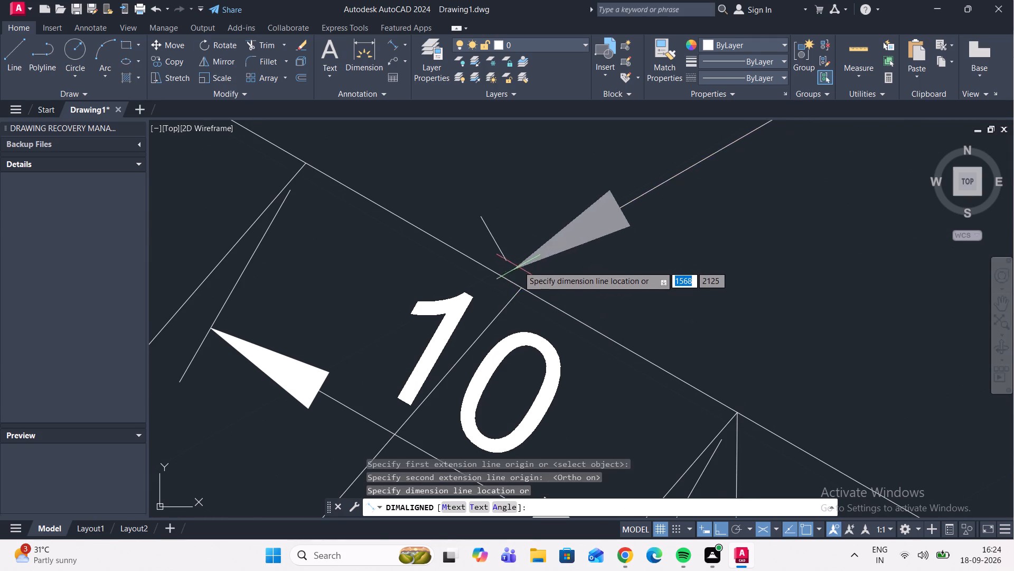
scroll(518, 266, "down", 5)
scroll(509, 216, "down", 4)
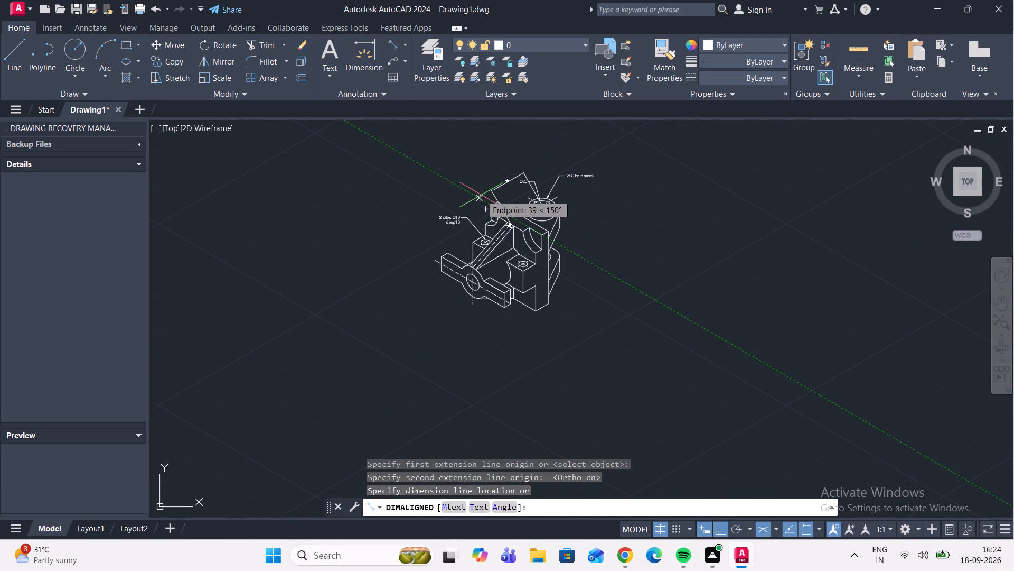
scroll(481, 195, "down", 2)
scroll(478, 211, "up", 3)
middle_click_drag(475, 184, 475, 185)
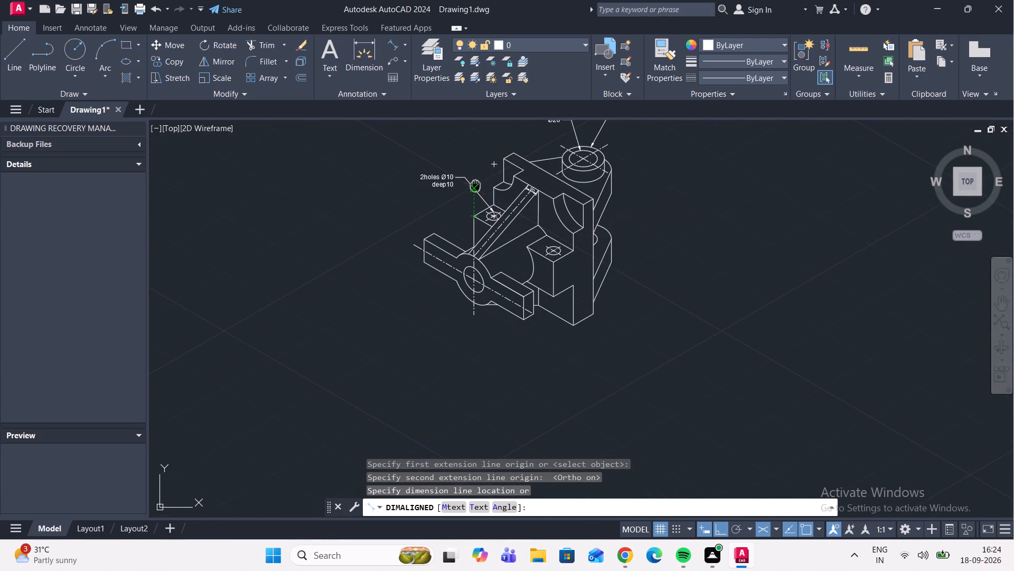
middle_click_drag(475, 185, 505, 271)
scroll(477, 241, "up", 1)
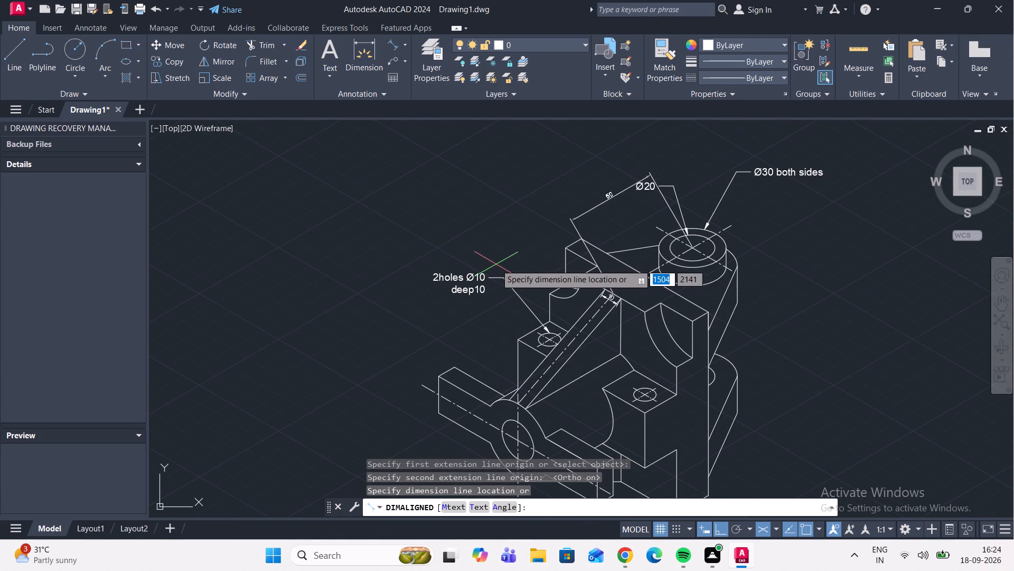
left_click(494, 258)
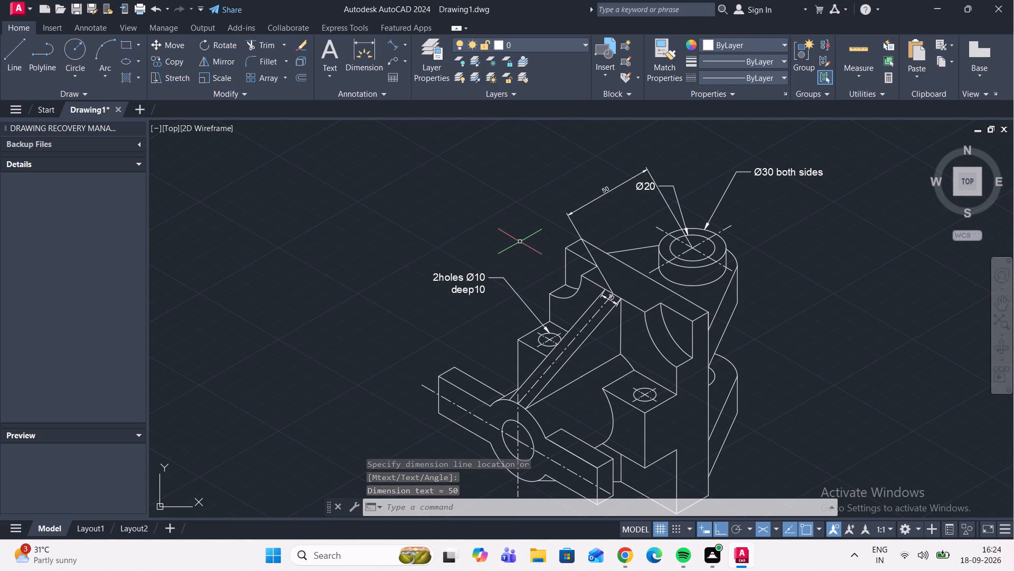
scroll(669, 301, "up", 2)
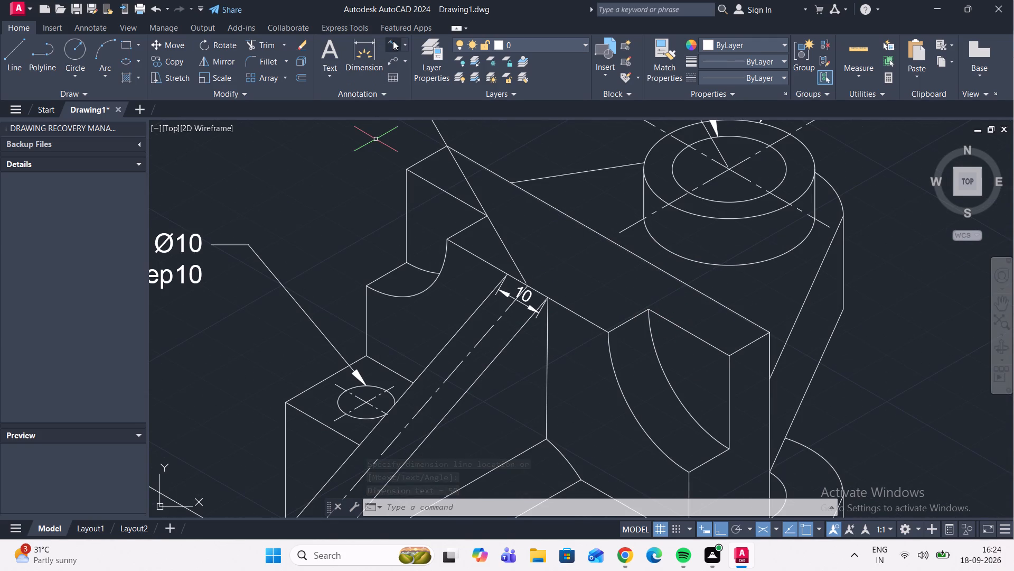
Add an aligned dimension along the plate's long upper rear edge, with the dimension line just inside the top face.
left_click(395, 41)
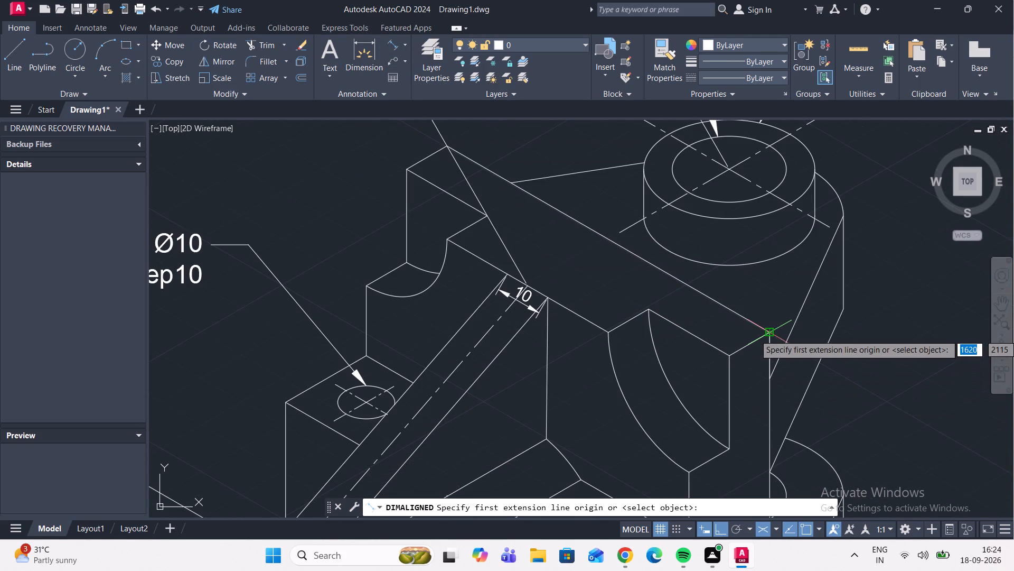
left_click(771, 334)
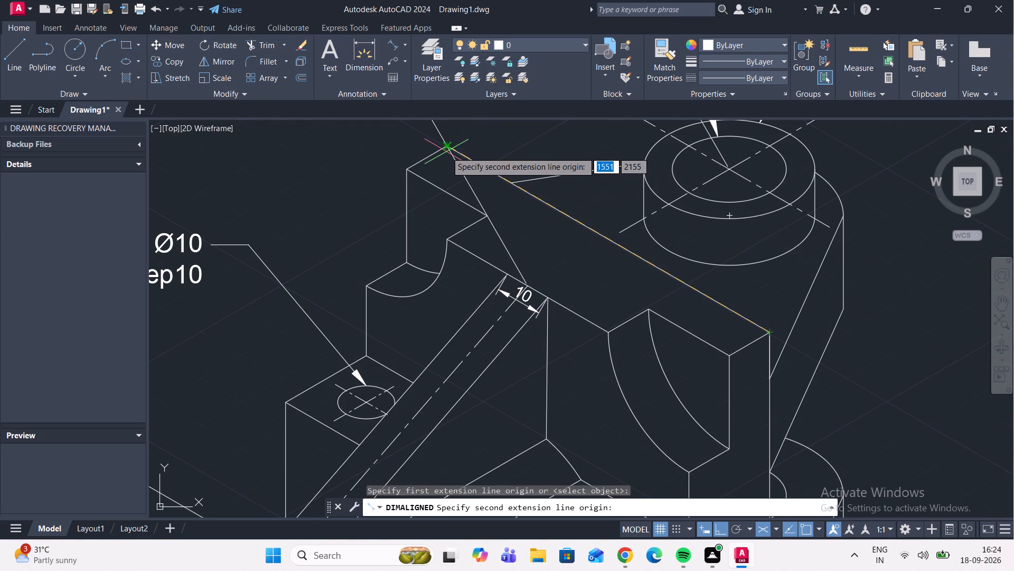
scroll(446, 150, "up", 3)
left_click(447, 134)
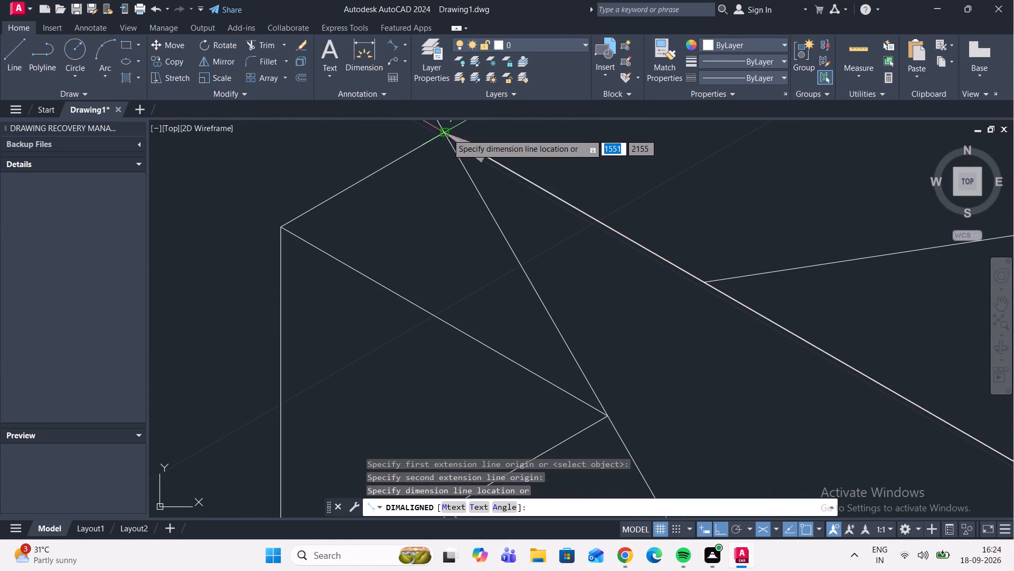
left_click(416, 170)
scroll(457, 160, "down", 4)
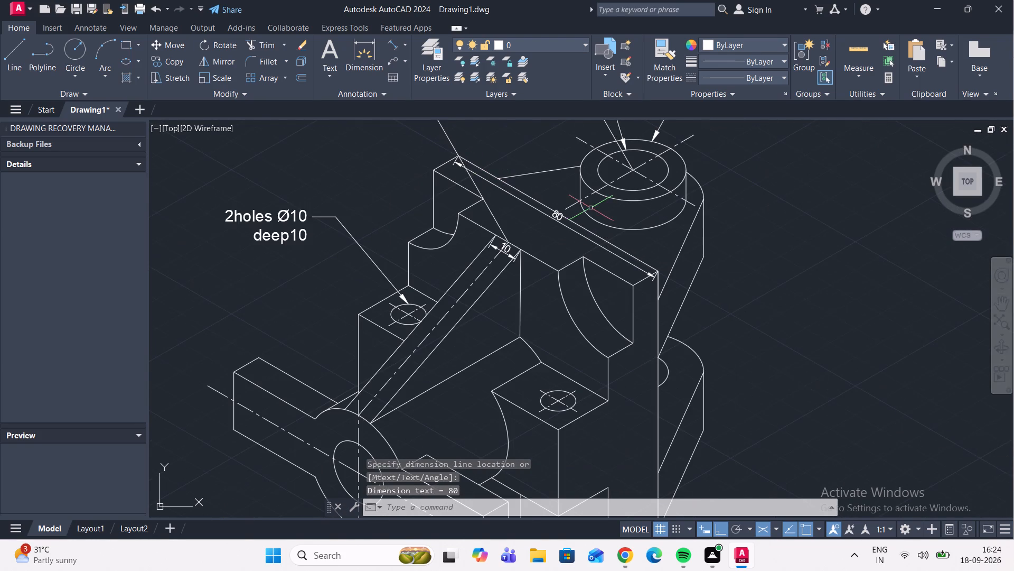
Shift the long upper edge's dimension line slightly farther from that edge, onto the plate's front face.
scroll(576, 218, "up", 1)
left_click(579, 243)
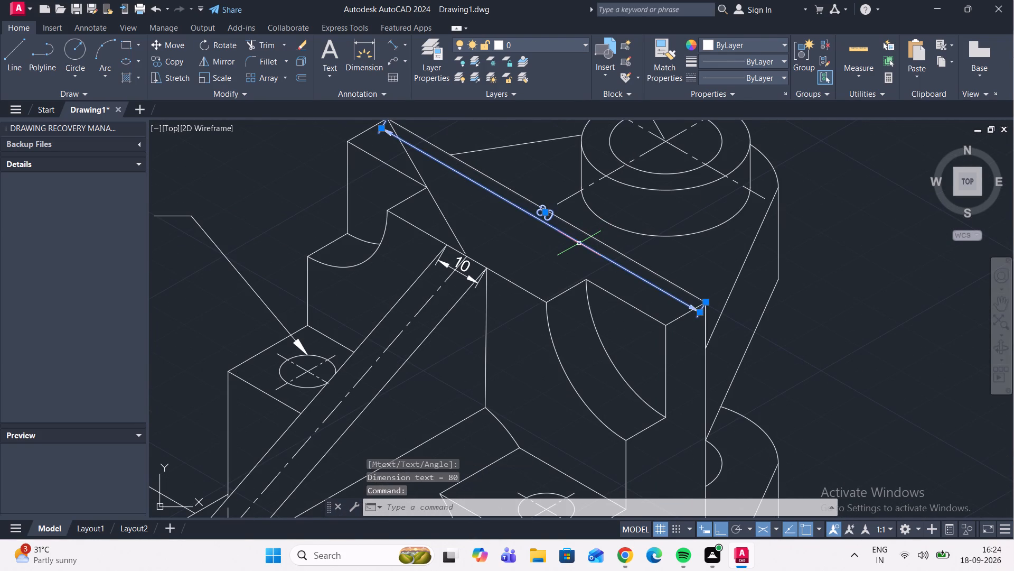
left_click(545, 211)
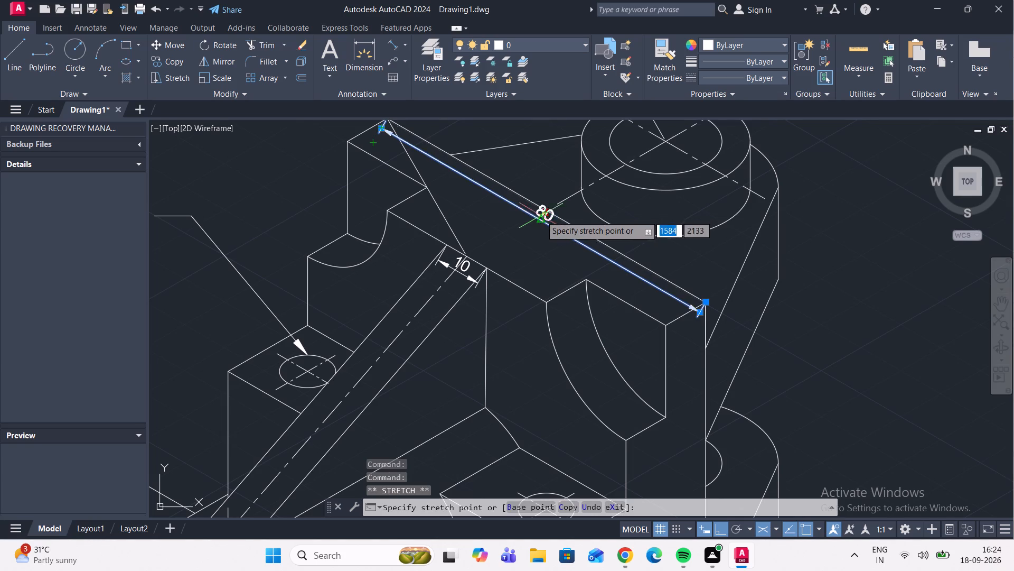
left_click(531, 226)
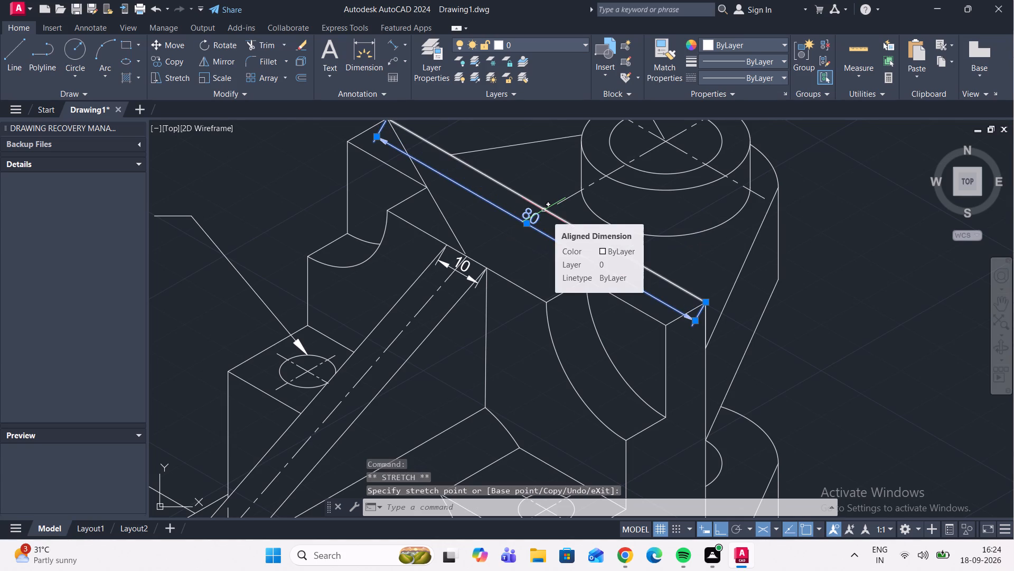
key("Escape")
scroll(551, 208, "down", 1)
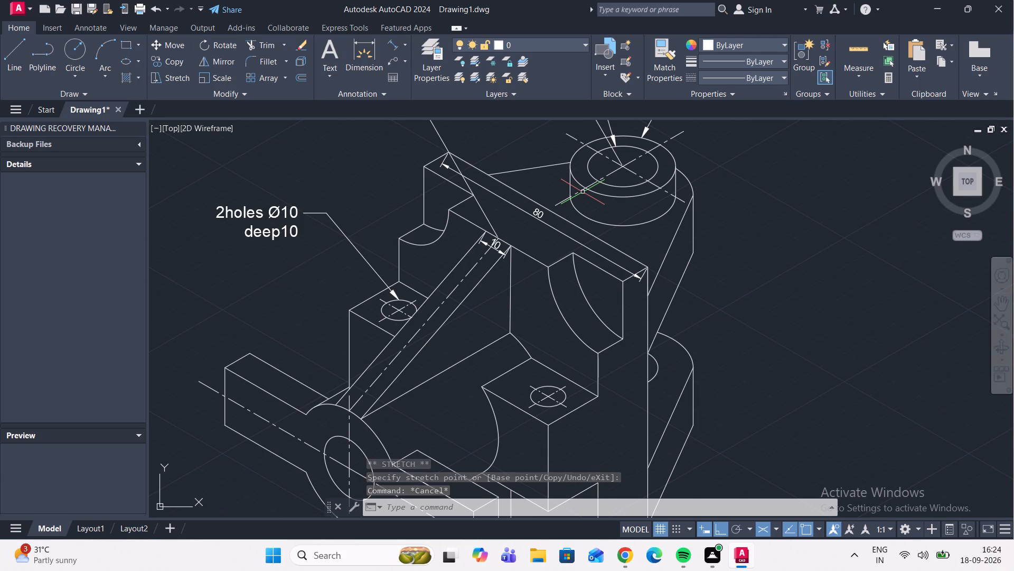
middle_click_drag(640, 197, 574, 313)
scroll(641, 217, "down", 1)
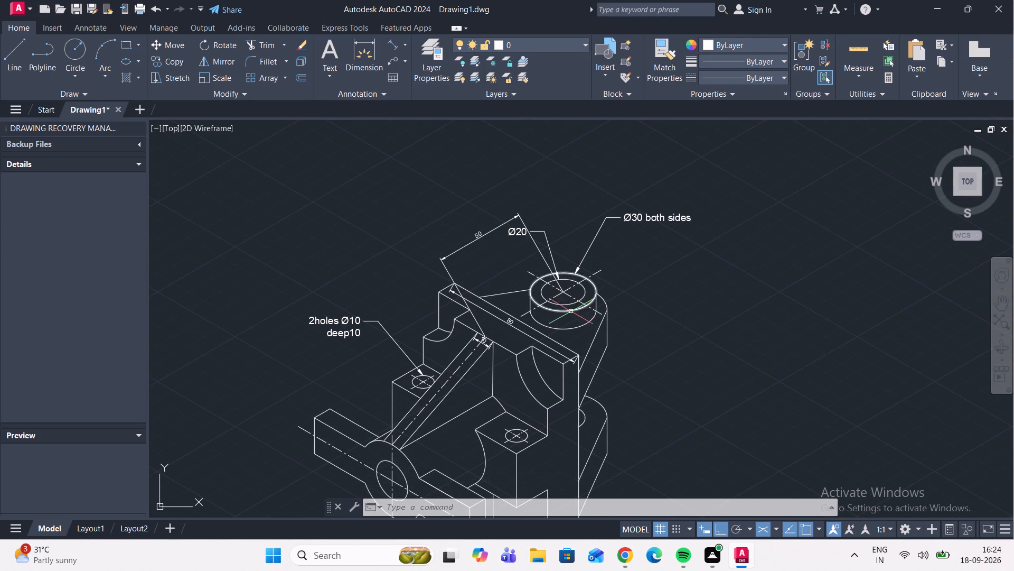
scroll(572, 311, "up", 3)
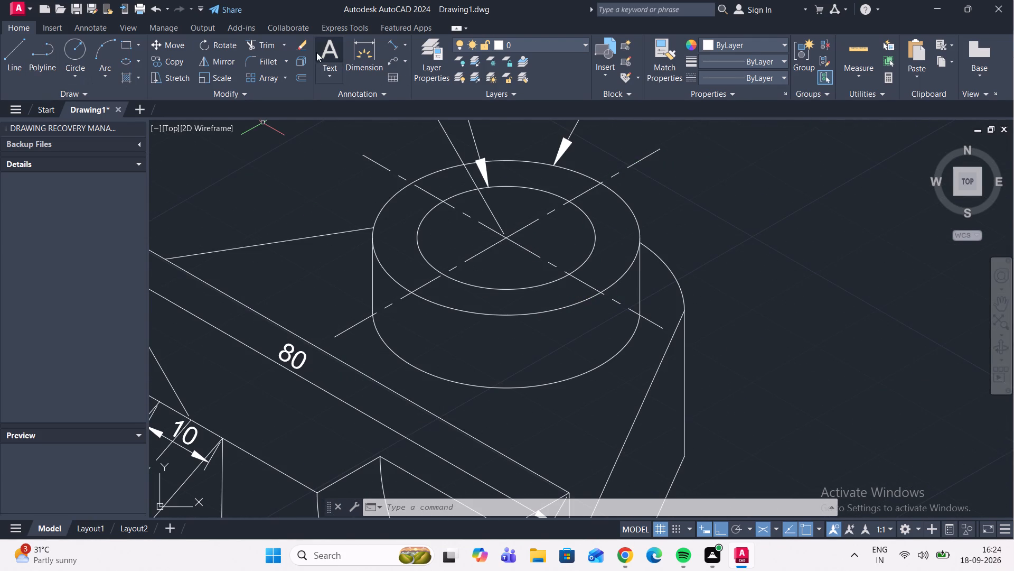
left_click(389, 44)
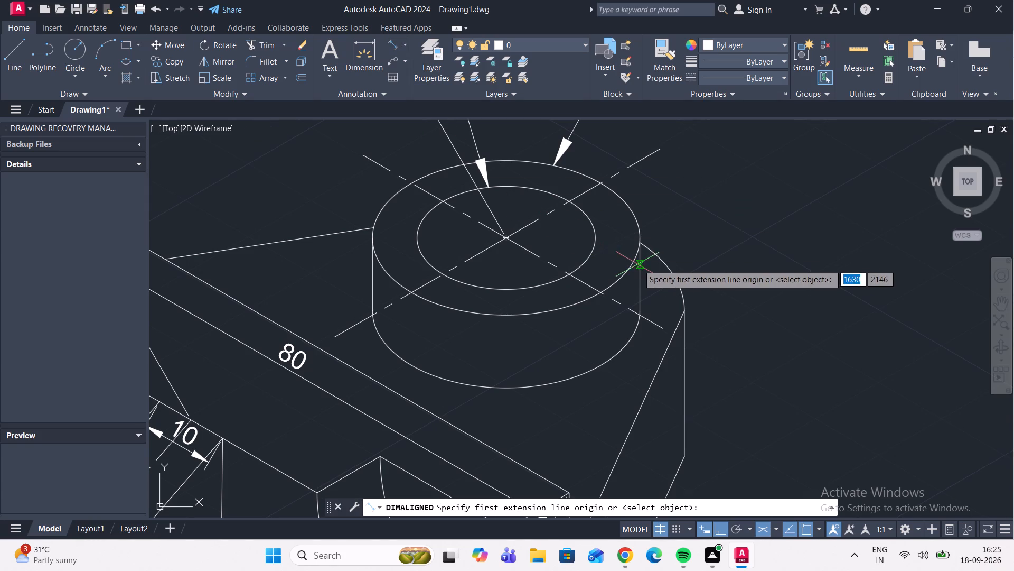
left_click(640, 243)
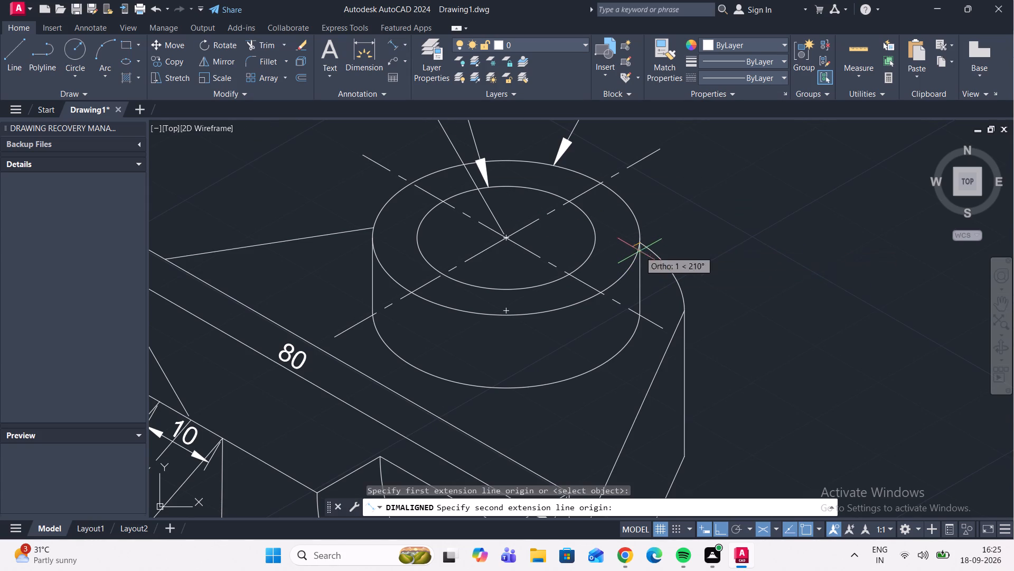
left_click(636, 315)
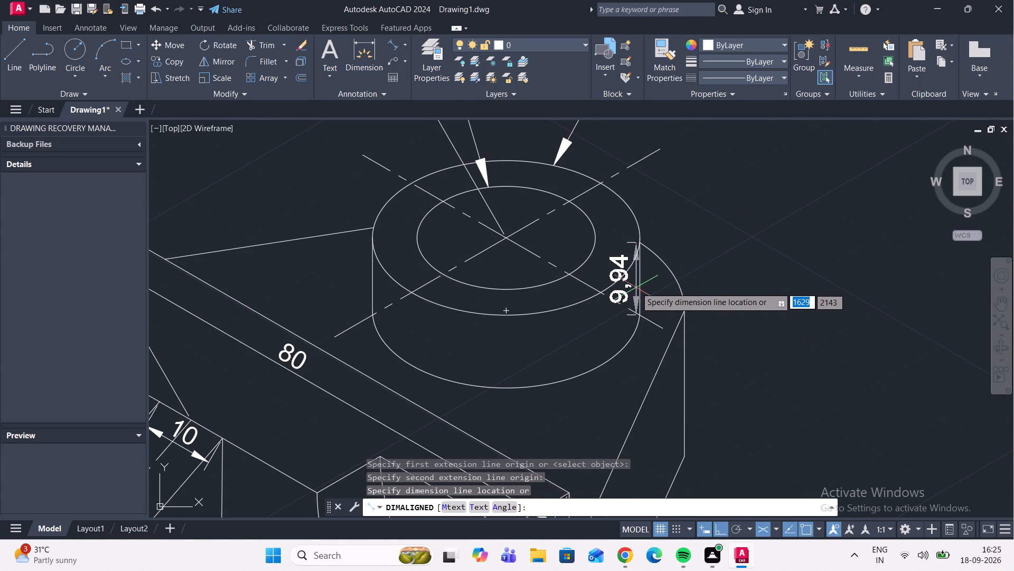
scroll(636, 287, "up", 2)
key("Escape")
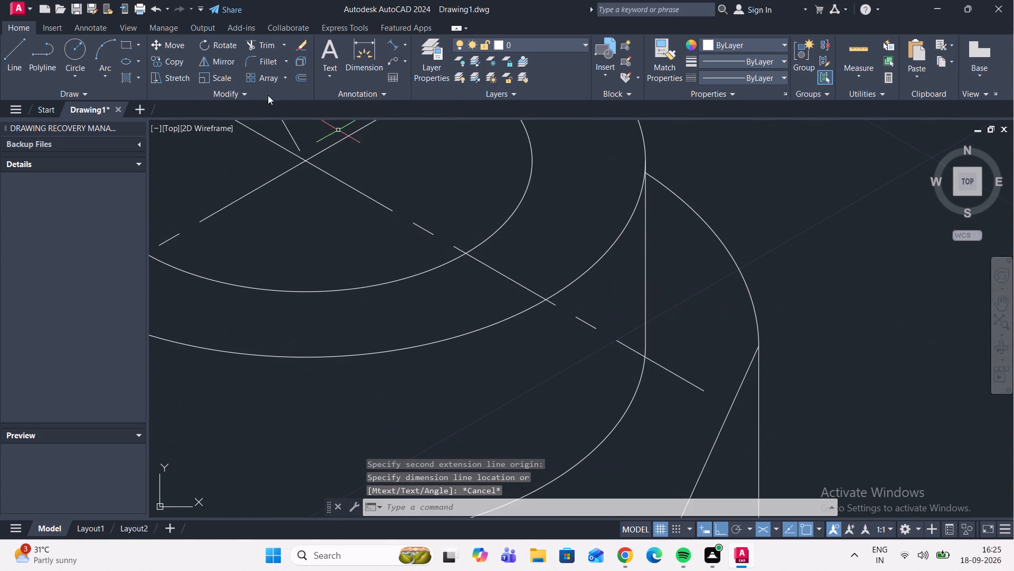
On the right isoplane, draw a vertical helper line from where the centreline crosses the boss's outer top circle to beyond its lower arc.
left_click(18, 54)
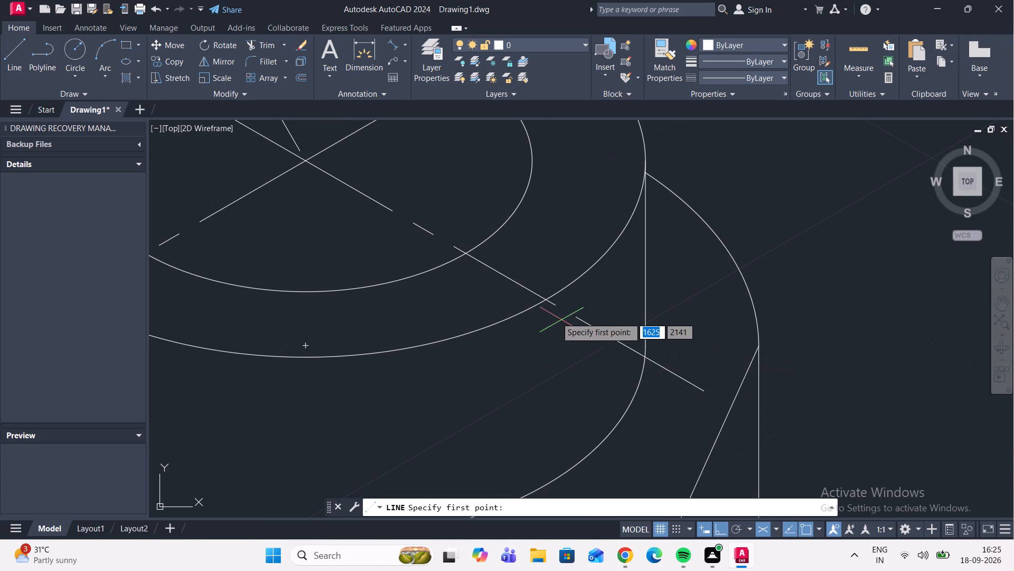
left_click(547, 299)
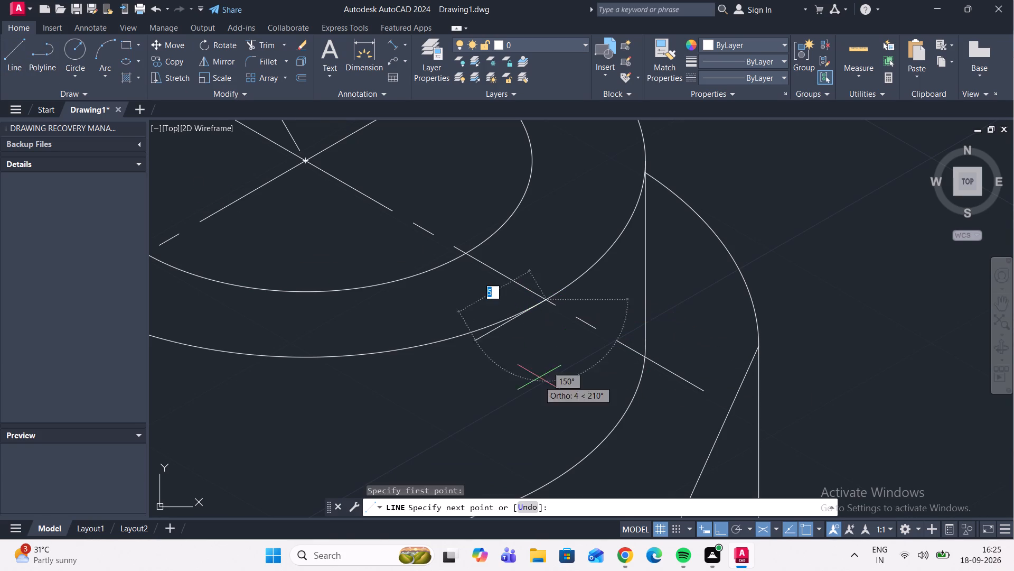
scroll(550, 384, "down", 3)
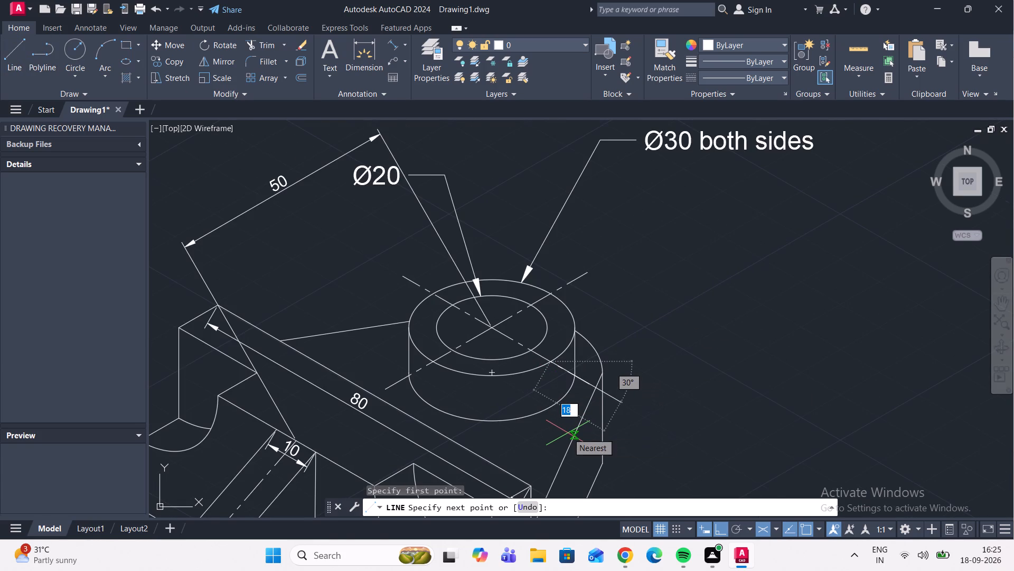
key("F5")
scroll(548, 415, "up", 3)
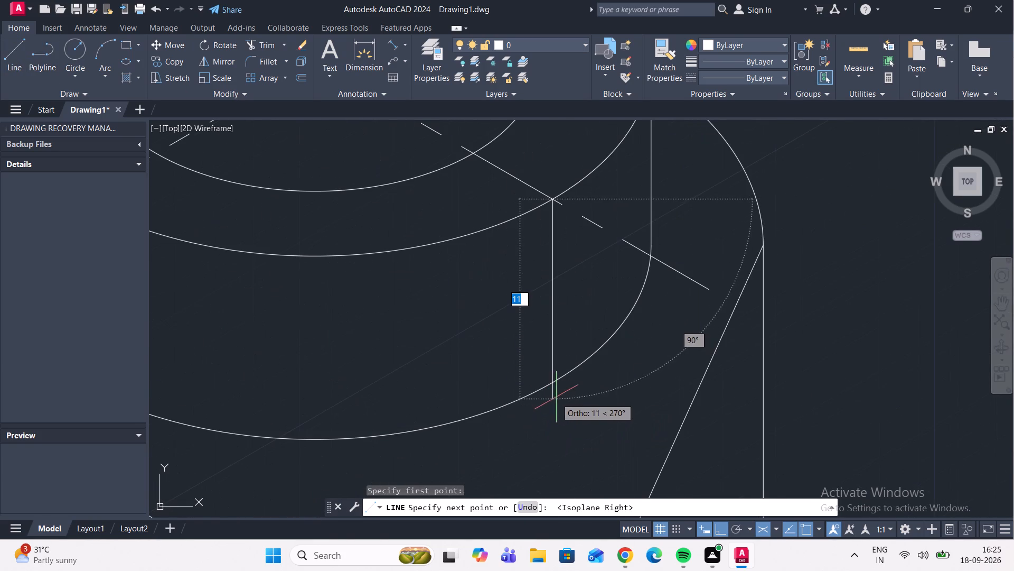
left_click(562, 426)
key("Escape")
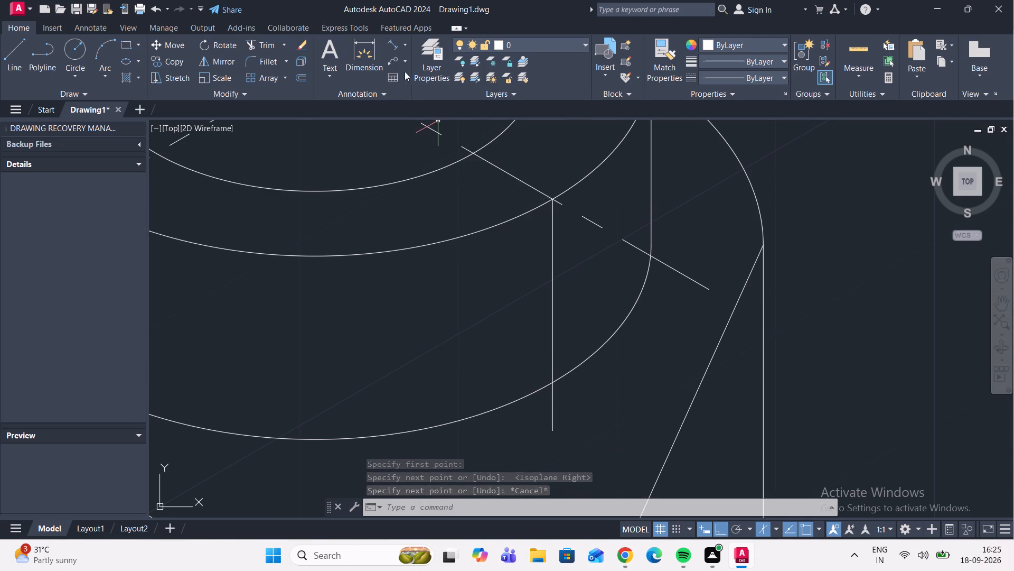
Add an aligned dimension for the top boss's height along the helper line, placed just left of it.
left_click(392, 46)
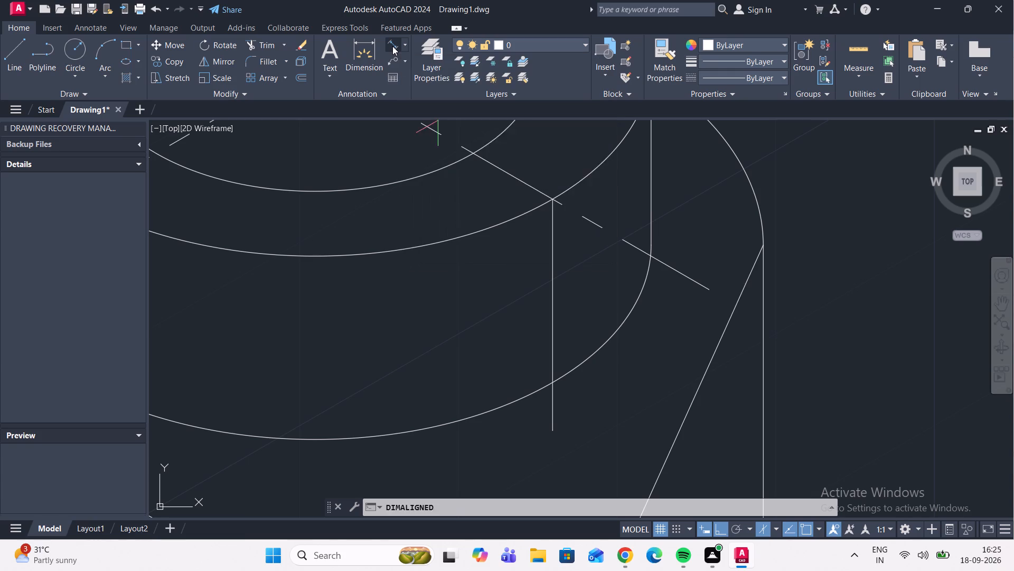
left_click(552, 200)
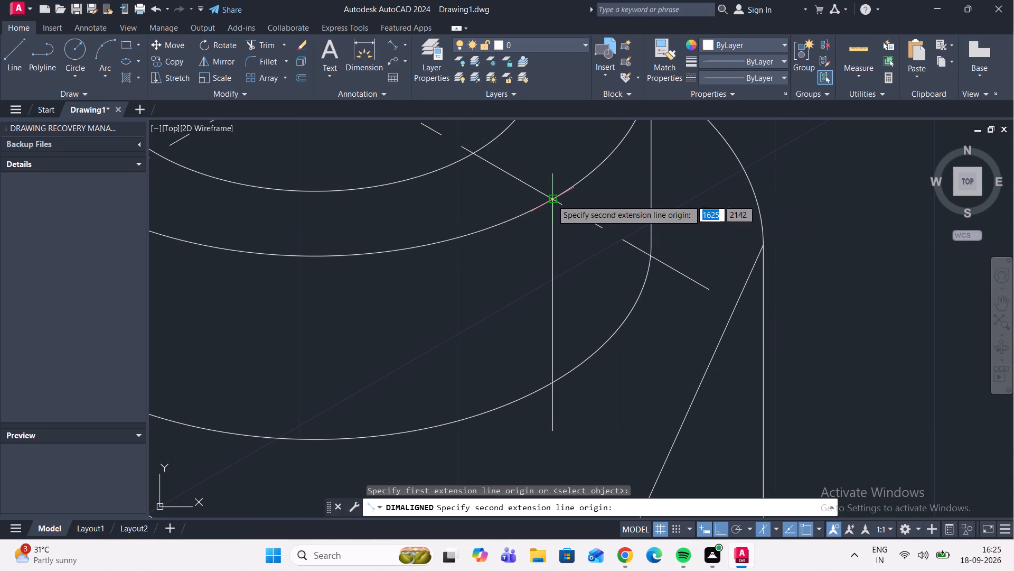
left_click(553, 381)
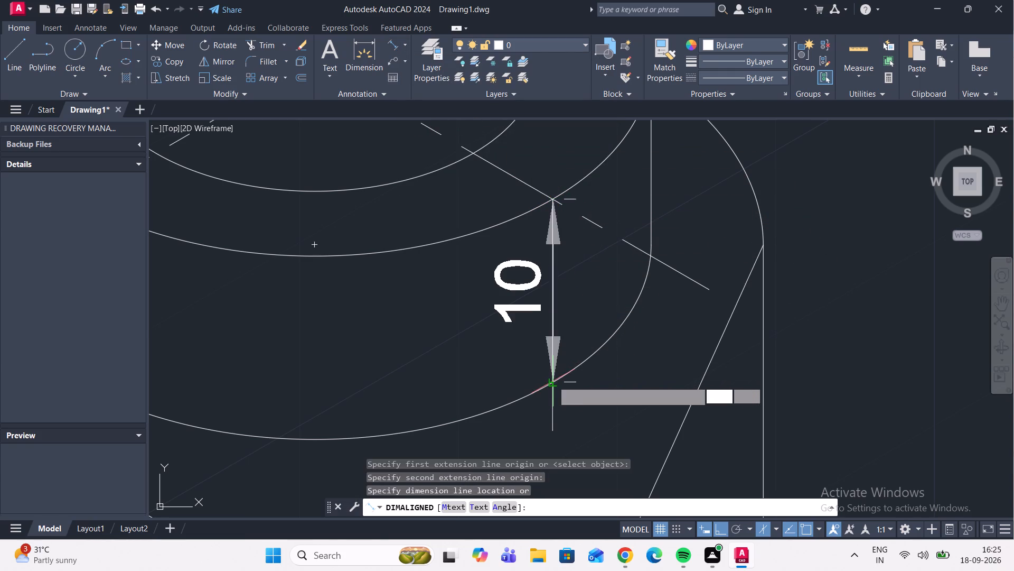
left_click(517, 376)
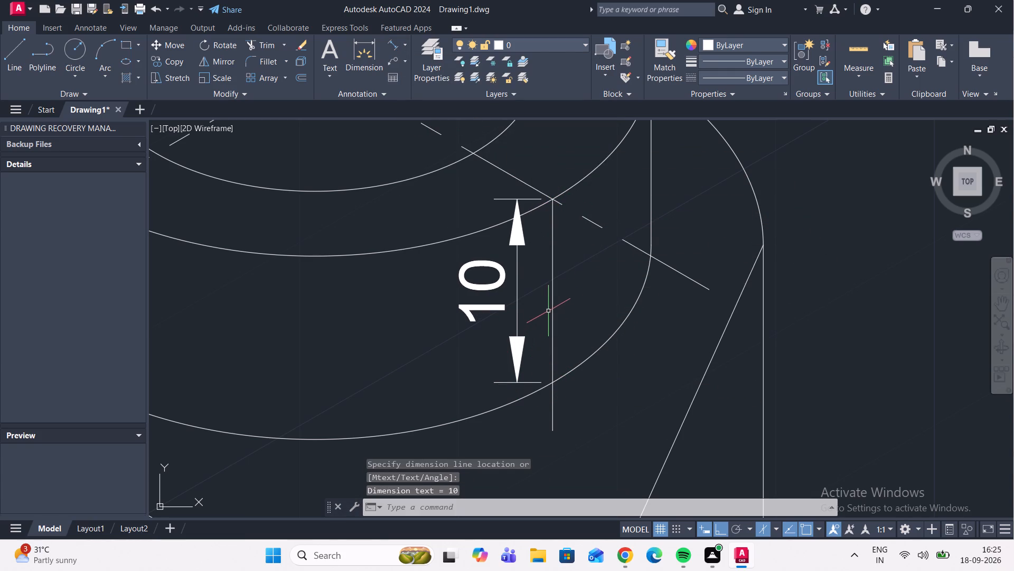
Erase the vertical helper line on the top boss.
left_click(552, 306)
key("Delete")
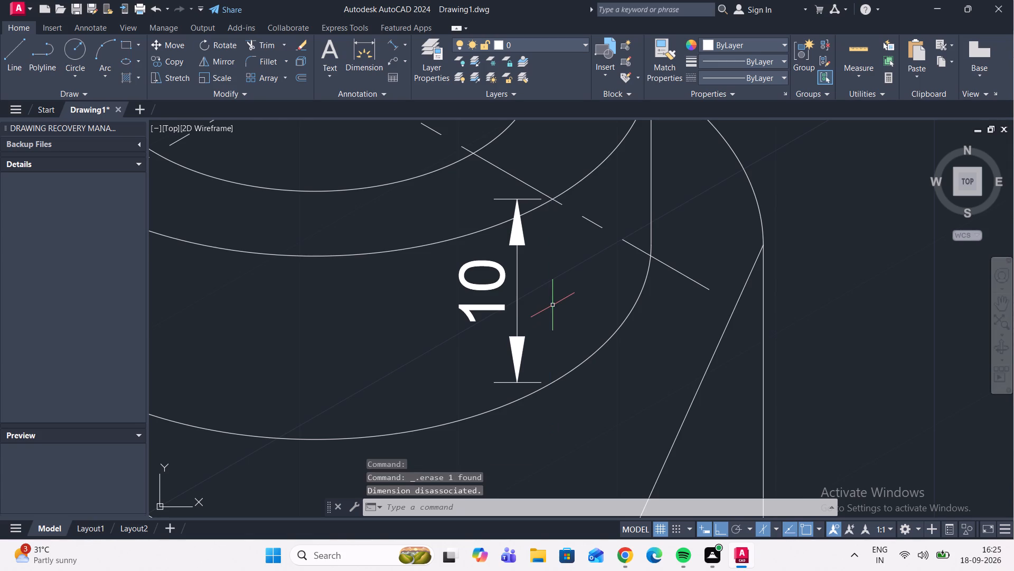
Add a vertical aligned dimension from the plate's upper-right corner down to where the arm's slanted edge meets it, placed just outside.
scroll(563, 303, "down", 3)
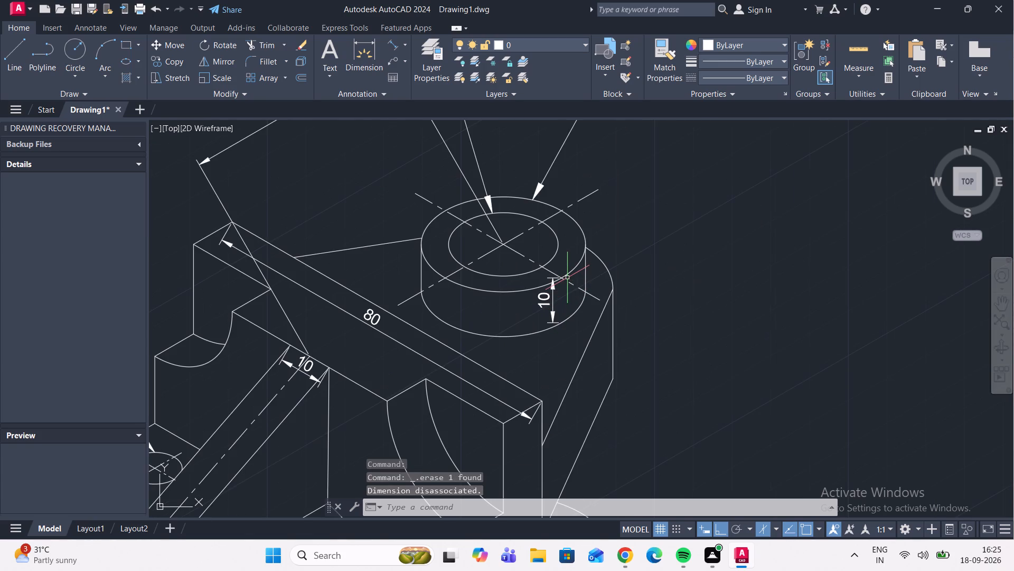
scroll(569, 278, "down", 1)
middle_click_drag(569, 325, 586, 269)
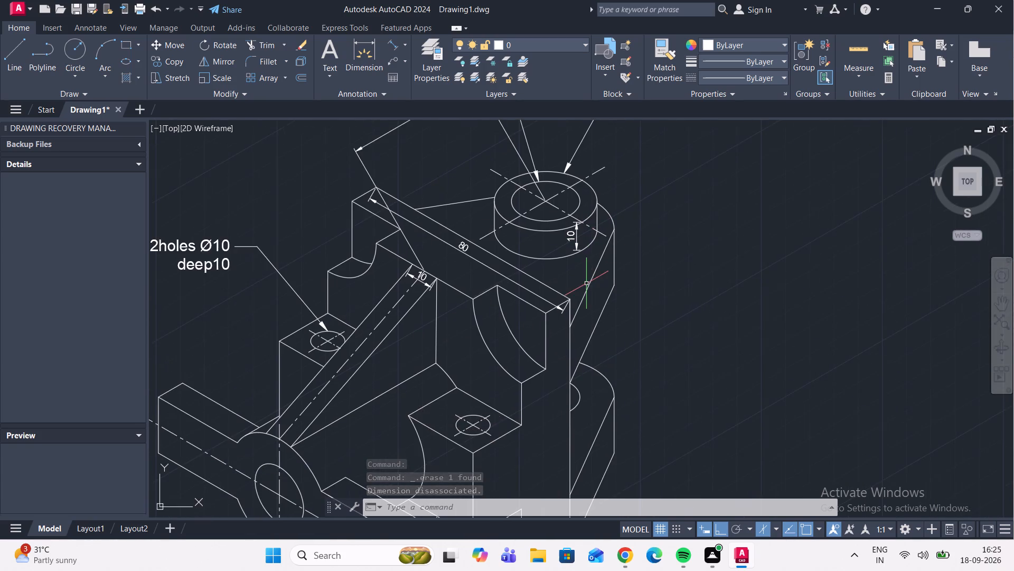
scroll(586, 285, "up", 3)
middle_click_drag(586, 285, 592, 186)
scroll(592, 206, "down", 1)
scroll(578, 217, "up", 1)
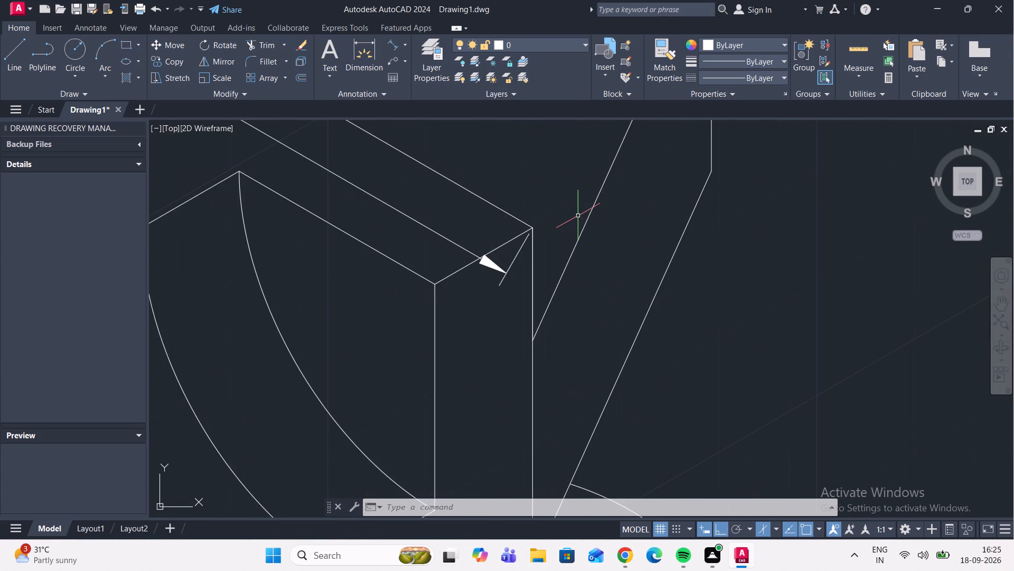
left_click(398, 43)
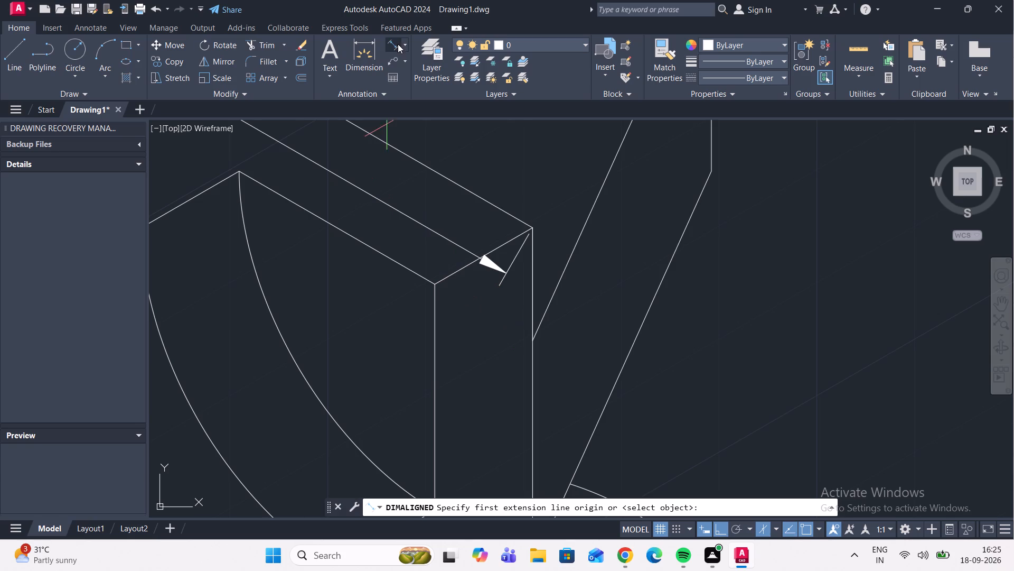
left_click(533, 233)
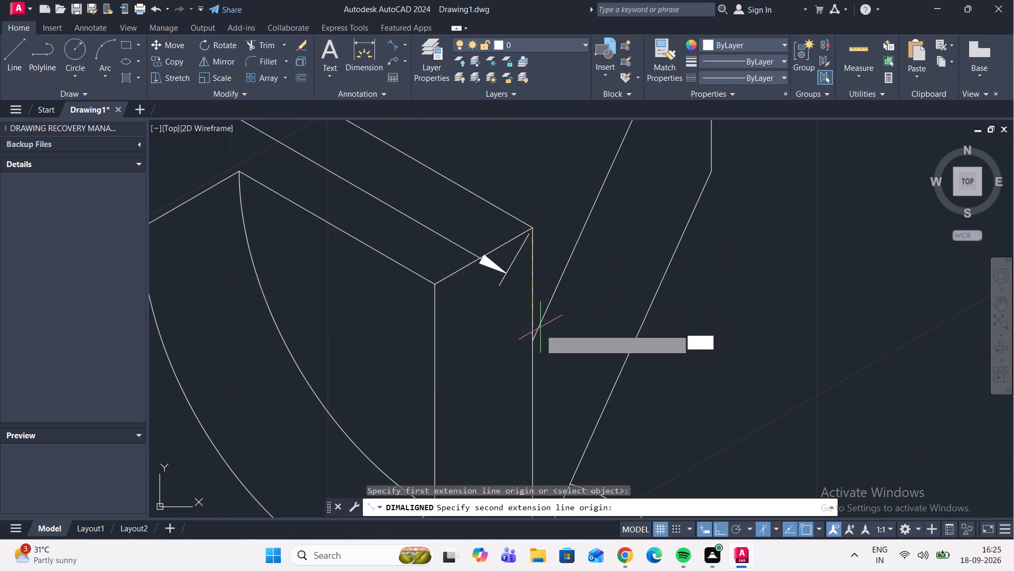
left_click(531, 344)
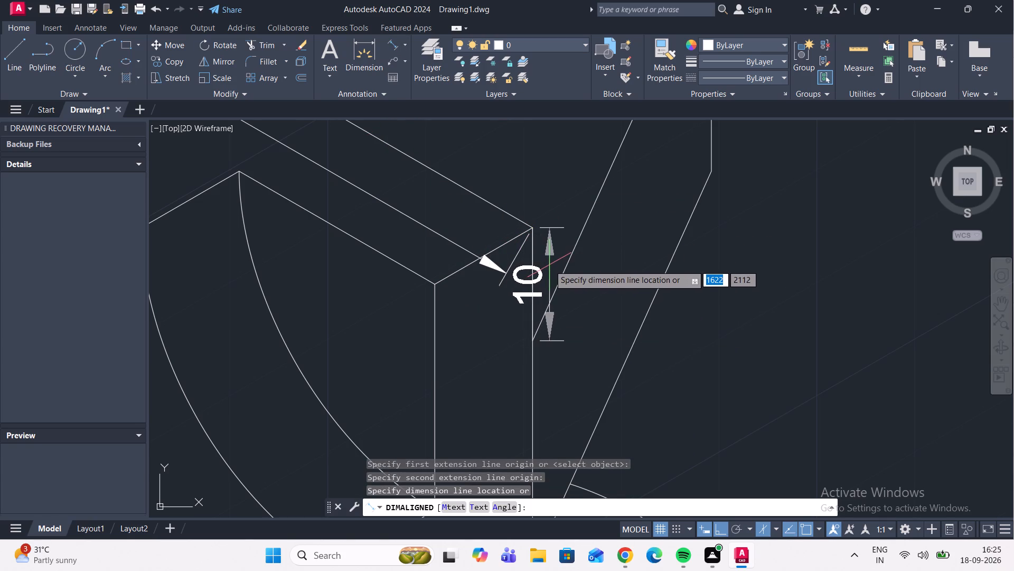
left_click(551, 265)
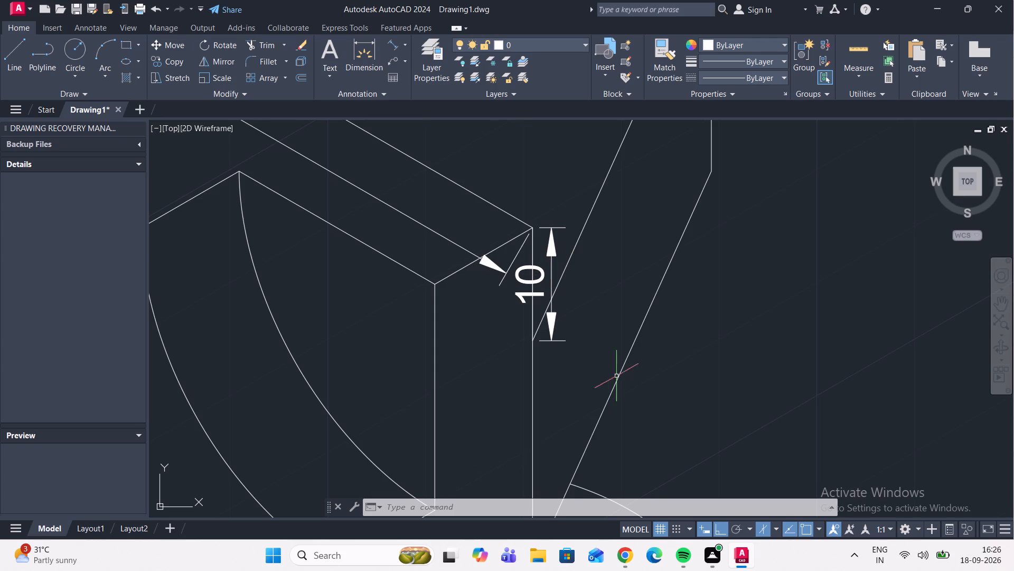
Add an aligned dimension for the upper arm's outer vertical edge below the top boss, placed just outside it.
scroll(632, 359, "down", 3)
middle_click_drag(662, 325, 625, 356)
scroll(587, 395, "up", 2)
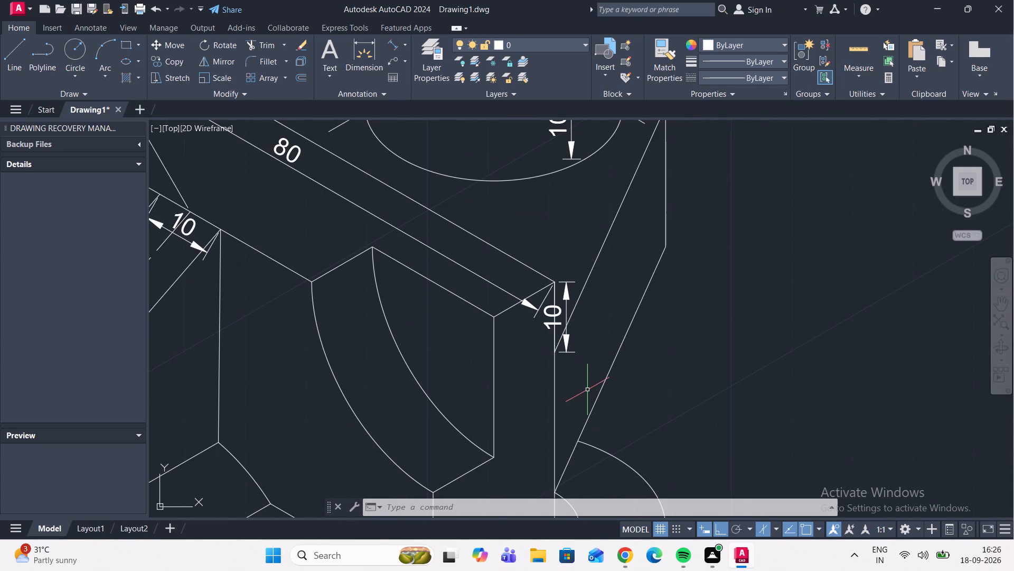
scroll(661, 360, "down", 1)
middle_click_drag(705, 316, 667, 348)
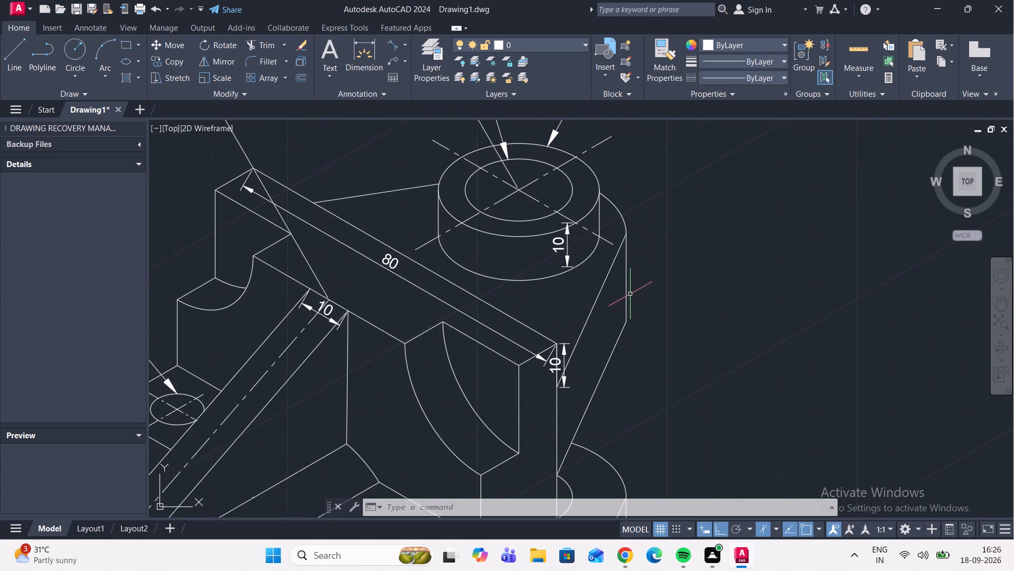
scroll(622, 298, "up", 2)
middle_click_drag(624, 304, 624, 319)
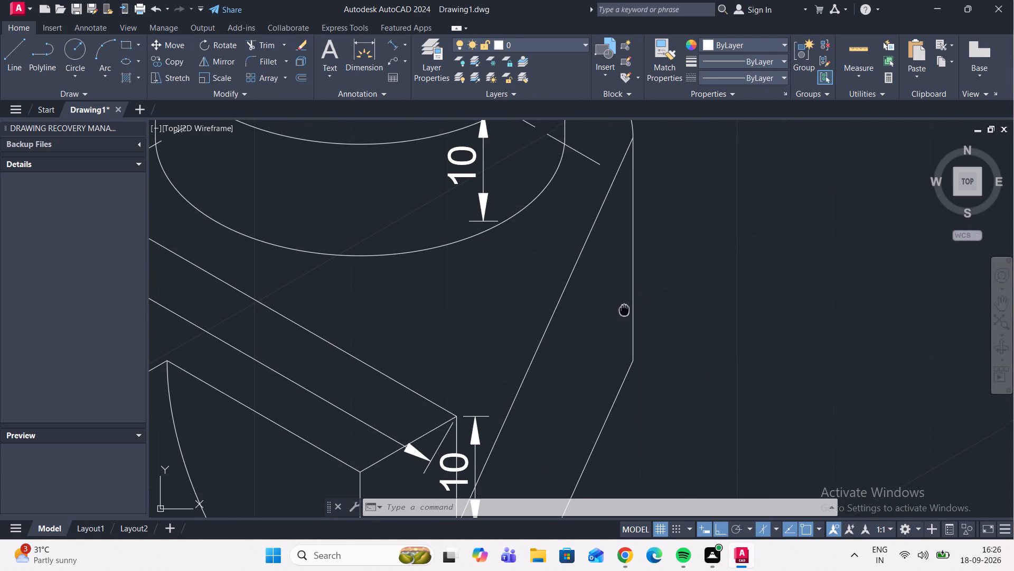
middle_click_drag(624, 319, 605, 351)
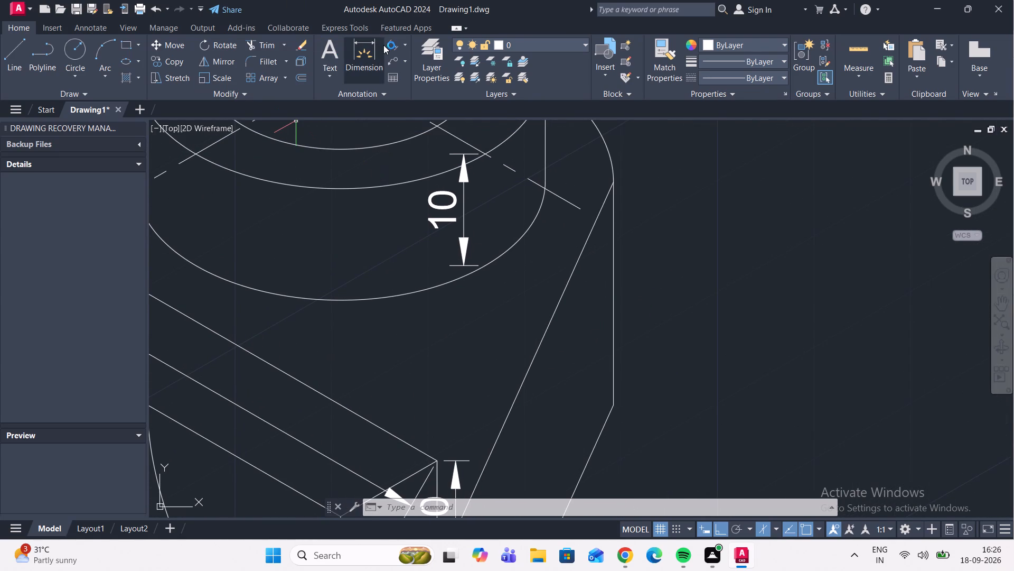
left_click(396, 44)
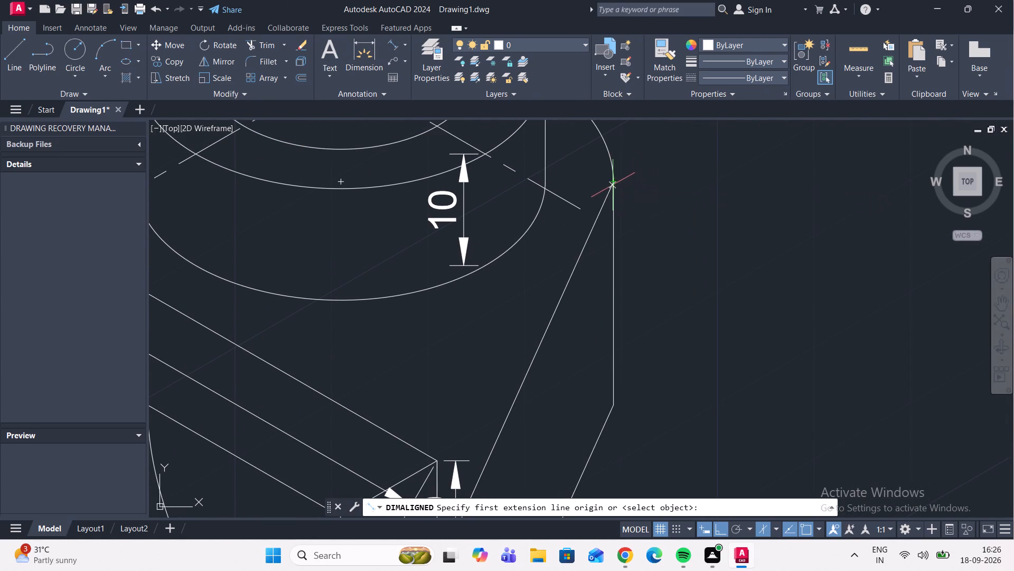
scroll(612, 193, "up", 3)
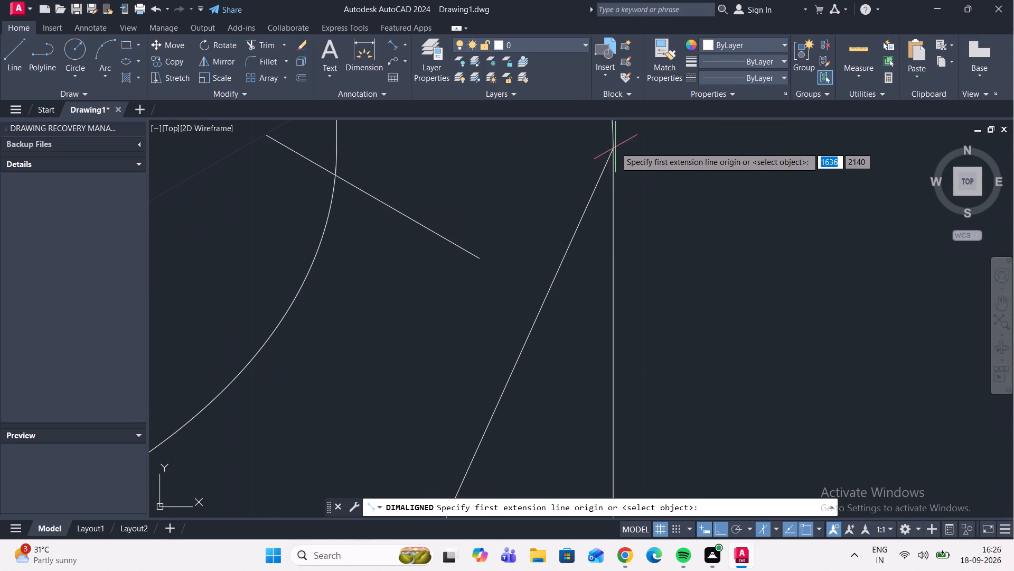
left_click(613, 149)
scroll(613, 187, "down", 4)
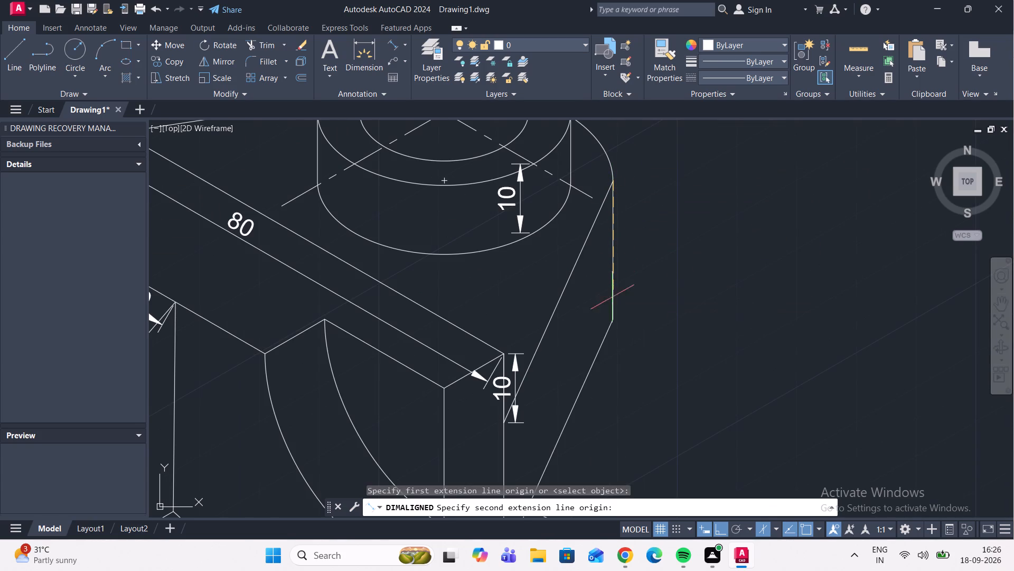
left_click(613, 318)
left_click(630, 269)
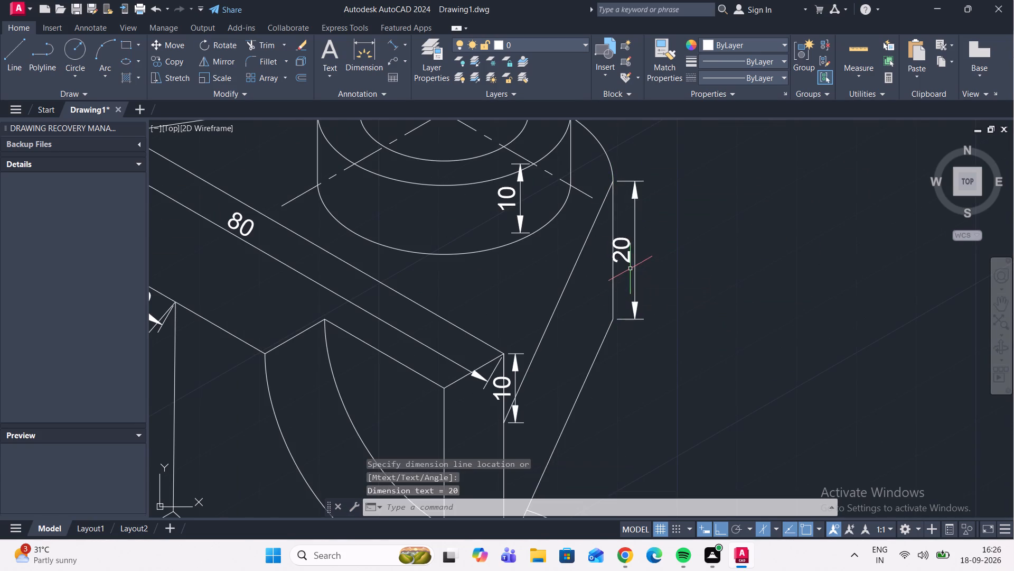
Add an aligned dimension for the plate's full height, from its upper-right corner to its bottom corner, placed just inside the edge.
scroll(635, 205, "down", 3)
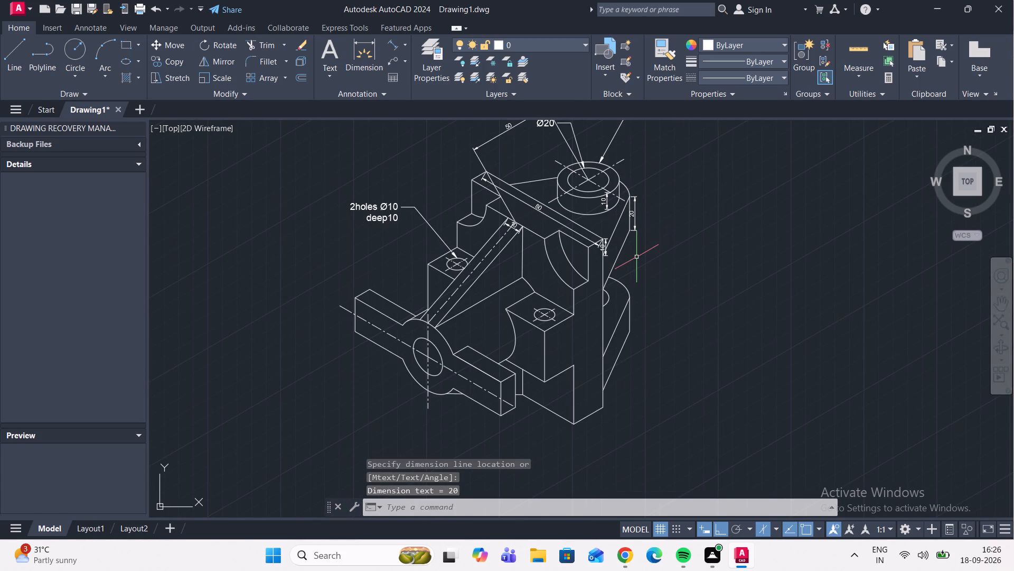
middle_click_drag(634, 264, 577, 228)
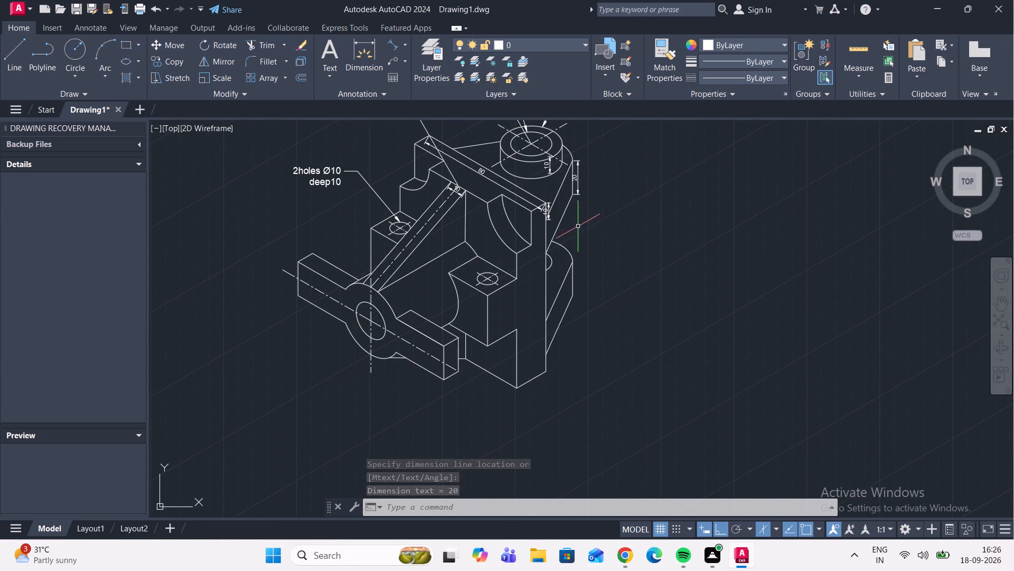
scroll(520, 200, "up", 3)
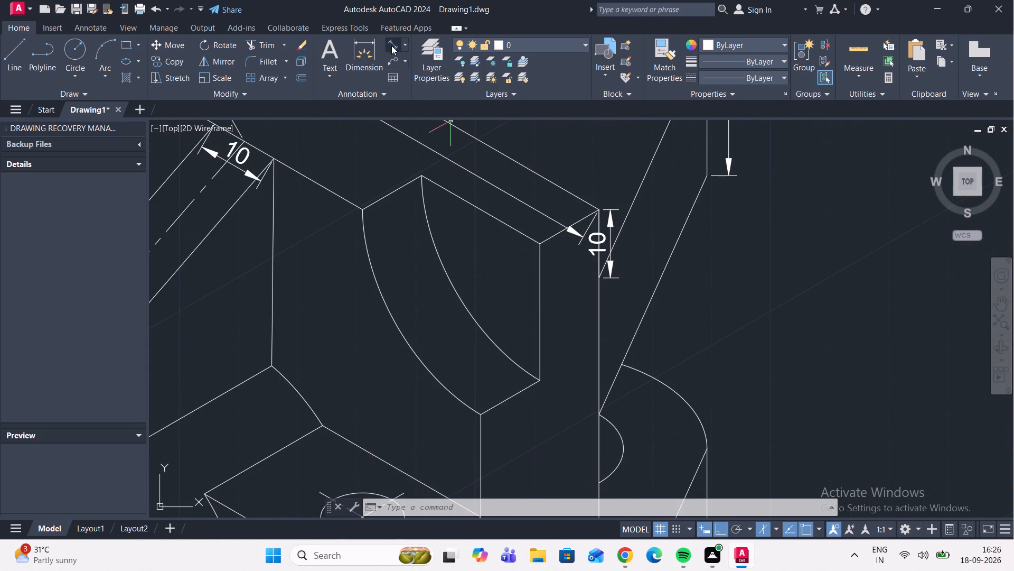
left_click(391, 44)
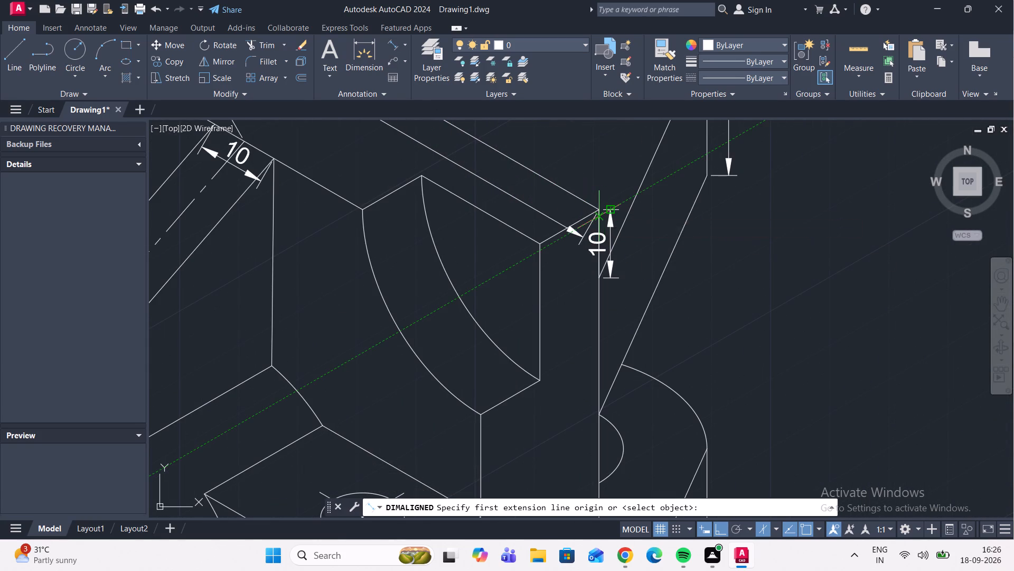
scroll(596, 210, "up", 3)
left_click(606, 209)
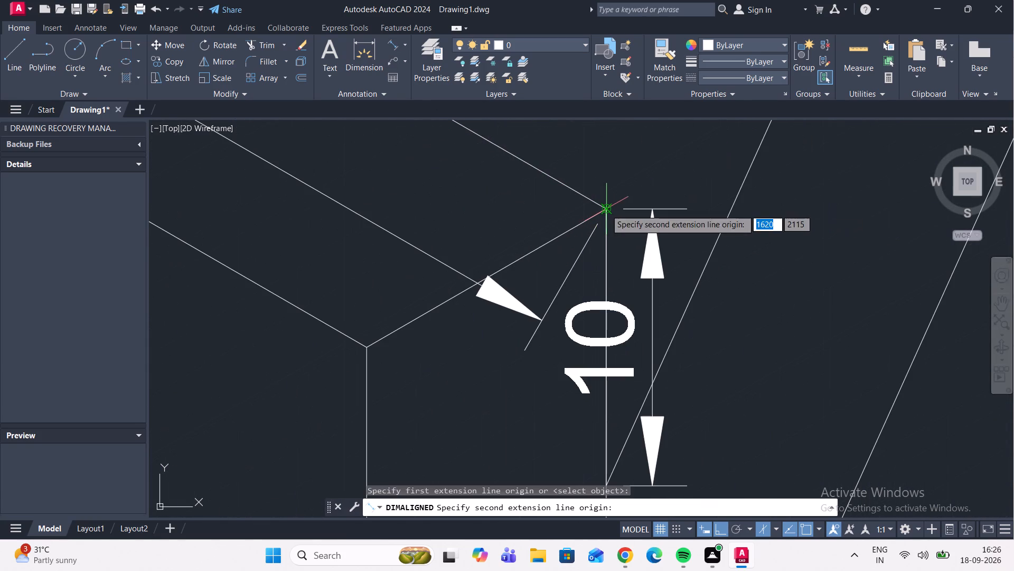
scroll(606, 204, "down", 5)
scroll(590, 289, "down", 3)
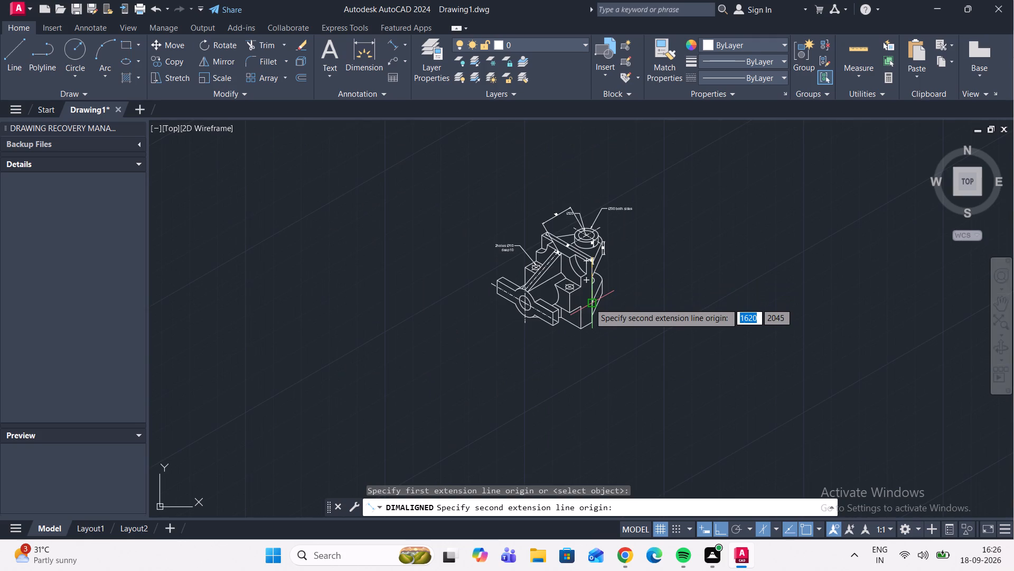
scroll(589, 307, "up", 3)
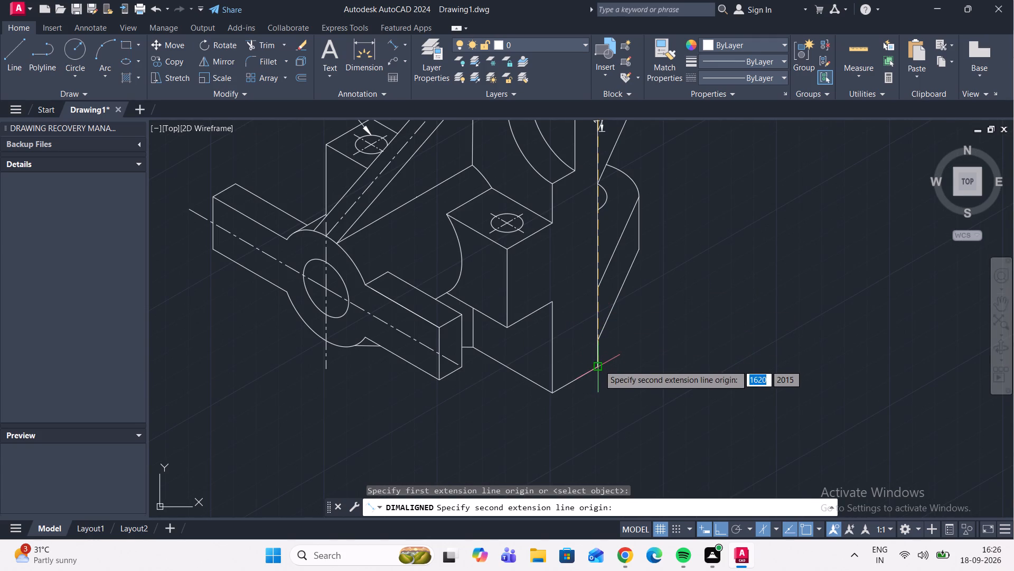
left_click(598, 366)
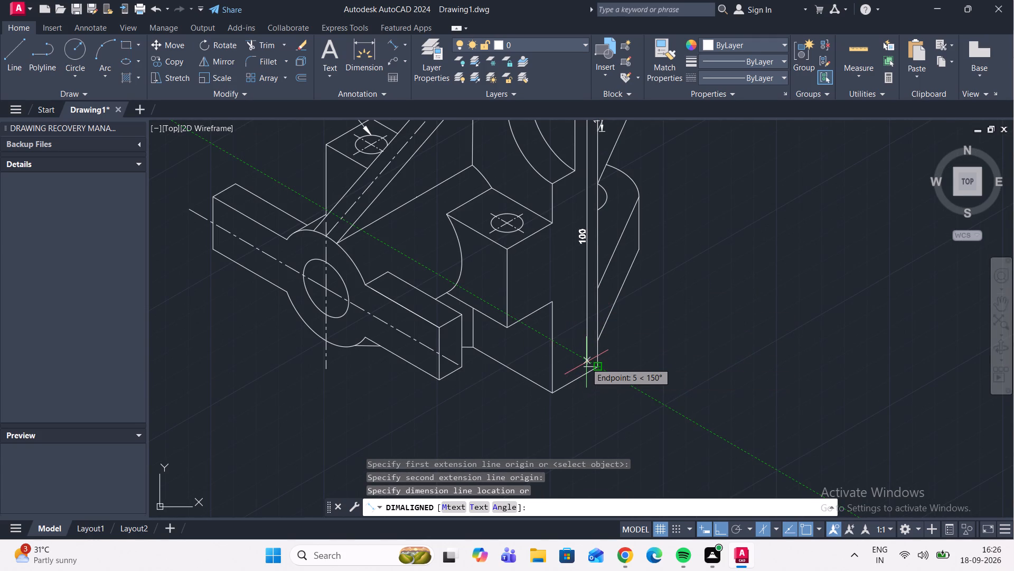
left_click(586, 362)
Add a vertical aligned dimension from where the lower arm's slanted edge meets the plate down to the plate's bottom corner, placed just outside.
scroll(583, 280, "down", 2)
scroll(586, 229, "up", 2)
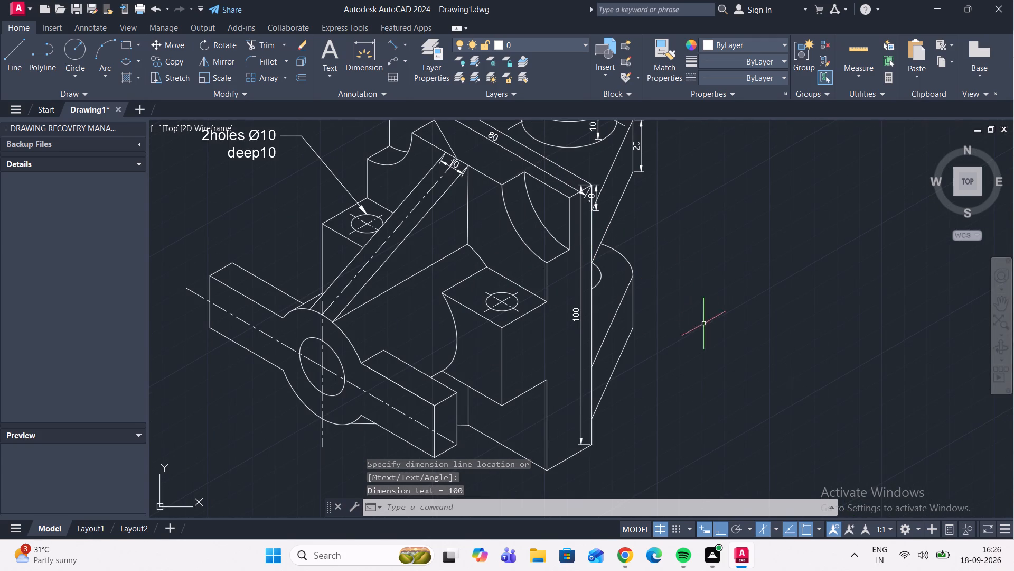
middle_click_drag(634, 378, 583, 303)
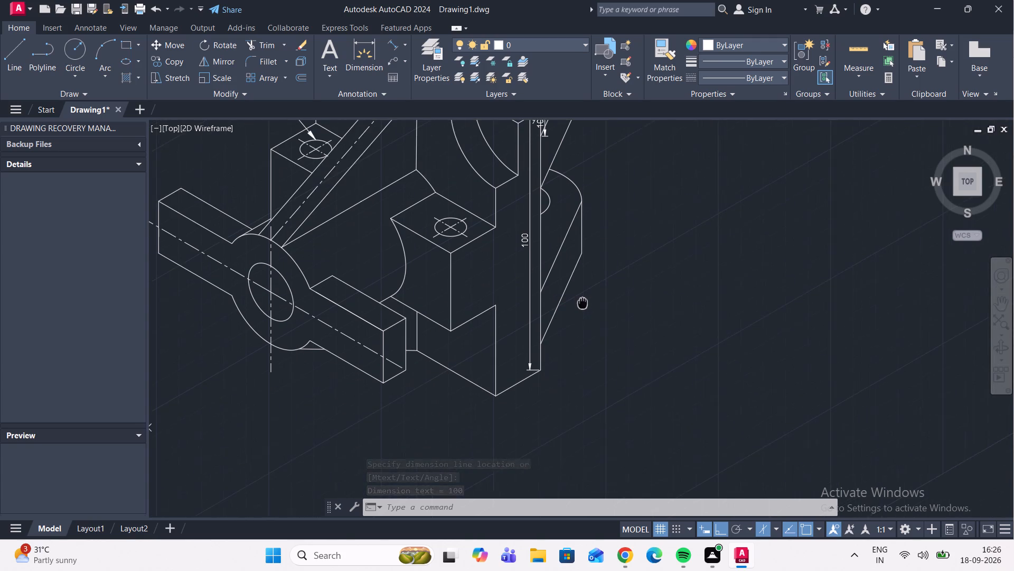
middle_click_drag(583, 303, 581, 302)
scroll(567, 347, "up", 1)
middle_click_drag(567, 347, 557, 330)
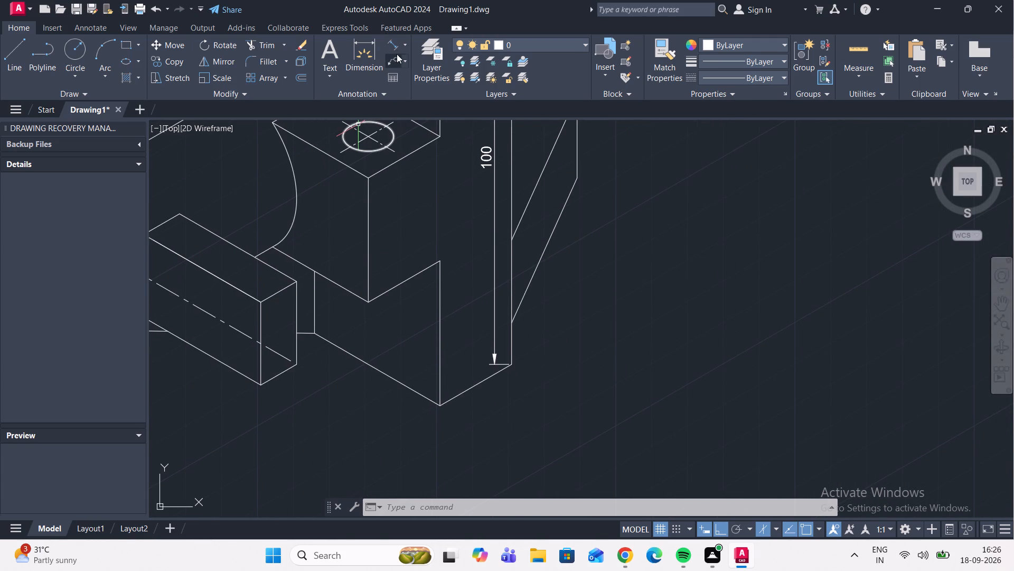
left_click(396, 49)
scroll(513, 335, "up", 3)
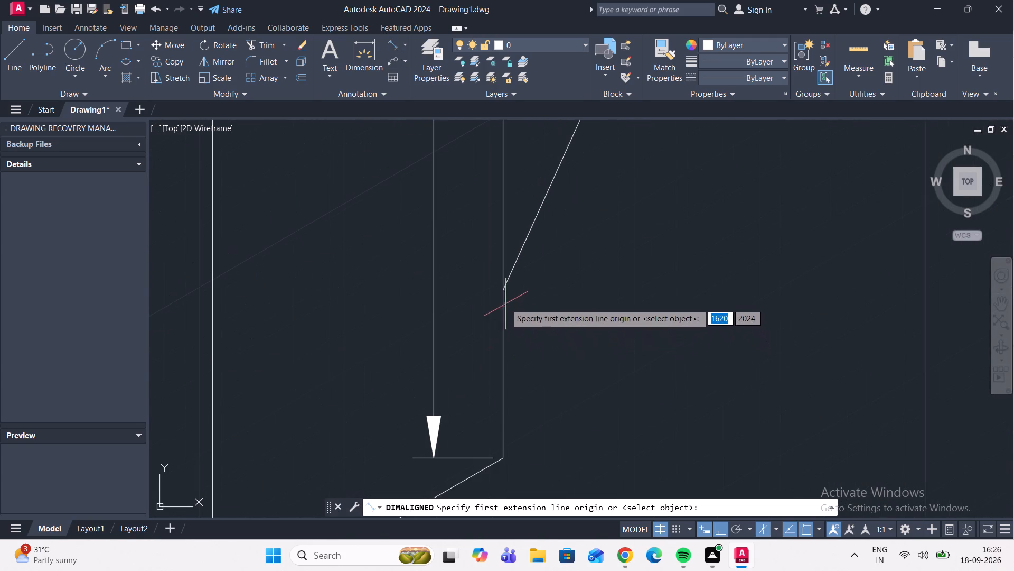
left_click(502, 290)
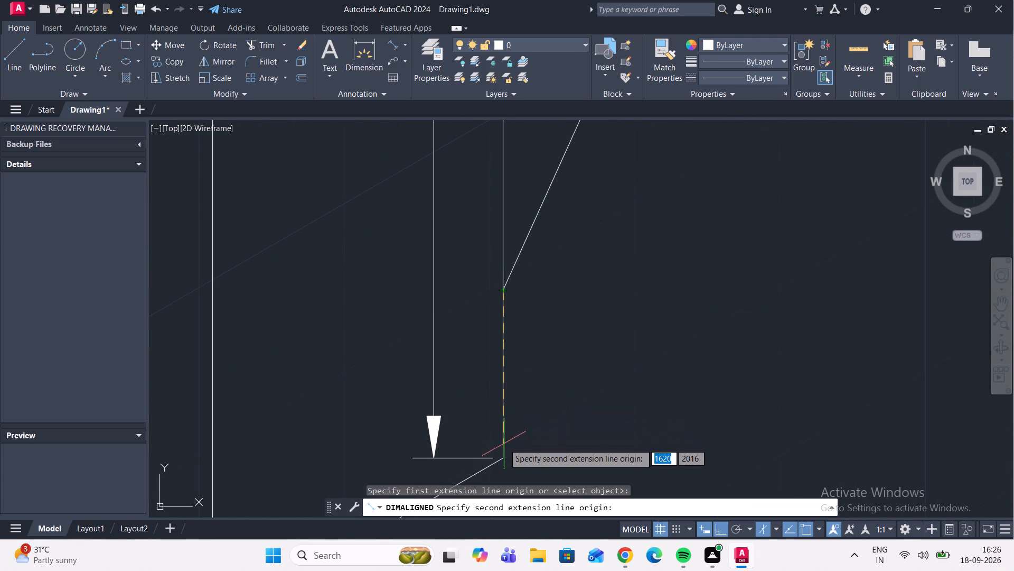
left_click(504, 458)
left_click(530, 425)
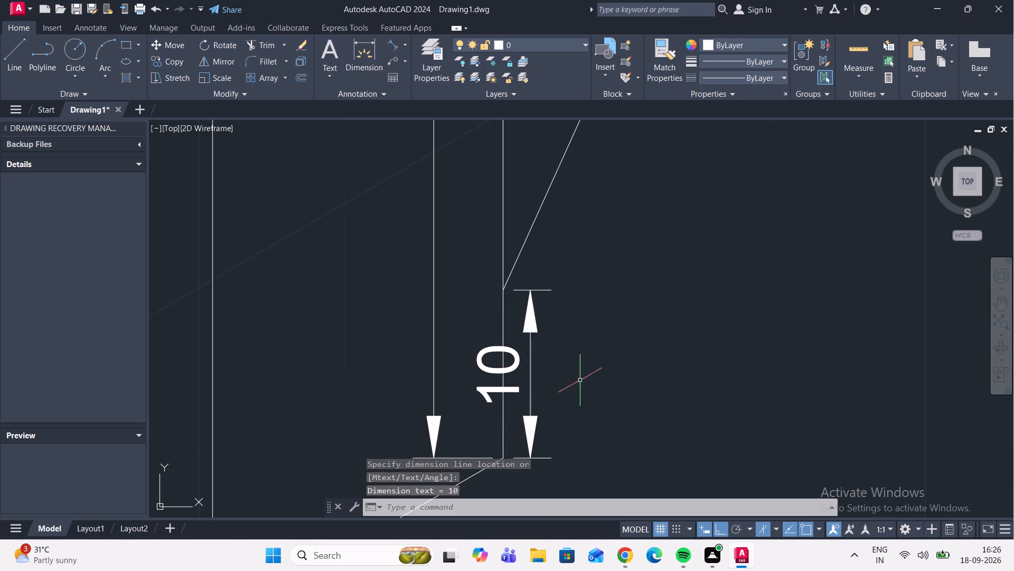
Shift the dimension at the plate's bottom corner about 5 units outward and centre its text between the arrows, clear of the plate edge.
scroll(590, 328, "down", 2)
left_click(567, 351)
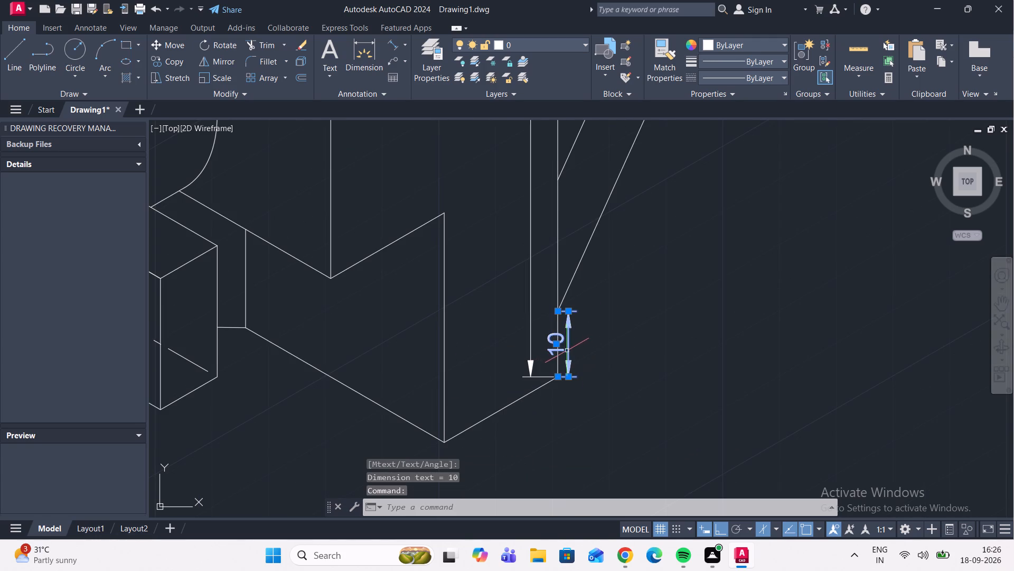
left_click(558, 342)
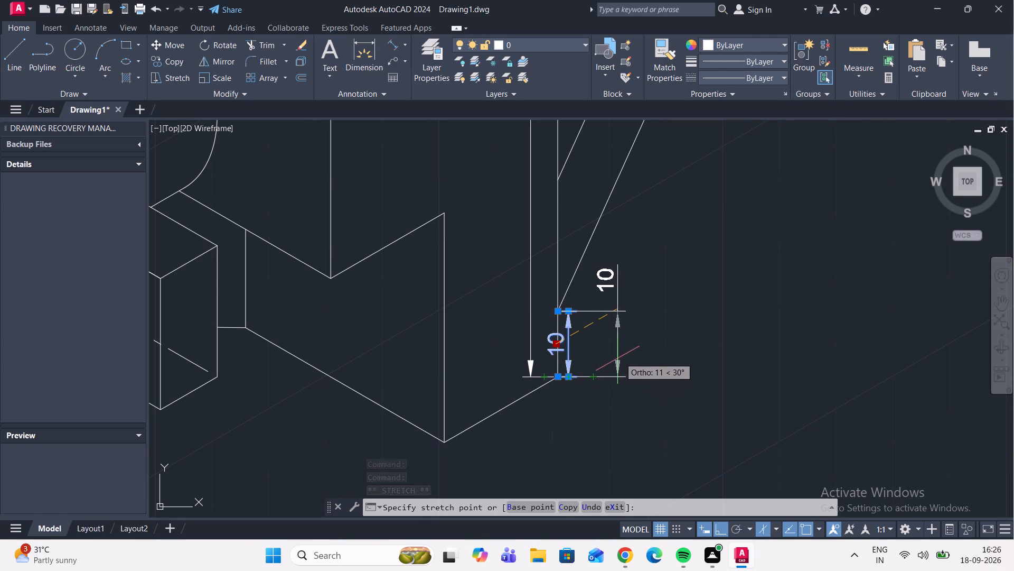
left_click(583, 339)
left_click(566, 327)
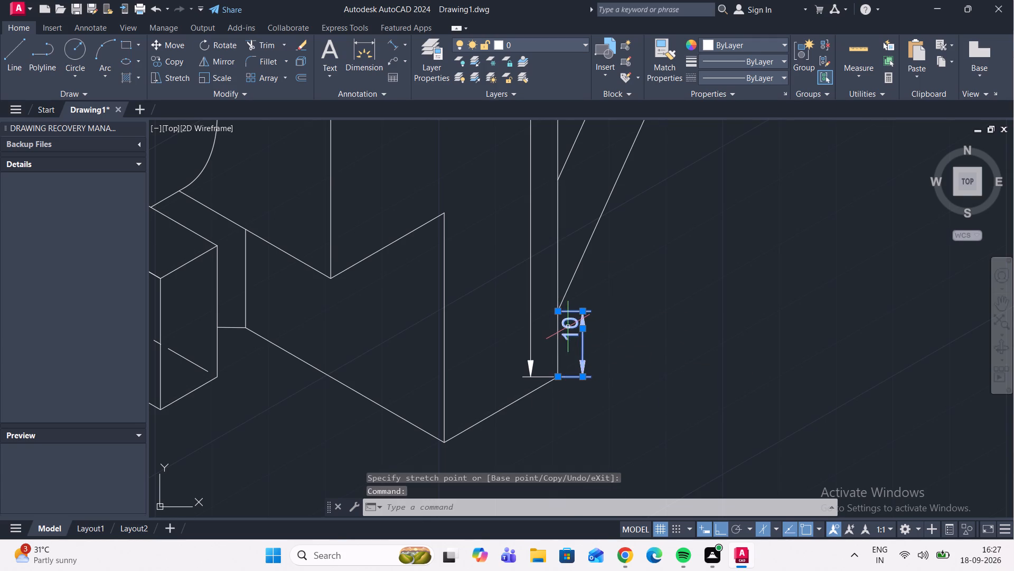
left_click(582, 328)
left_click(584, 346)
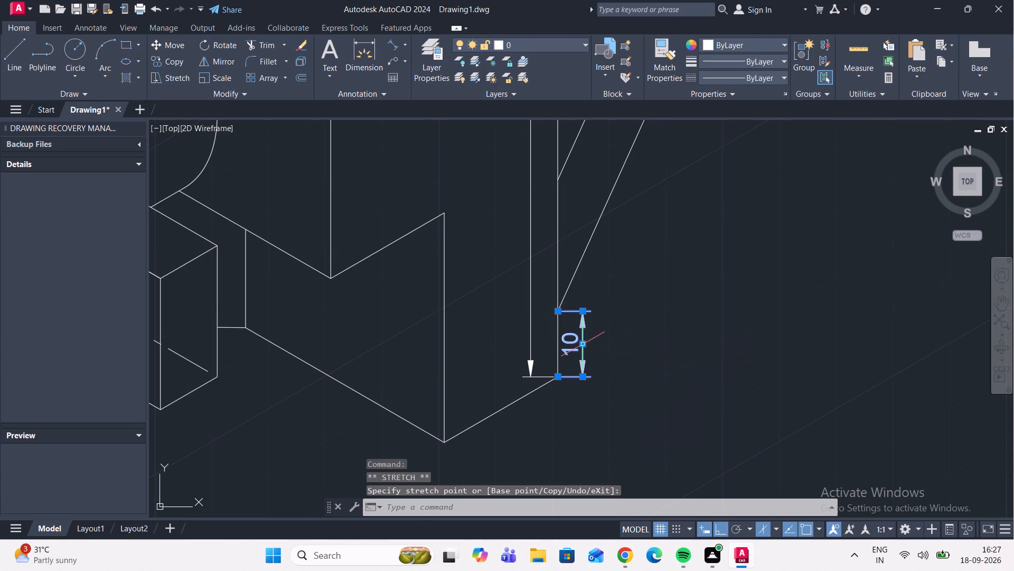
key("Escape")
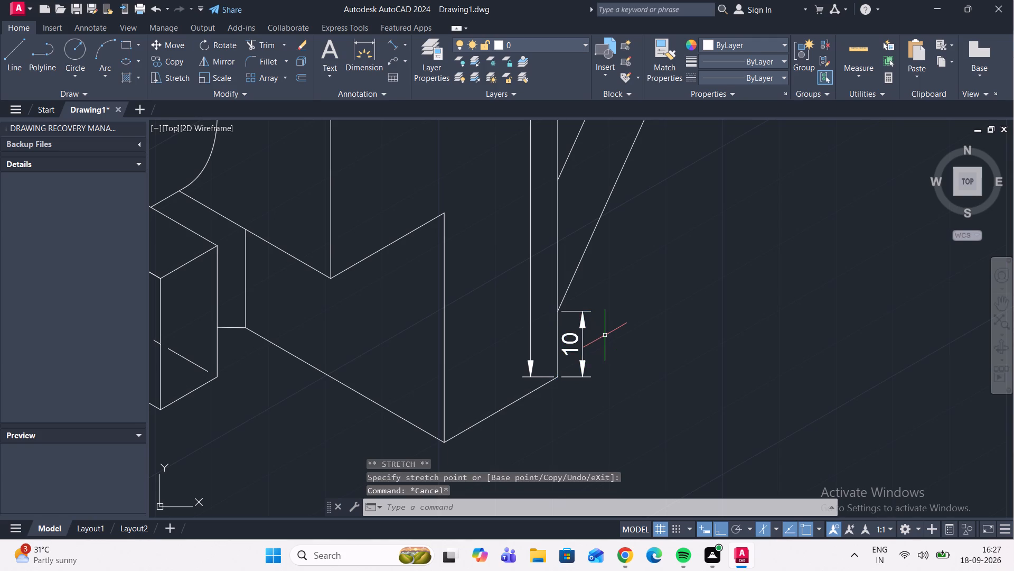
Add a multileader note reading R20, pointing to the lower-left outer arc of the front hub, landing placed freely outside with Ortho off.
scroll(614, 330, "down", 3)
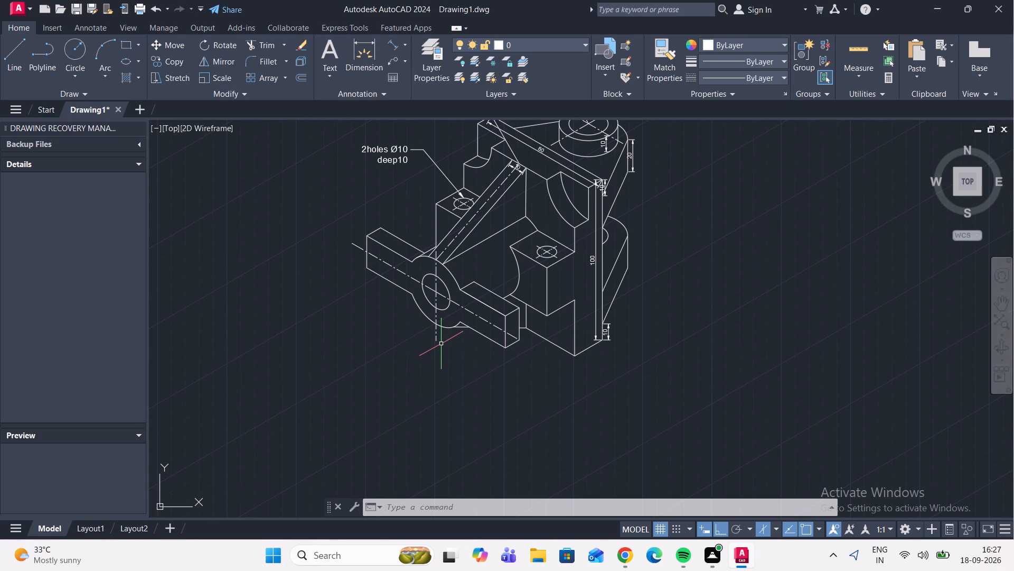
scroll(679, 311, "down", 1)
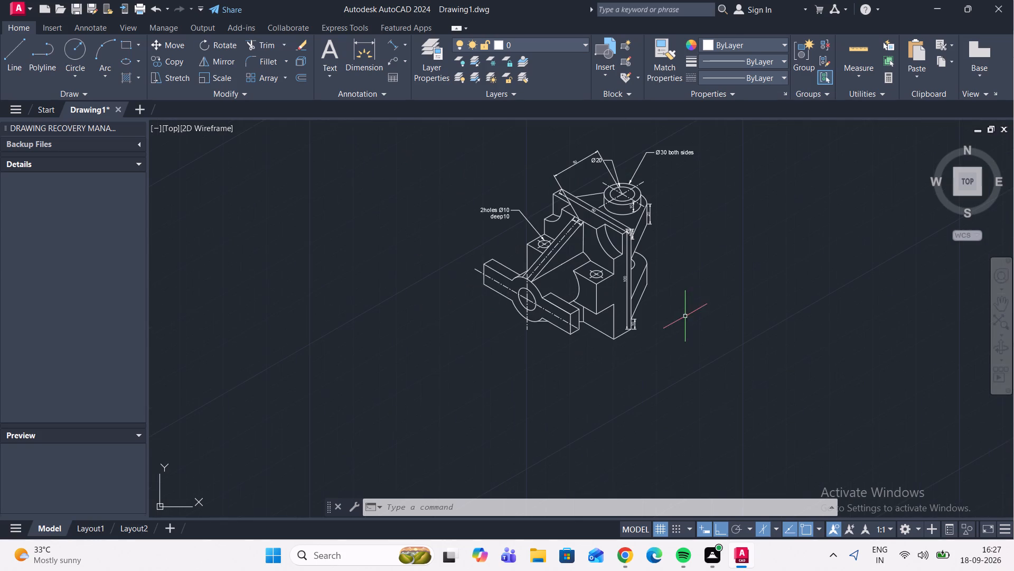
scroll(634, 184, "up", 1)
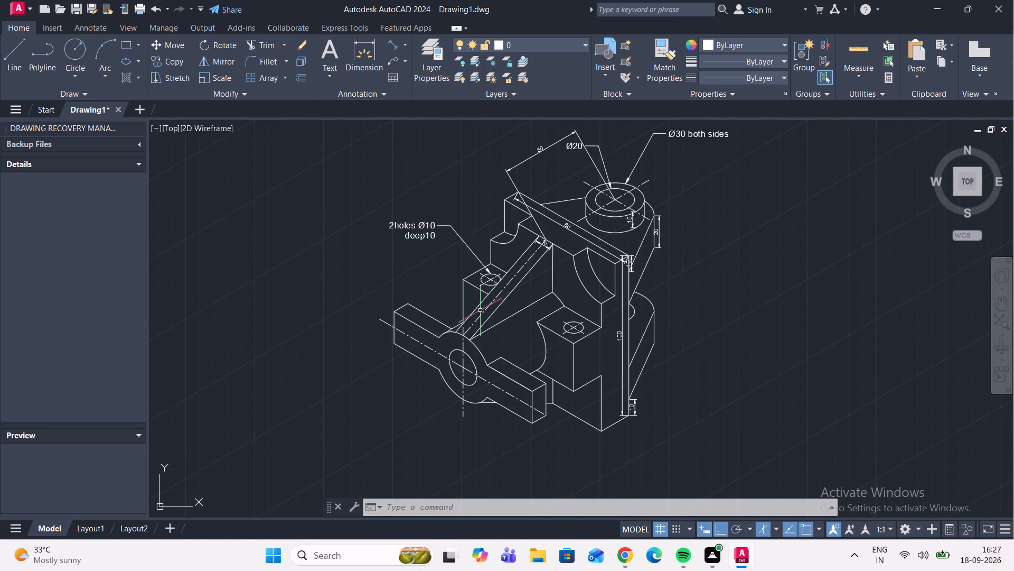
middle_click_drag(560, 299, 619, 252)
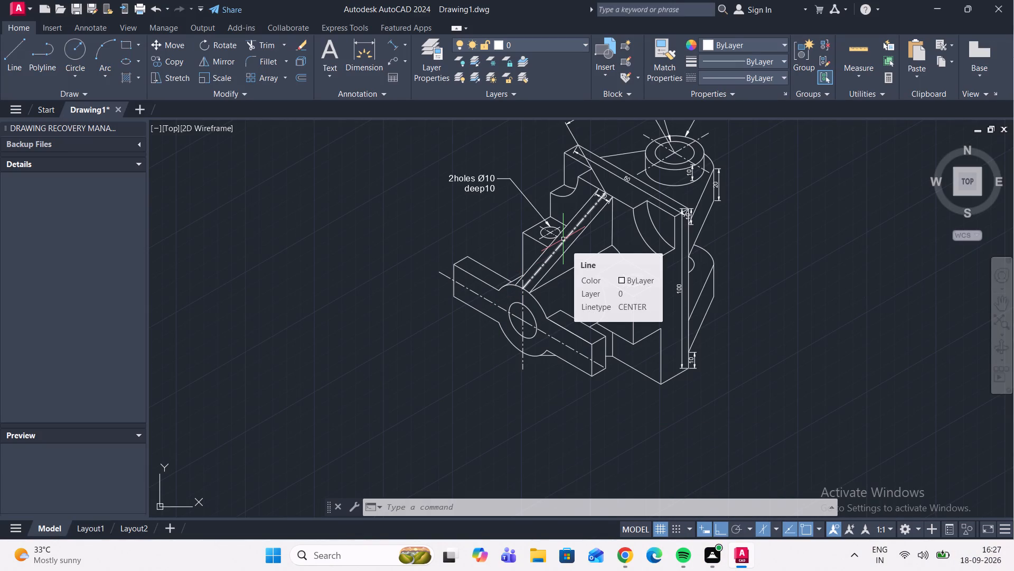
left_click(400, 64)
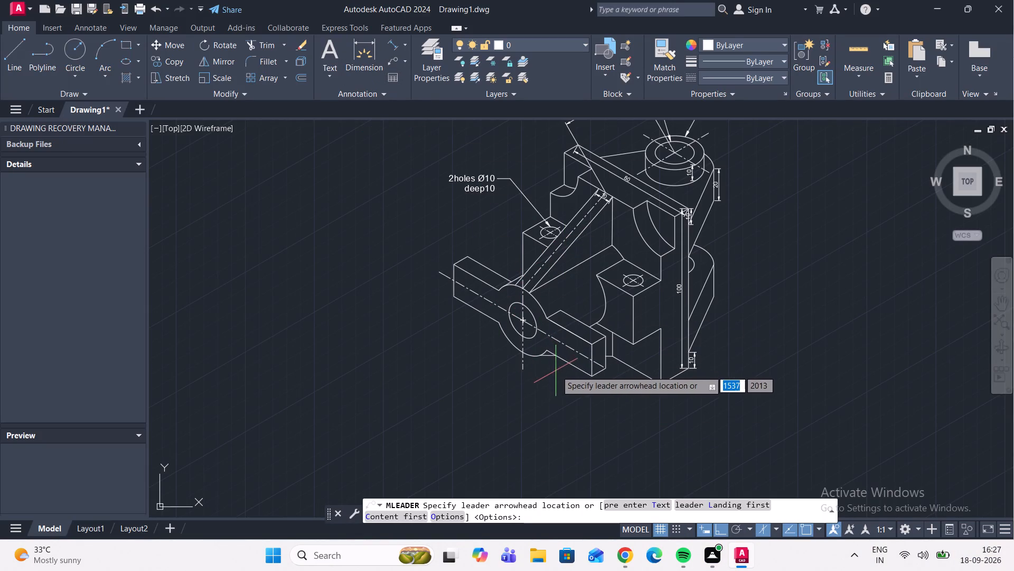
scroll(514, 328, "up", 3)
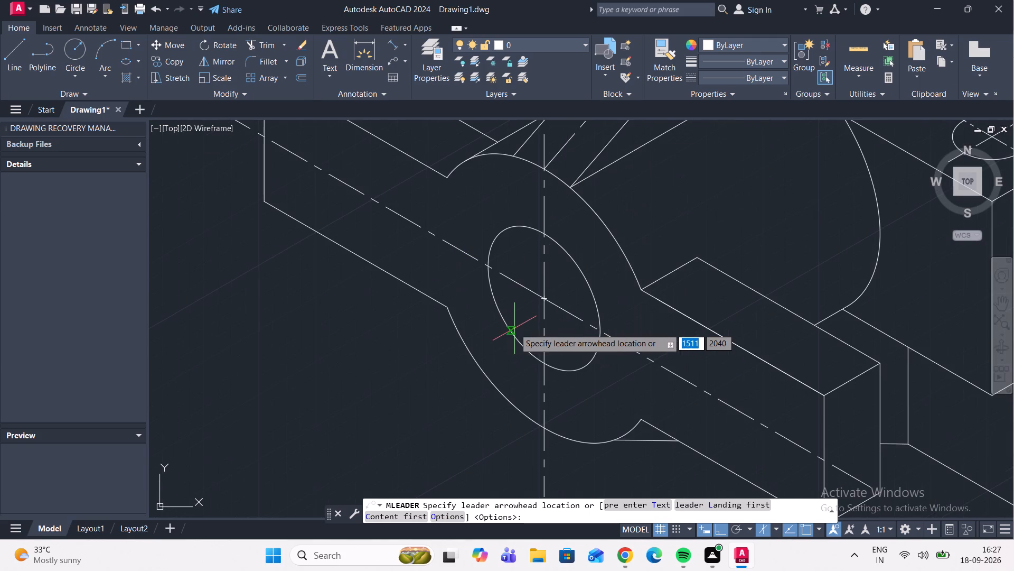
left_click(501, 394)
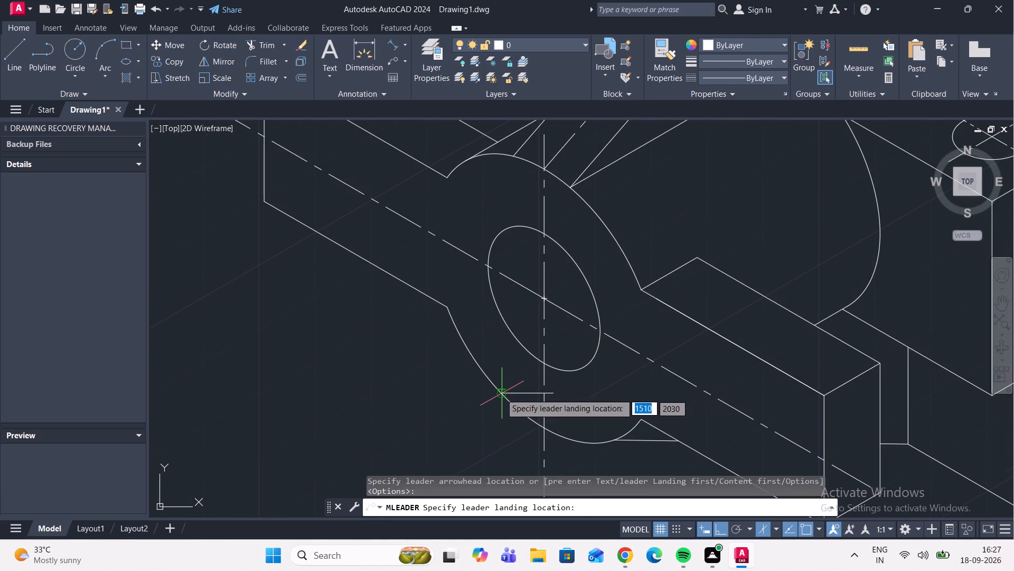
scroll(302, 339, "down", 4)
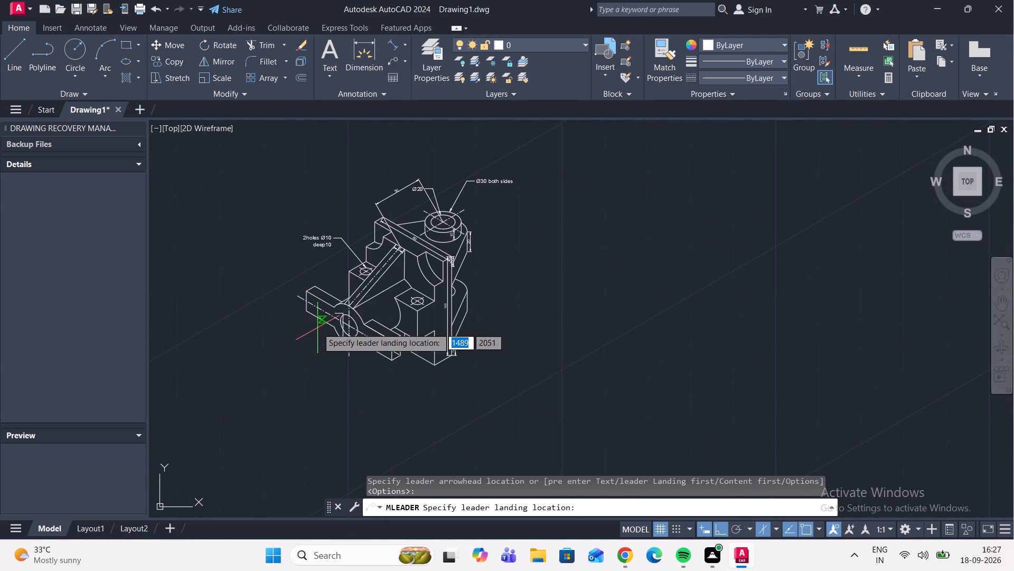
key("F8")
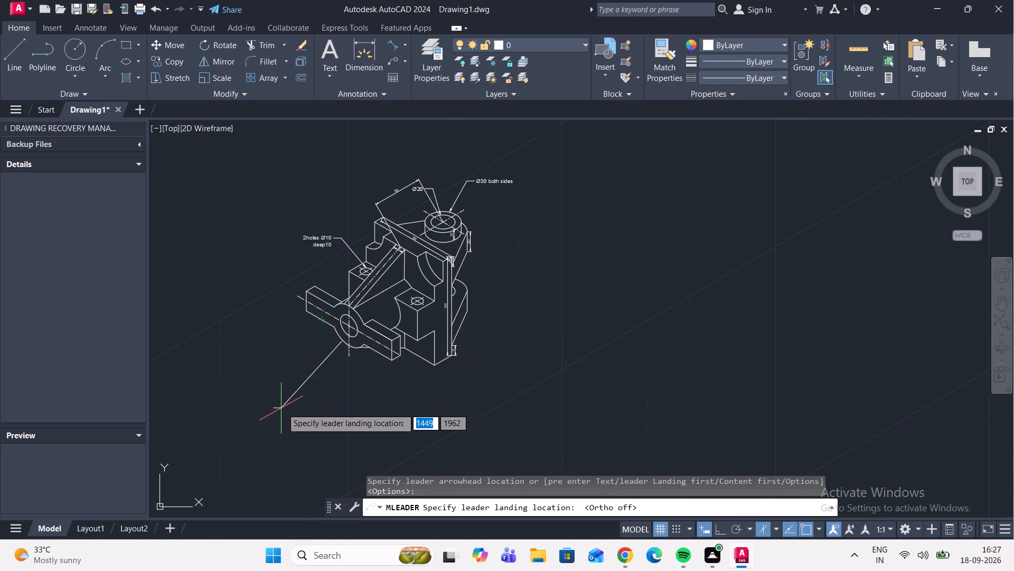
scroll(303, 382, "up", 2)
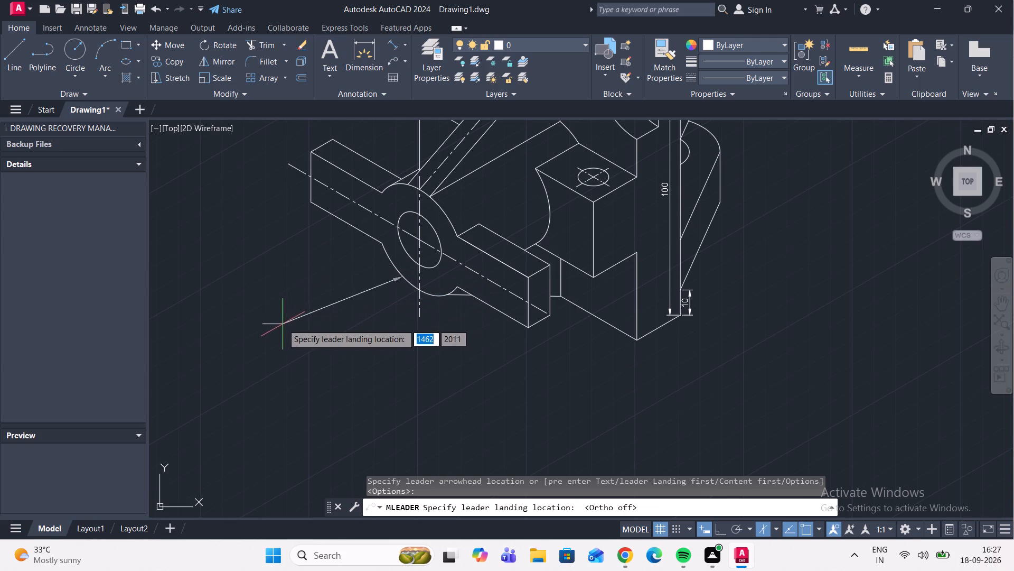
scroll(278, 281, "down", 3)
scroll(284, 272, "up", 5)
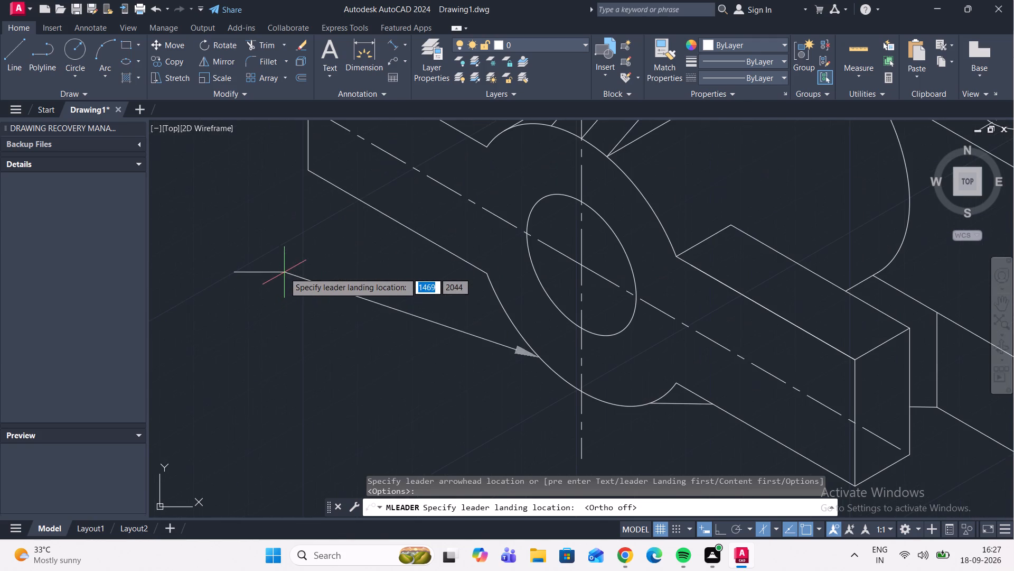
left_click(311, 270)
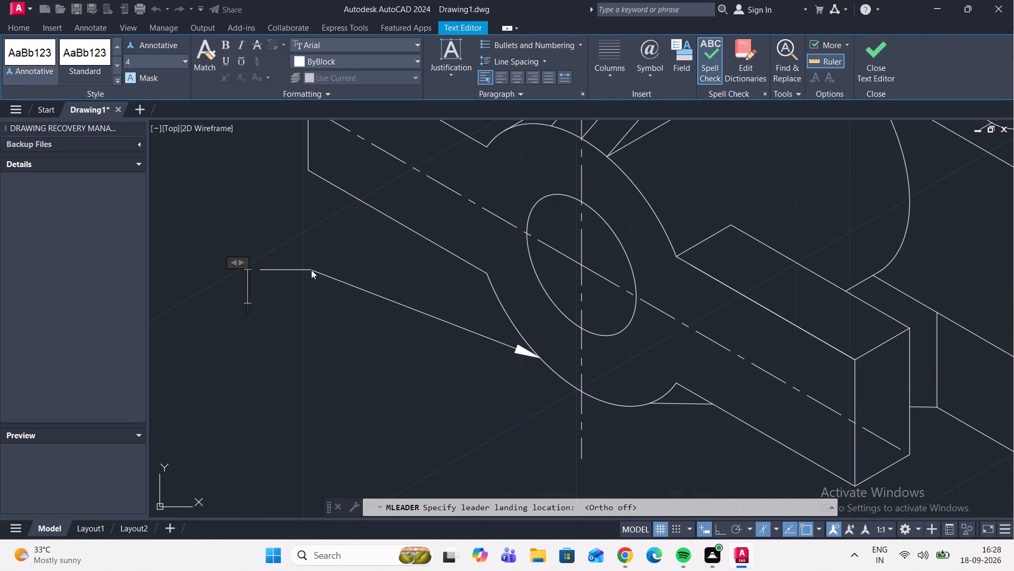
key("r")
key("BackSpace")
key("r")
type("20")
left_click(291, 323)
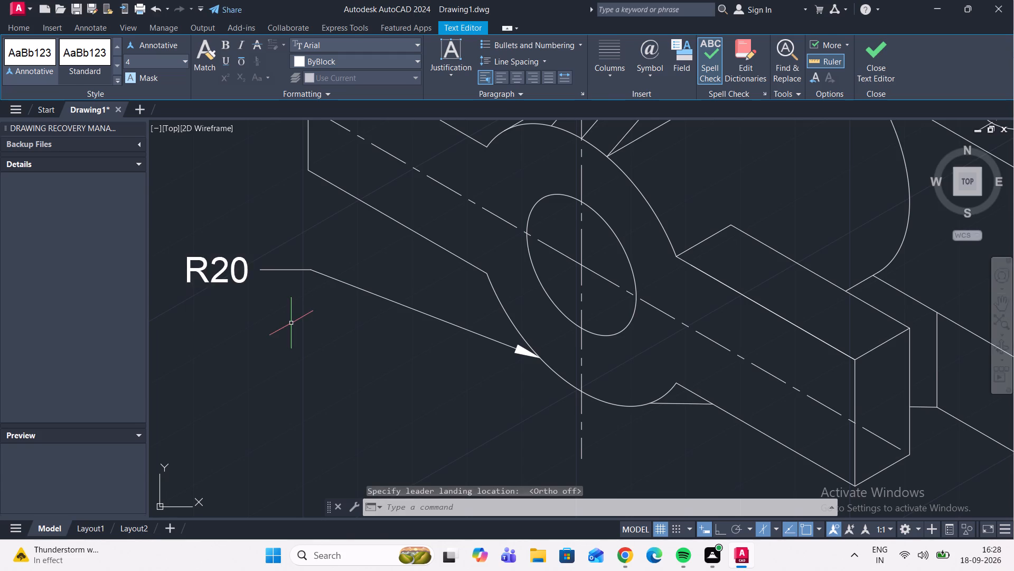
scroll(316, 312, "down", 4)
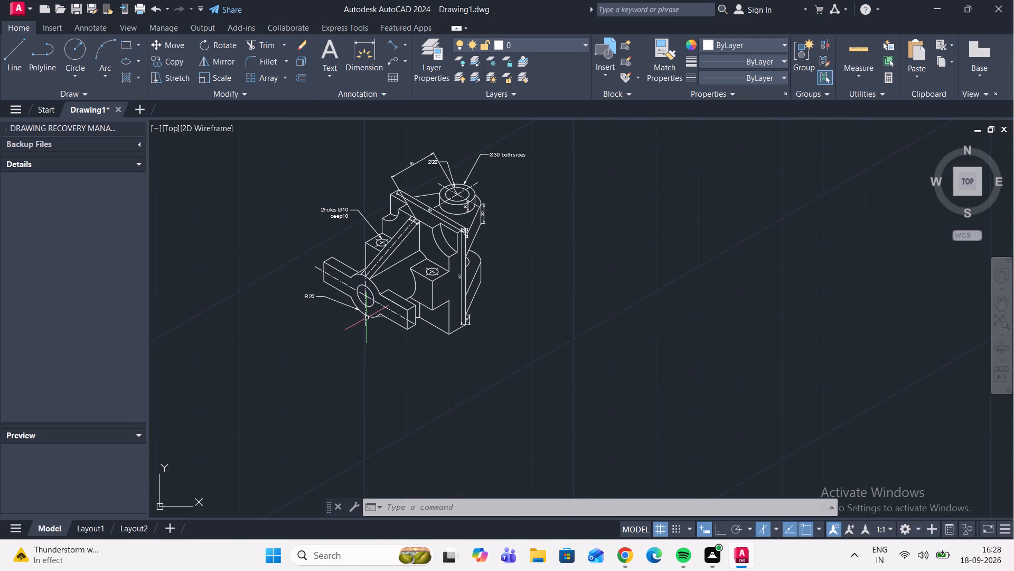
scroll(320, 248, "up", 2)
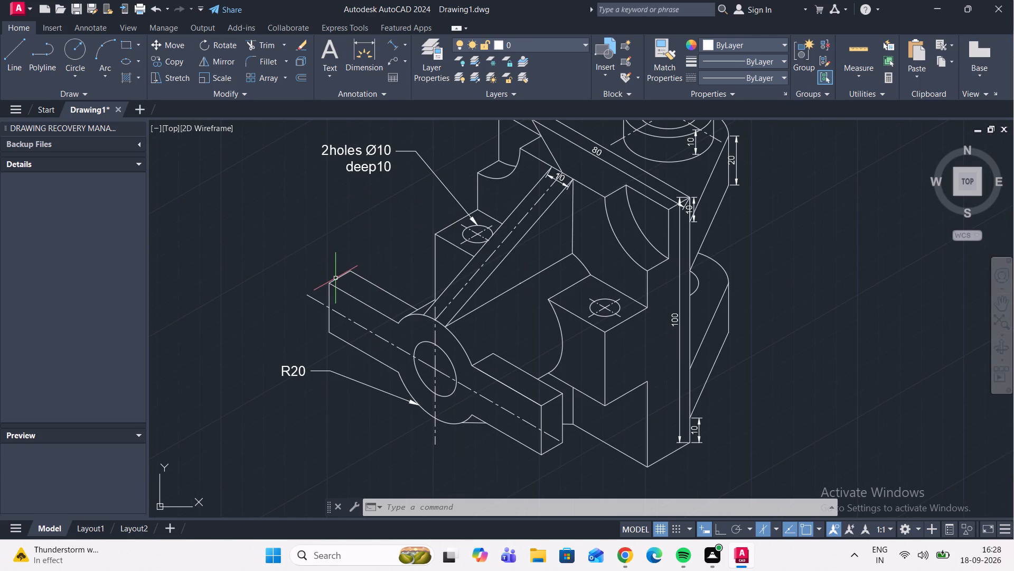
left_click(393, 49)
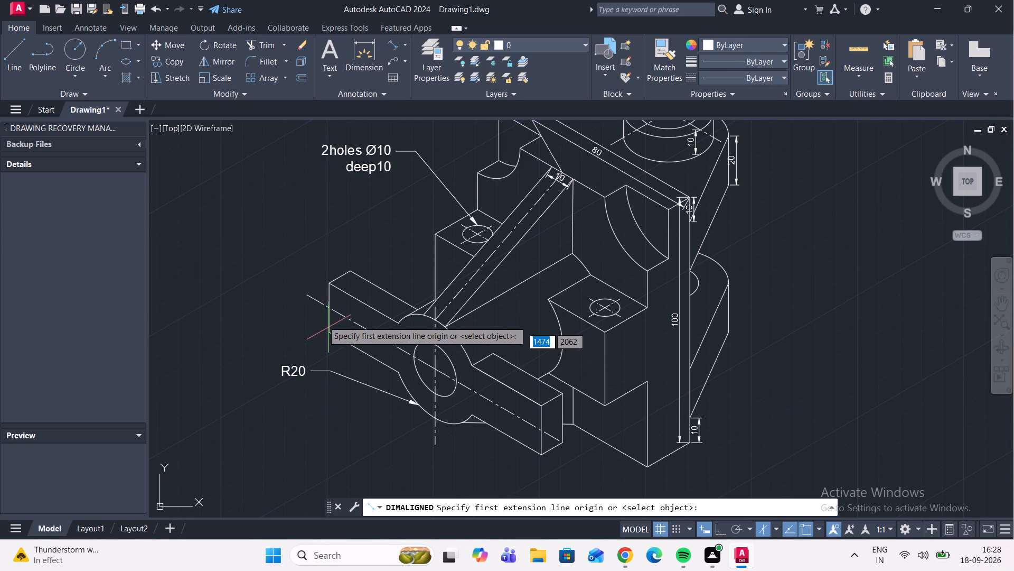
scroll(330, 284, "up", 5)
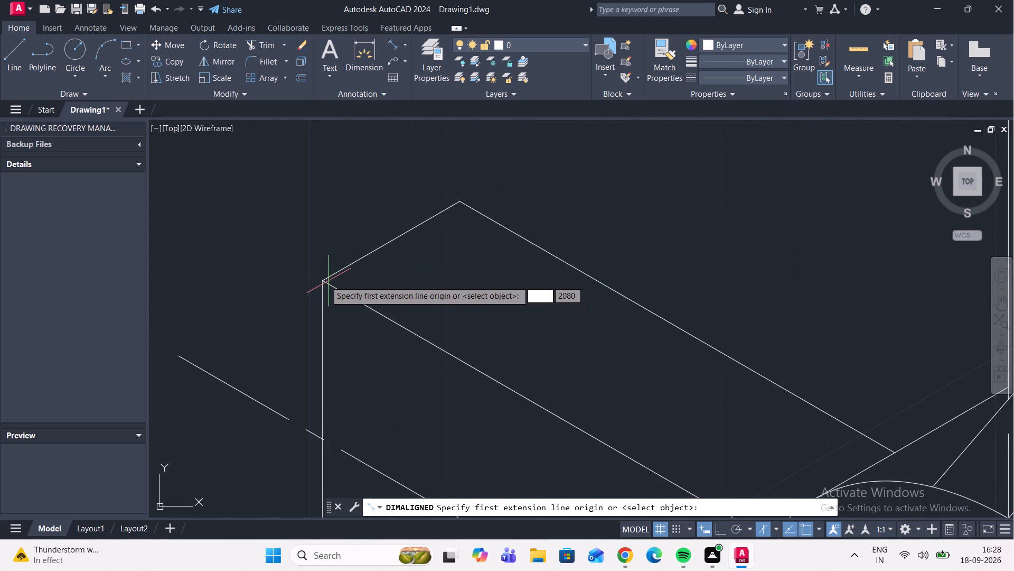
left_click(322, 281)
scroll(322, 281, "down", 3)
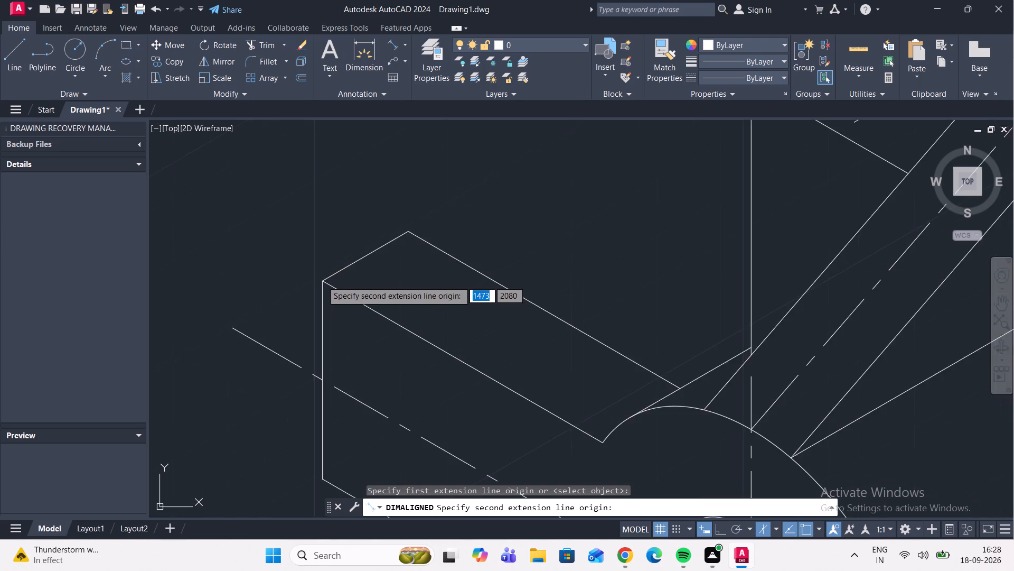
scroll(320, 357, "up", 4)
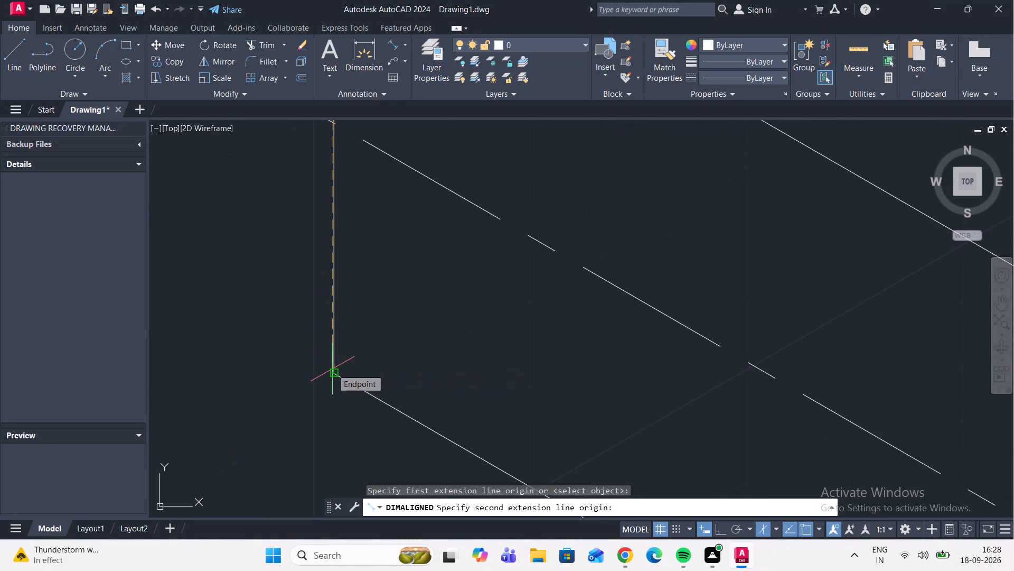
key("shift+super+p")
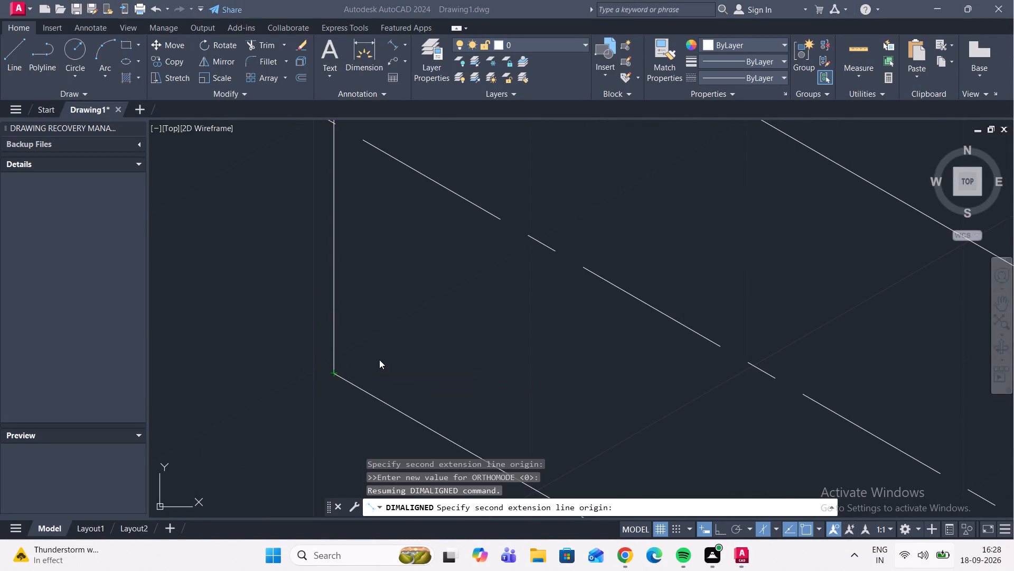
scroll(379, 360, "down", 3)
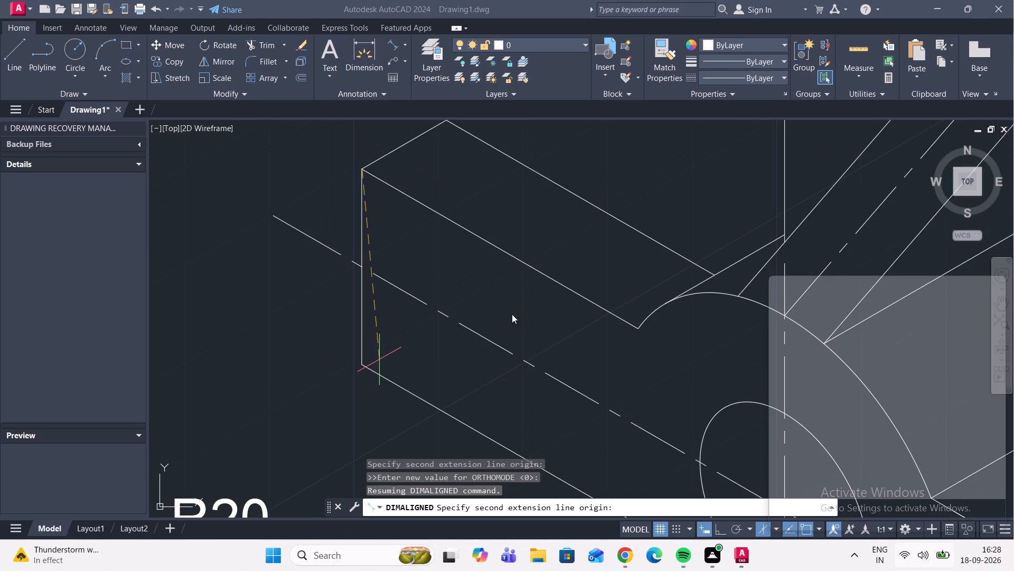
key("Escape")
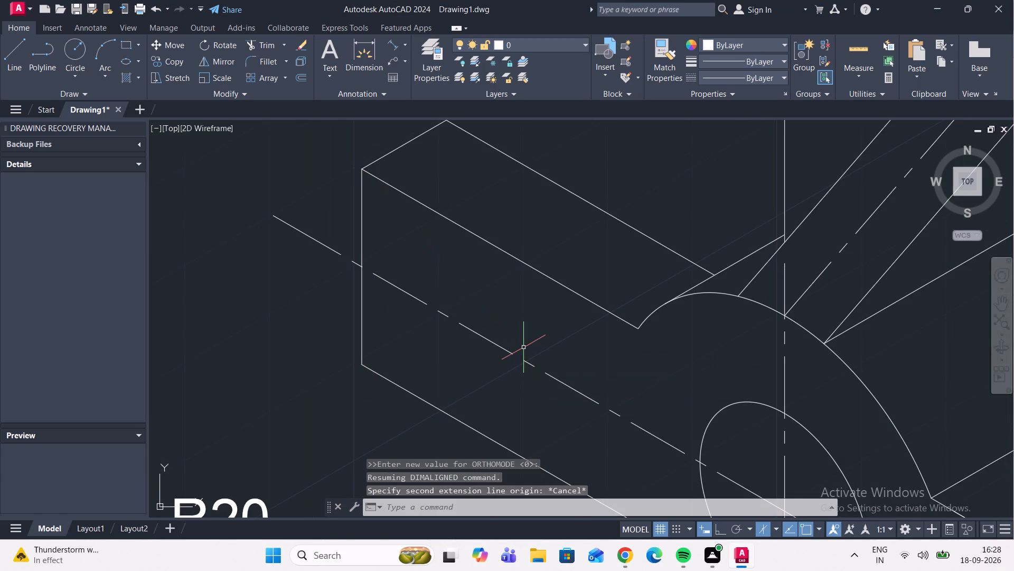
Turn Ortho on and add an aligned dimension for the front bar's left-end vertical edge, placed just outside it.
scroll(490, 302, "down", 4)
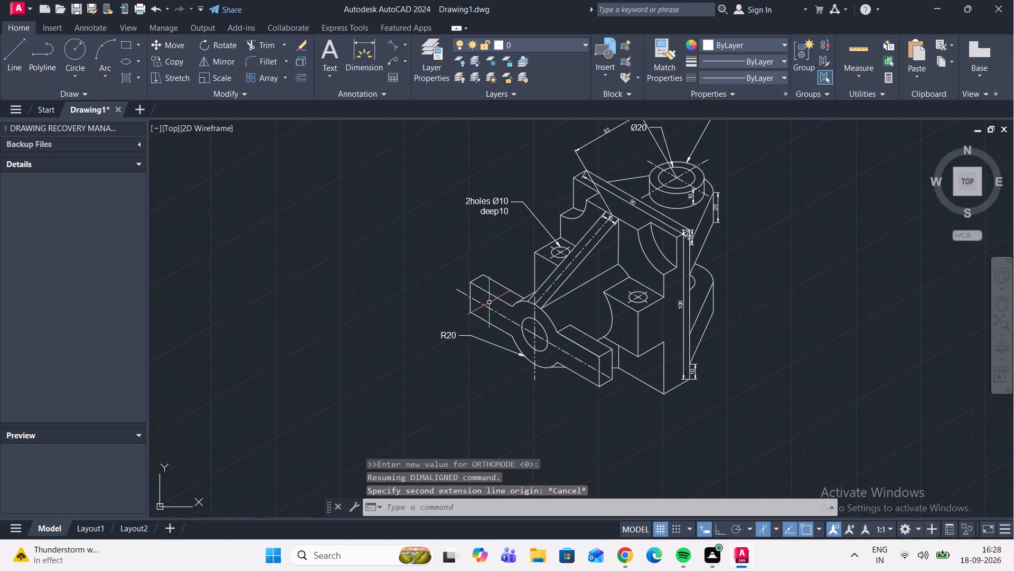
left_click(392, 45)
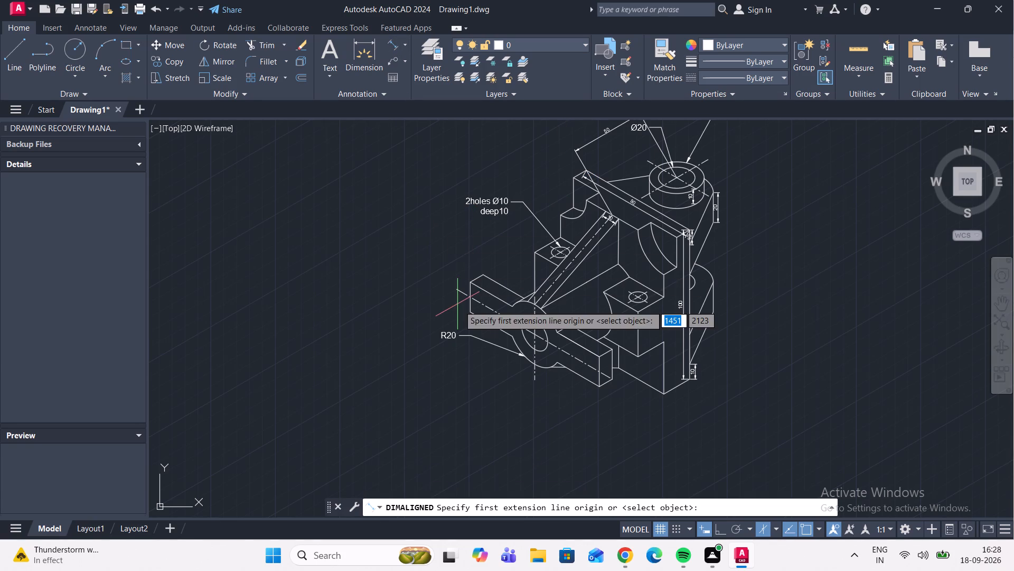
scroll(470, 298, "up", 4)
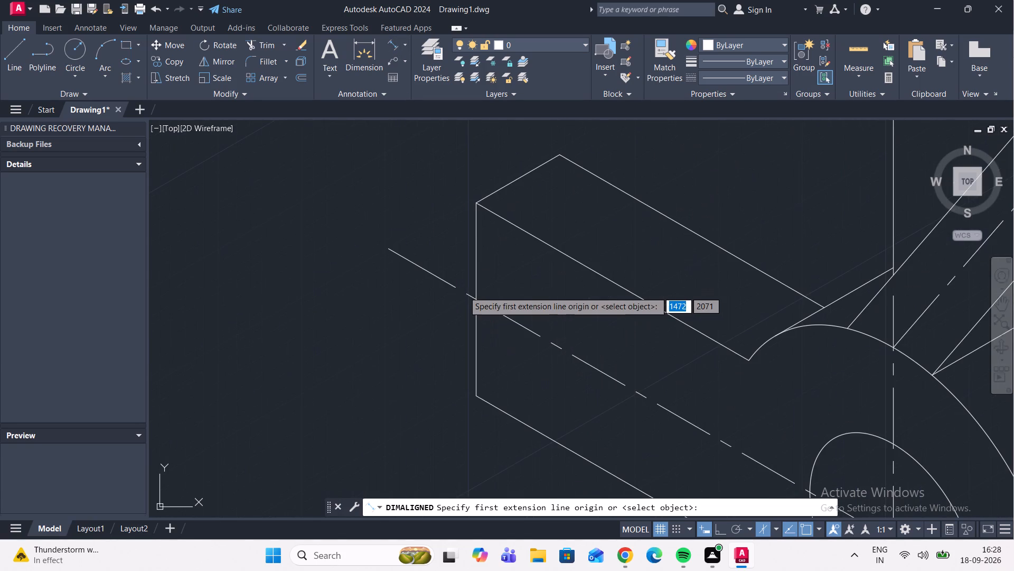
left_click(476, 202)
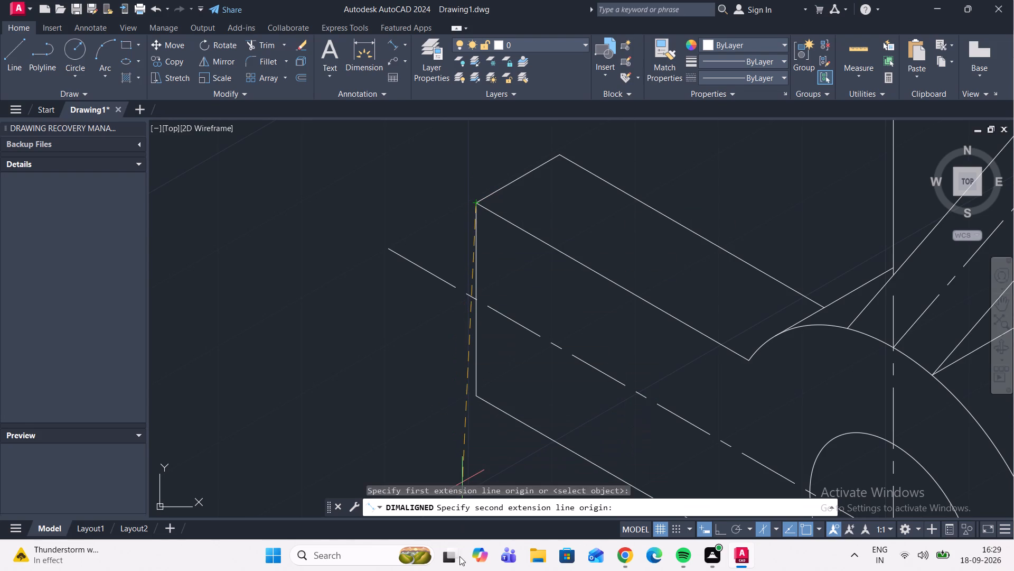
key("F8")
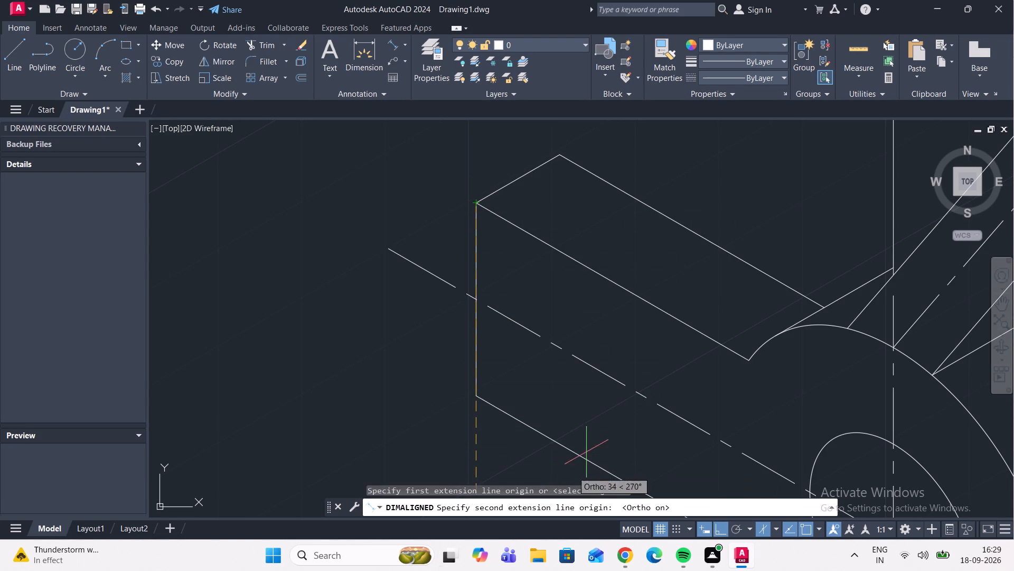
left_click(478, 396)
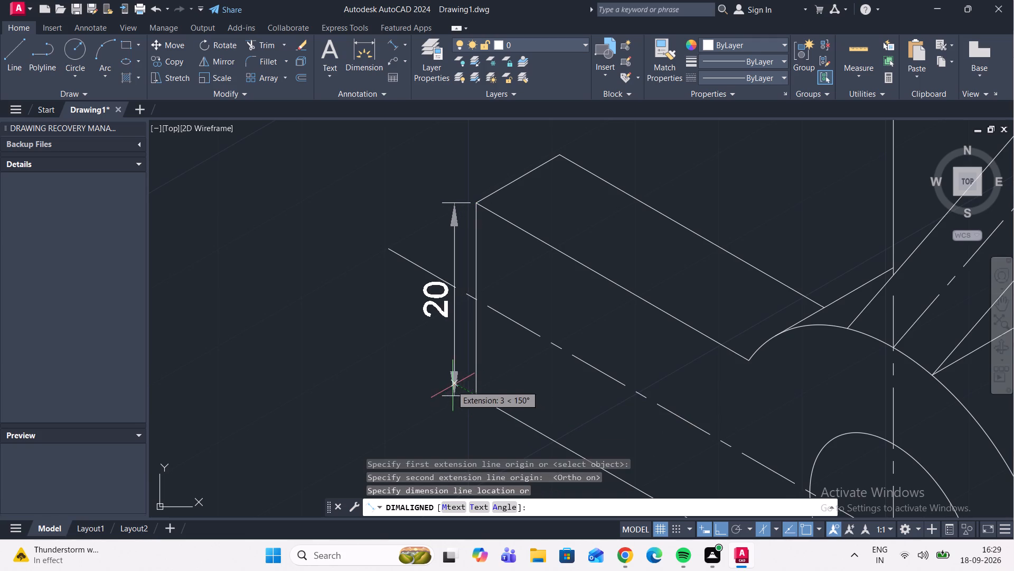
left_click(436, 383)
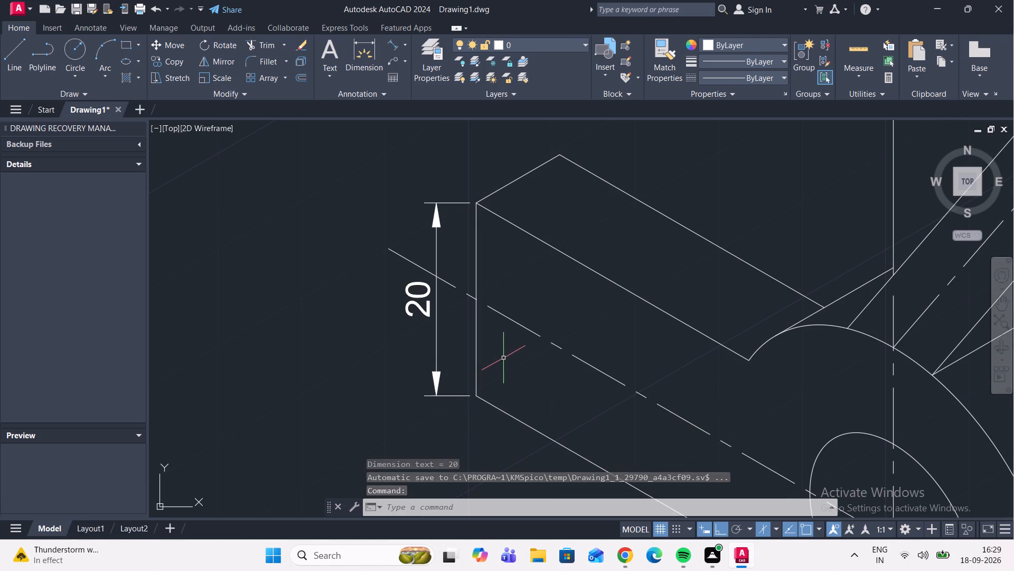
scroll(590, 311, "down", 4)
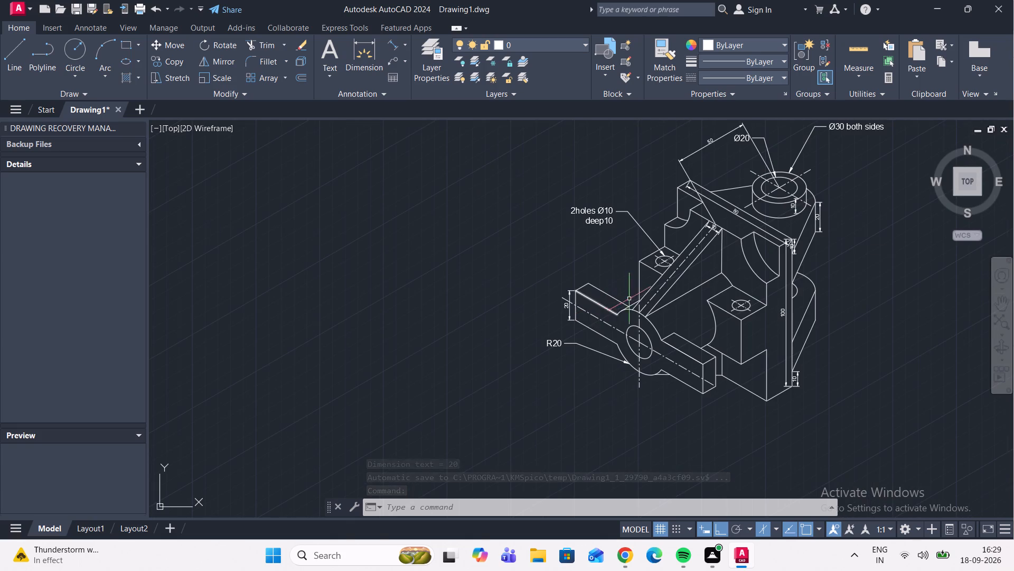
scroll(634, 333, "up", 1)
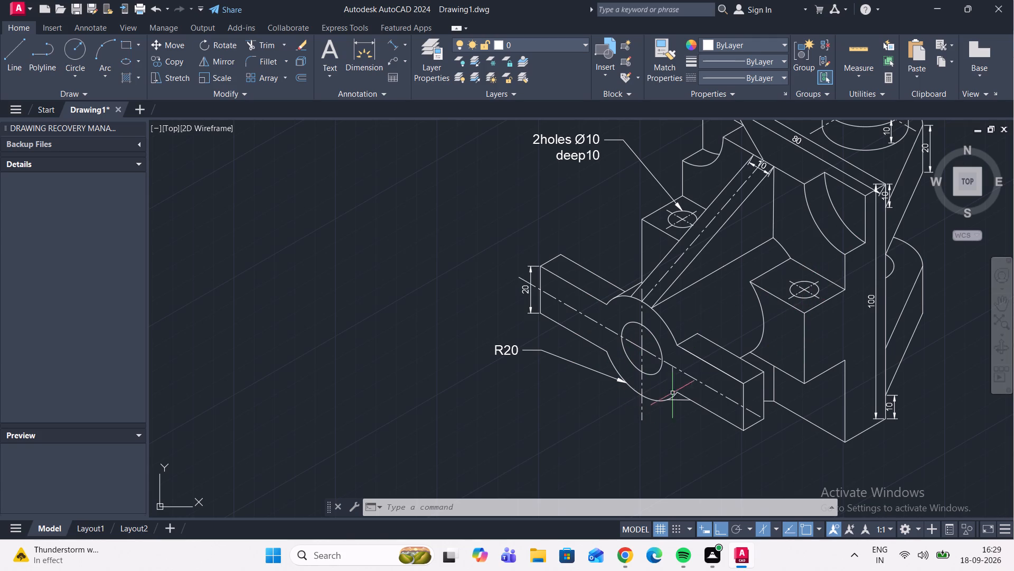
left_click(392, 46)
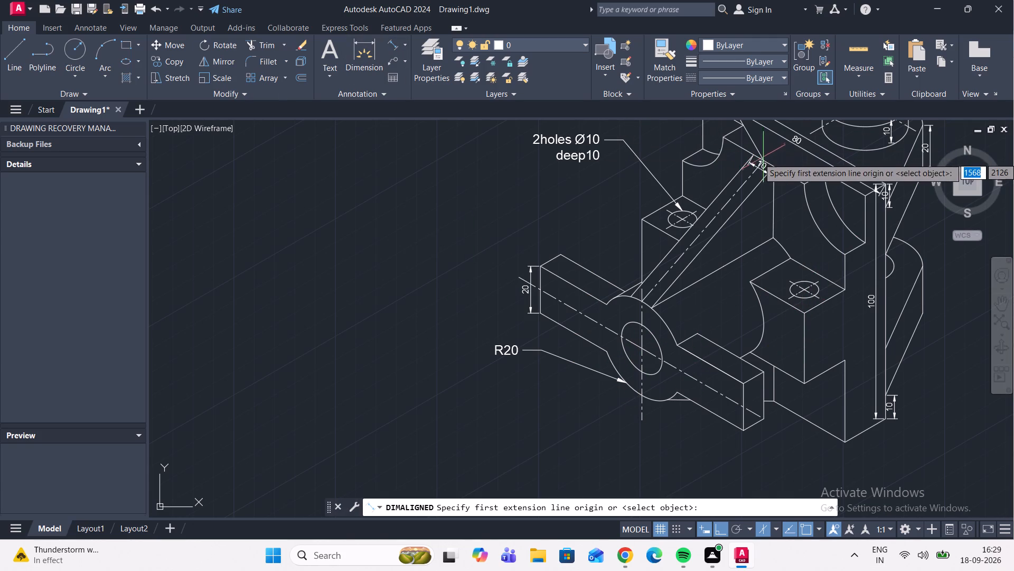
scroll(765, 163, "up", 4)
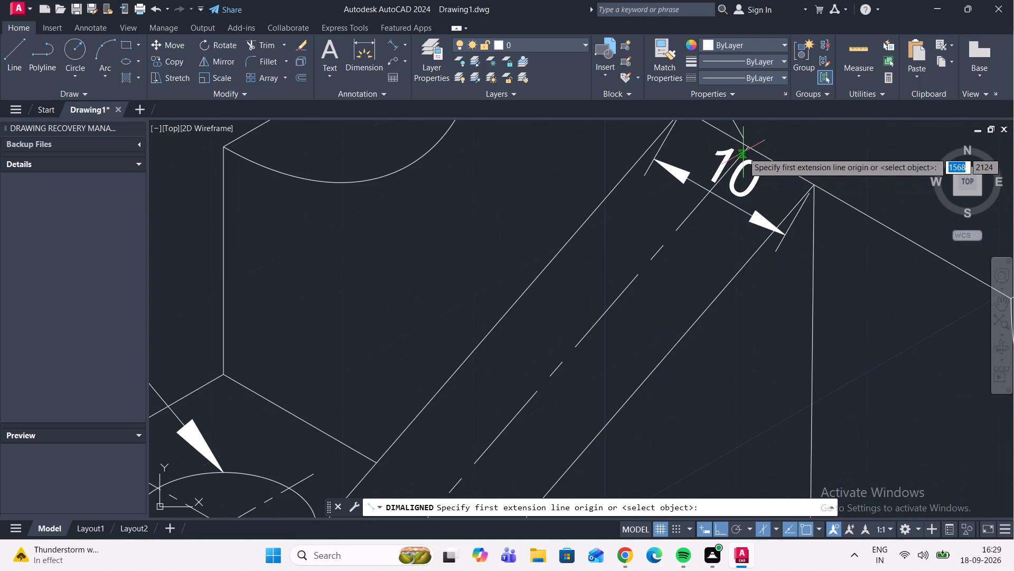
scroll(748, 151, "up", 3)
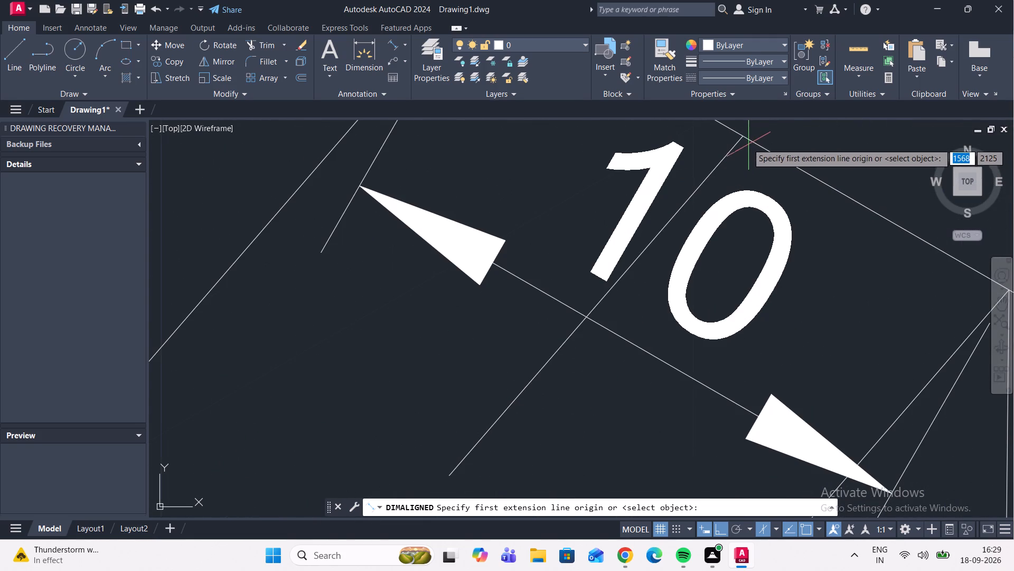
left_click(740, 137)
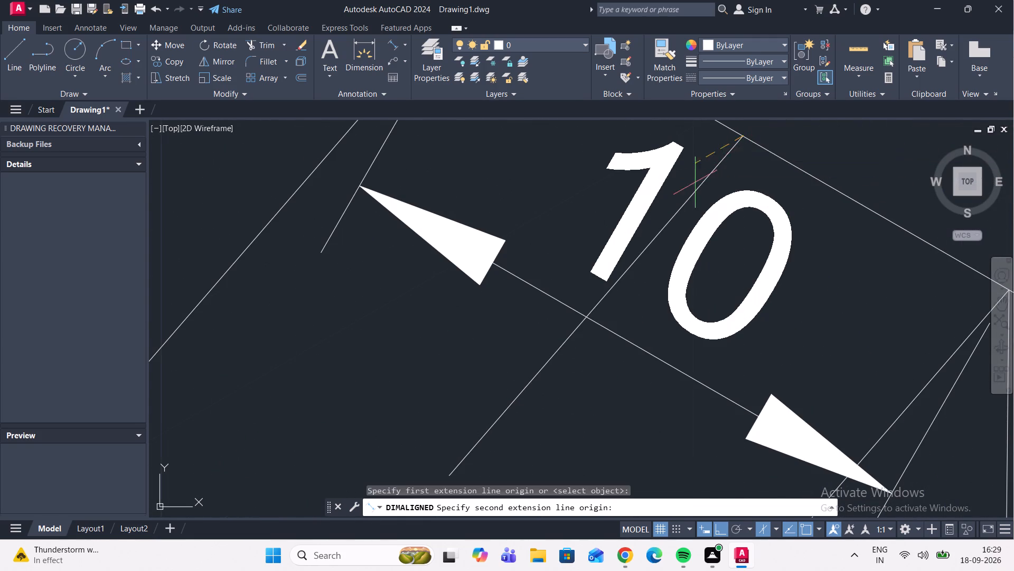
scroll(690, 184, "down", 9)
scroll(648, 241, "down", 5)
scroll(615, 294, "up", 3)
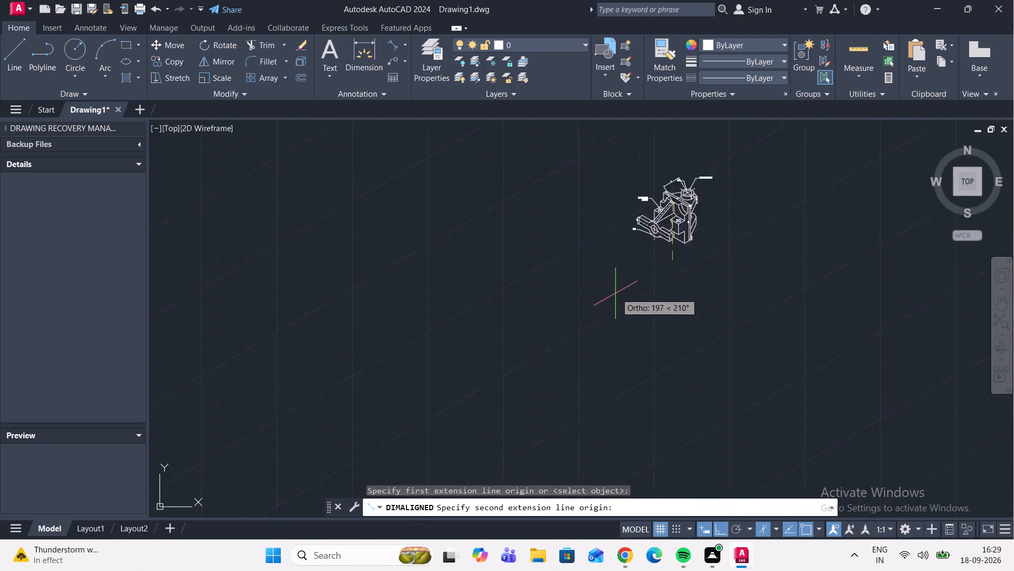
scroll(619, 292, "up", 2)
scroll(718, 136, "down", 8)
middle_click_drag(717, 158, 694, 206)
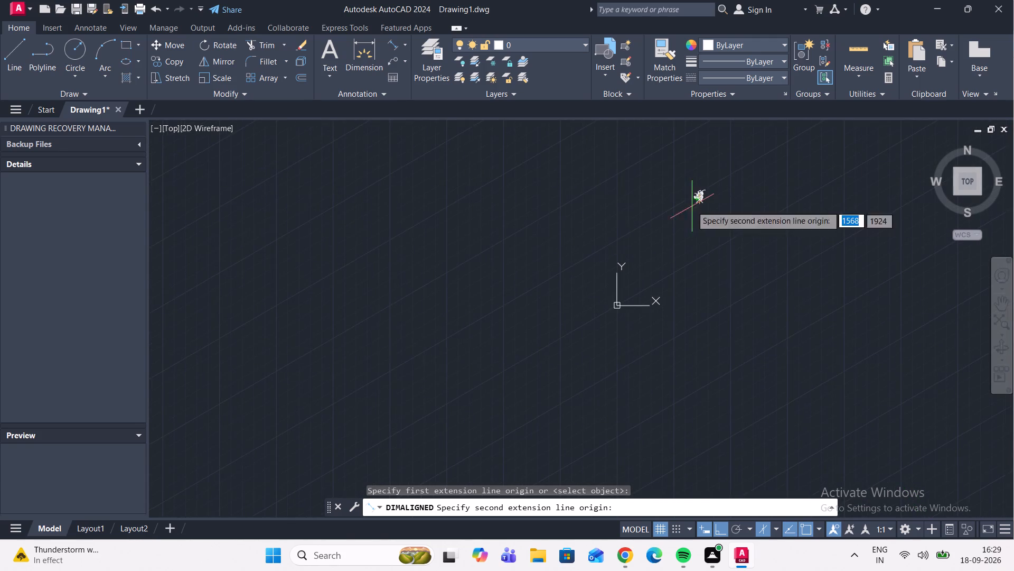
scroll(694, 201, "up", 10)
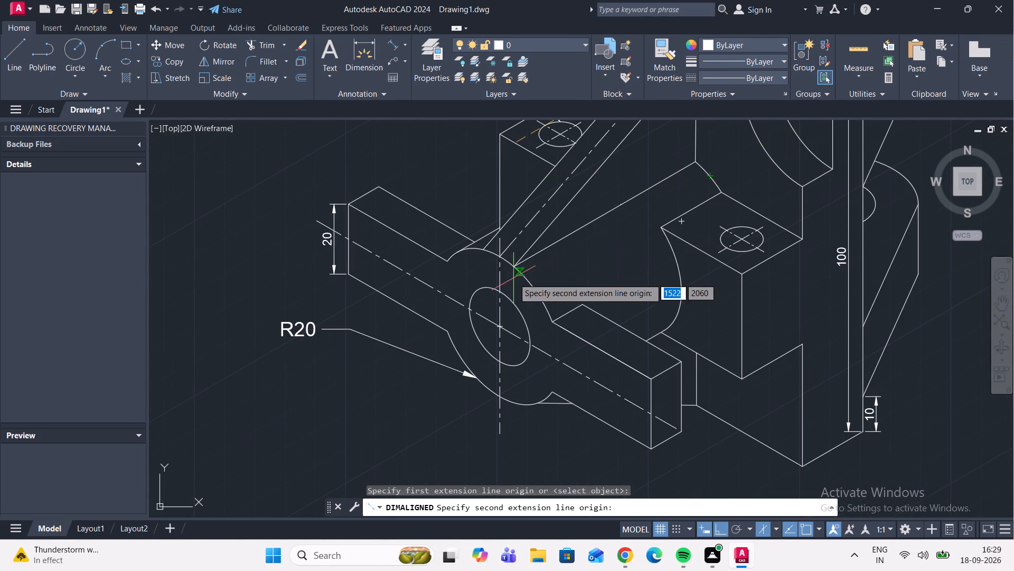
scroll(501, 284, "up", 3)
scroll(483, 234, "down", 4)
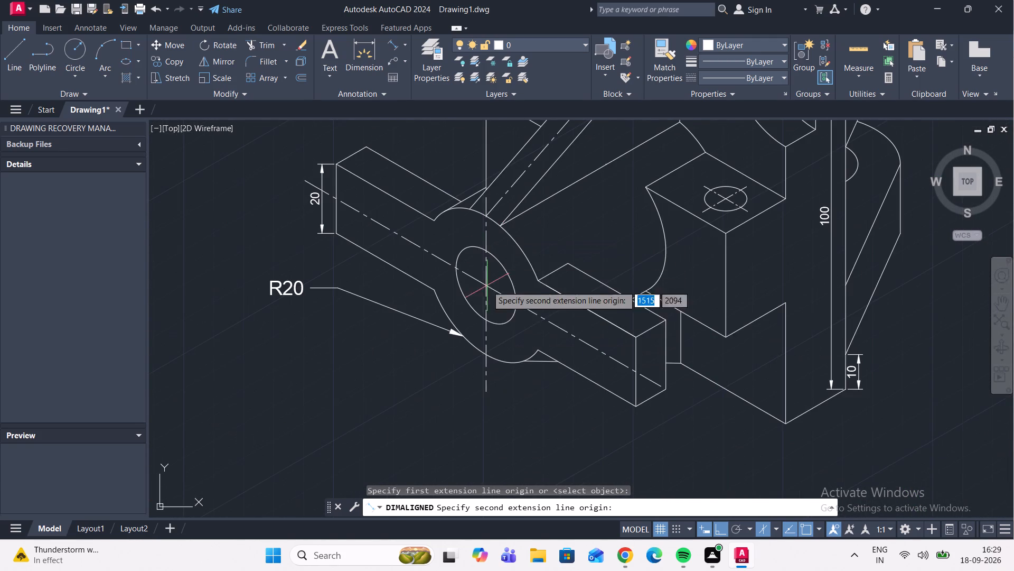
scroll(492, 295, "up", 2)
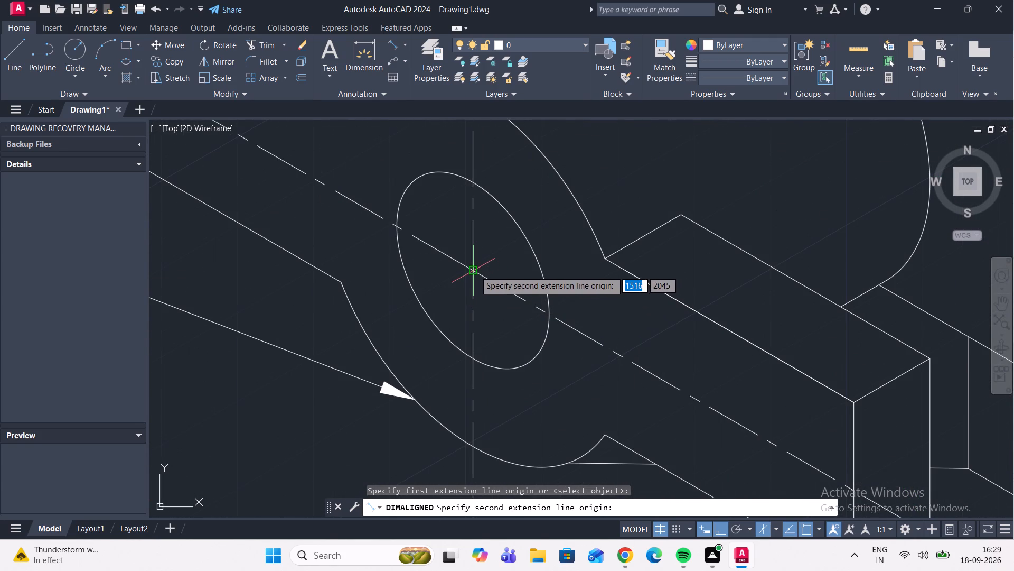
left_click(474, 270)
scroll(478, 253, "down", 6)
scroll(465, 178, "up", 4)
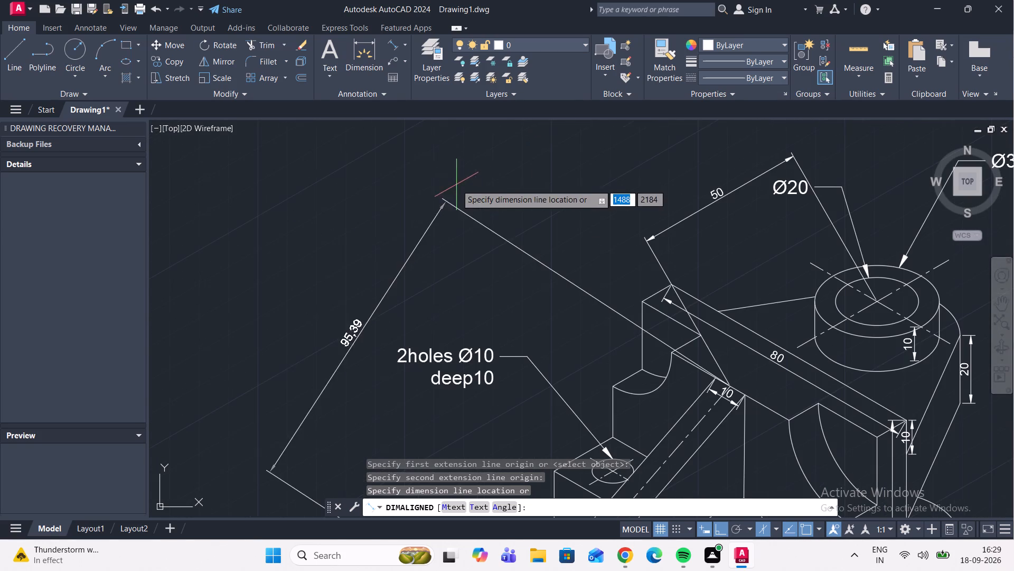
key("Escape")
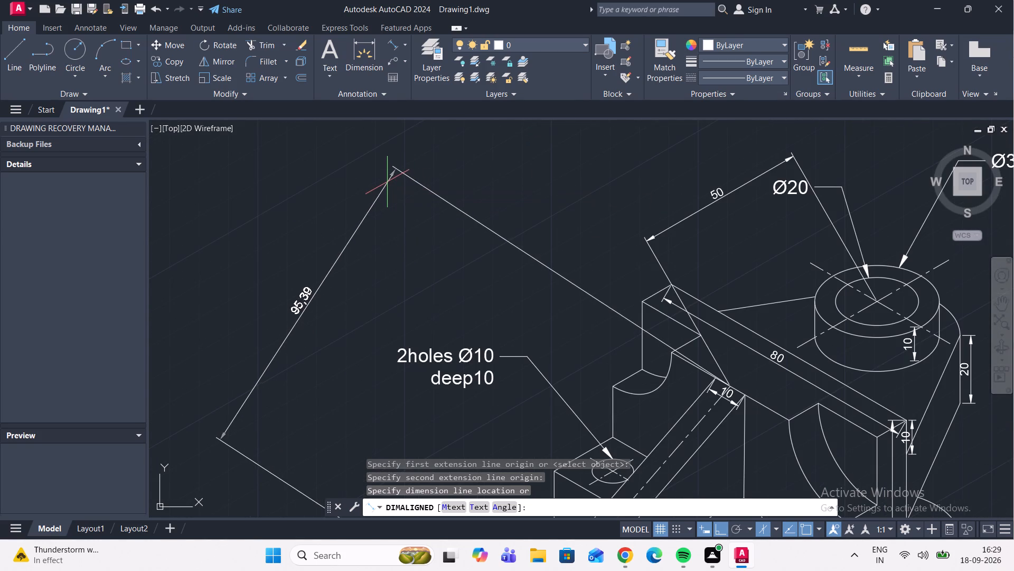
Oblique the 50 aligned dimension above the top plate, picking two points along the vertical edge below the rib's top end for the angle.
scroll(391, 176, "down", 4)
scroll(437, 242, "up", 1)
scroll(420, 178, "up", 2)
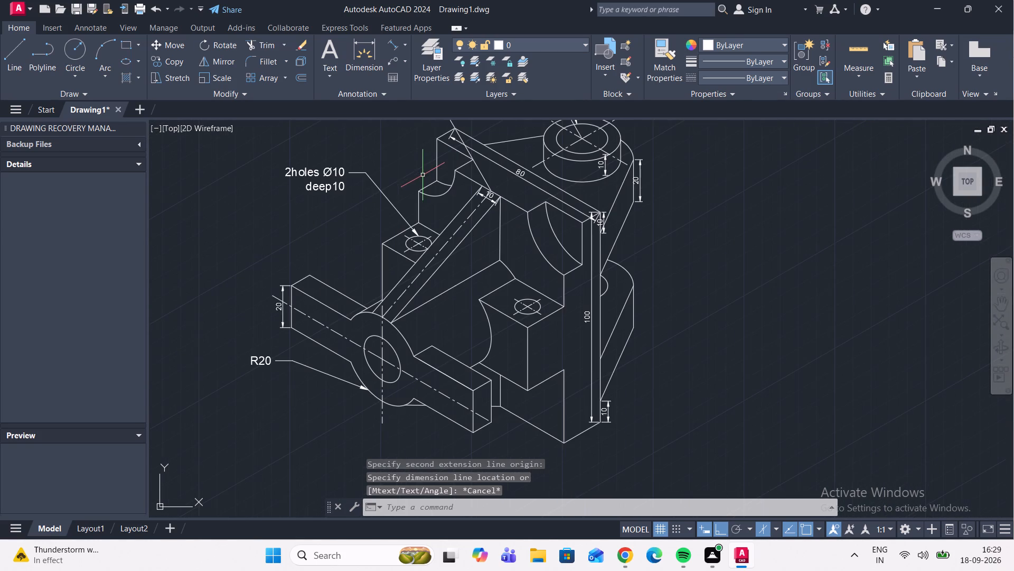
scroll(459, 194, "up", 1)
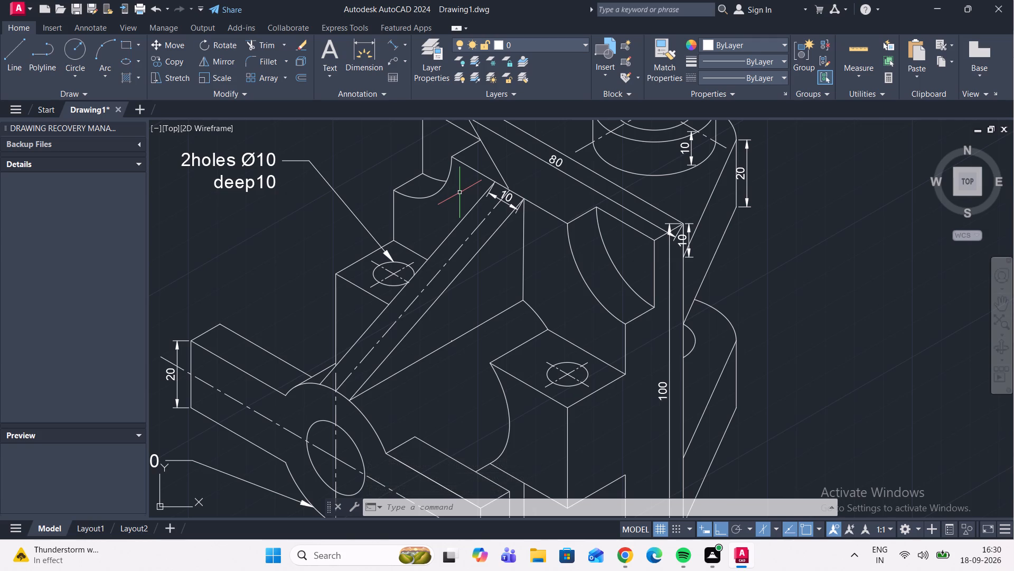
scroll(459, 192, "down", 1)
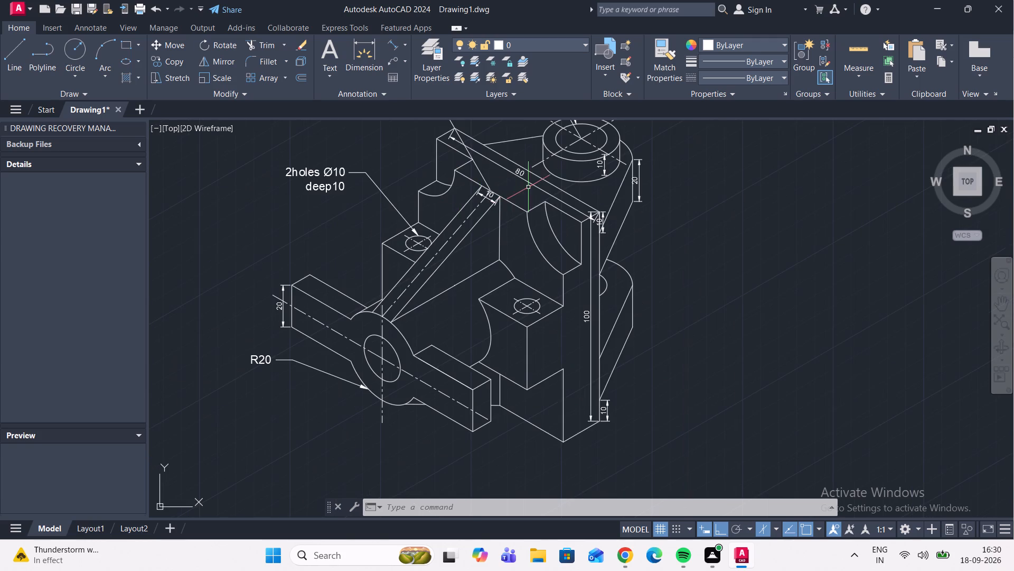
middle_click_drag(528, 187, 430, 274)
middle_click_drag(473, 181, 465, 200)
scroll(423, 175, "up", 1)
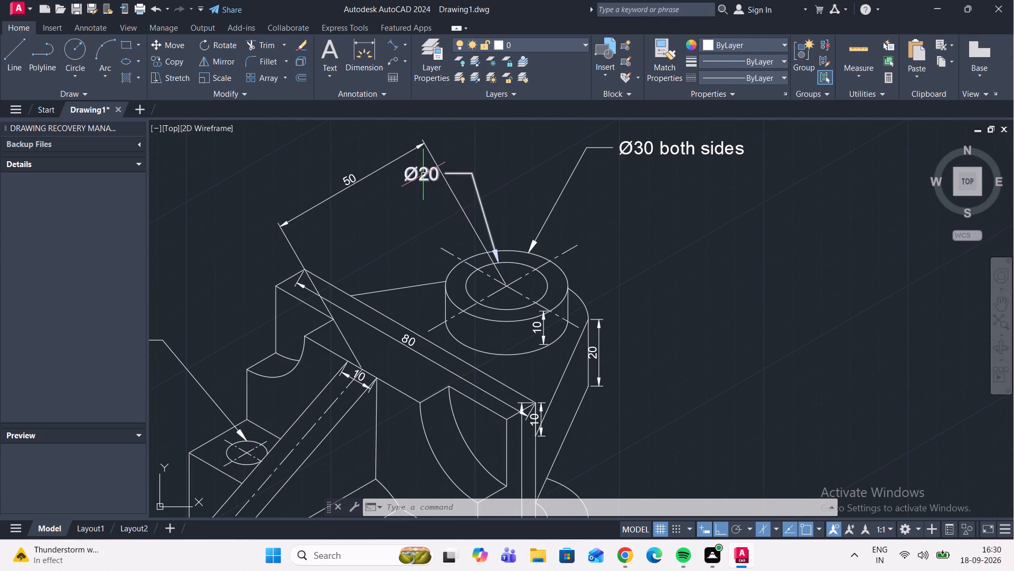
left_click(364, 190)
left_click(342, 164)
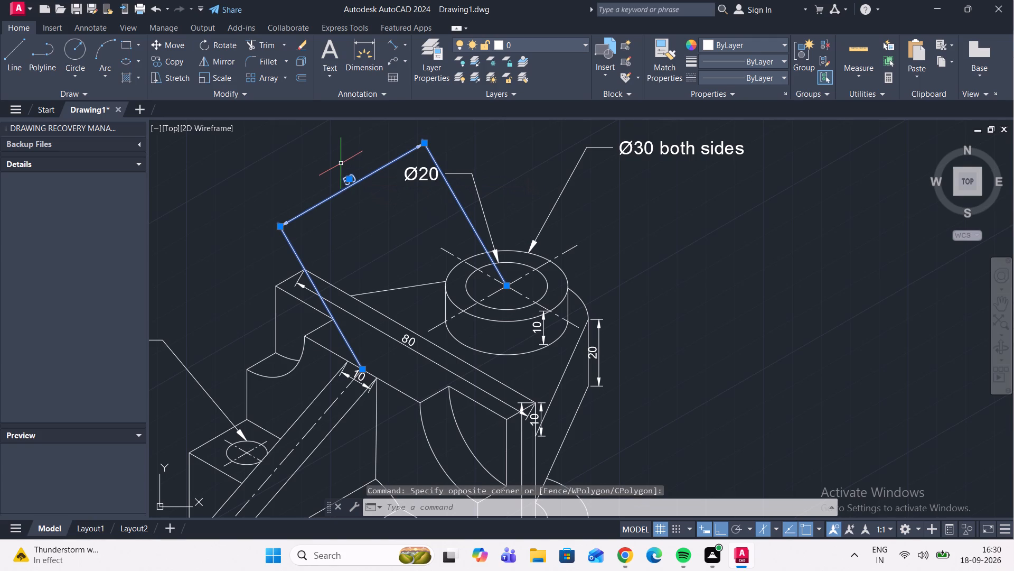
type("DI")
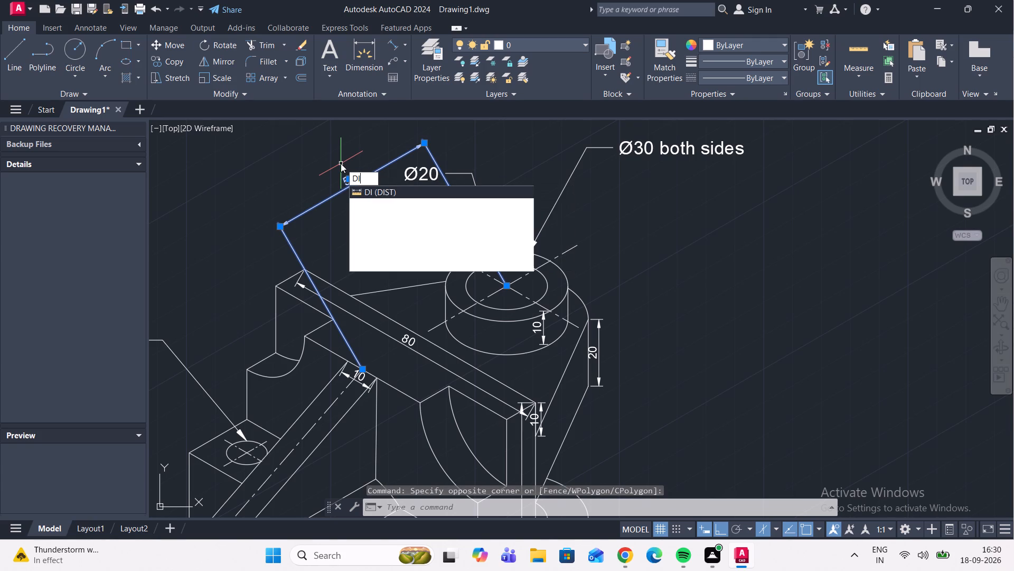
key("m")
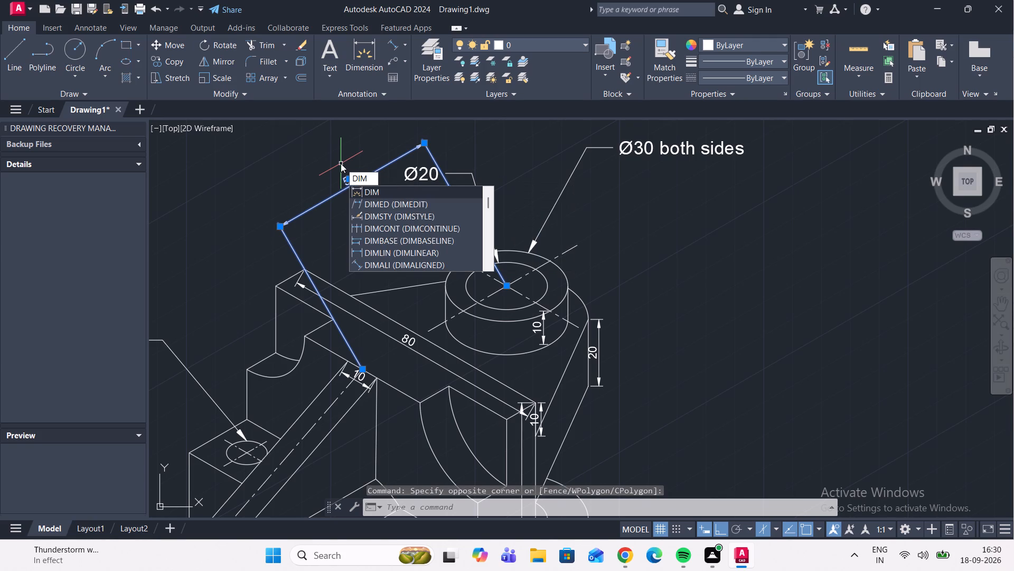
key("e")
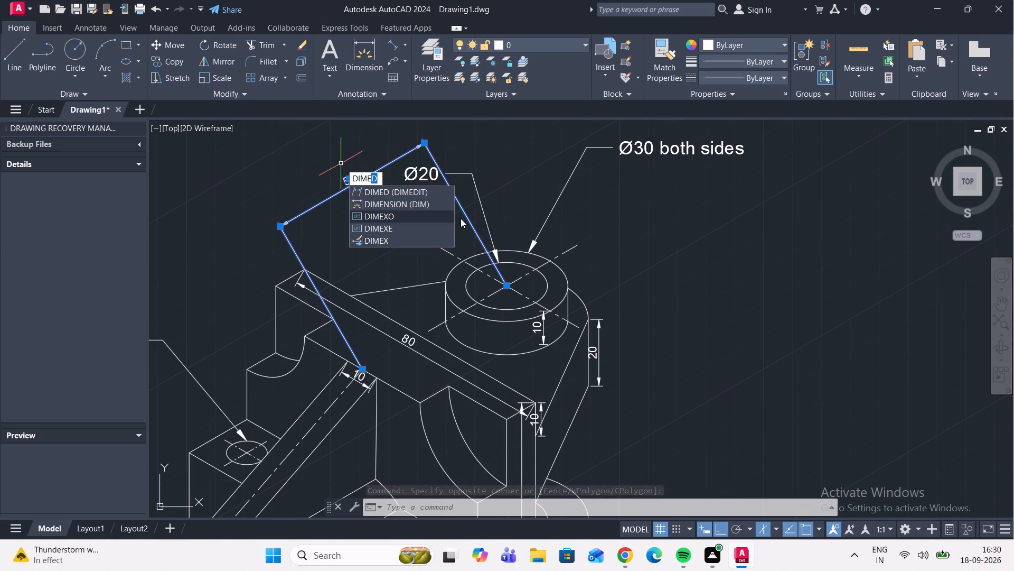
left_click(428, 196)
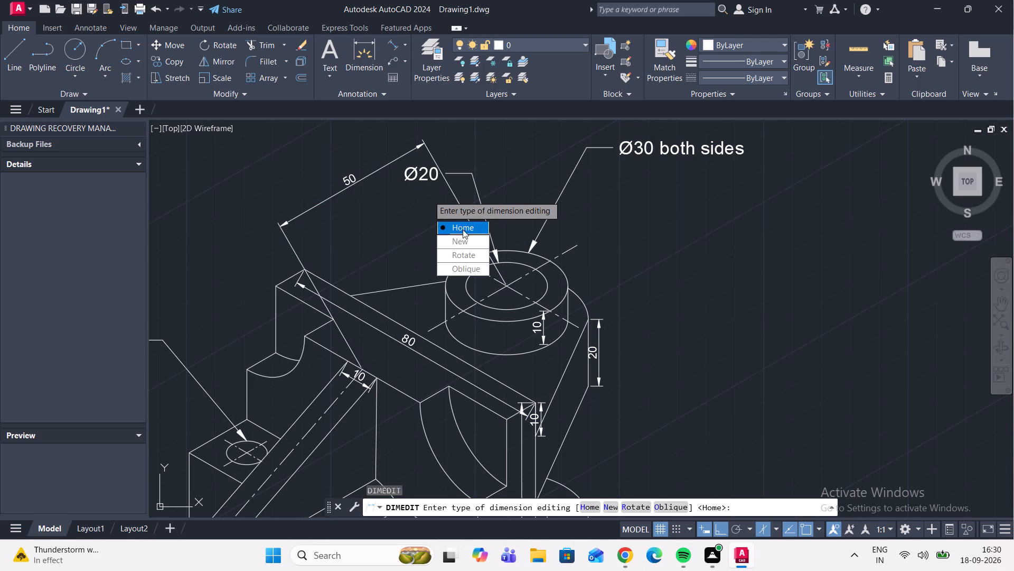
left_click_drag(470, 266, 429, 196)
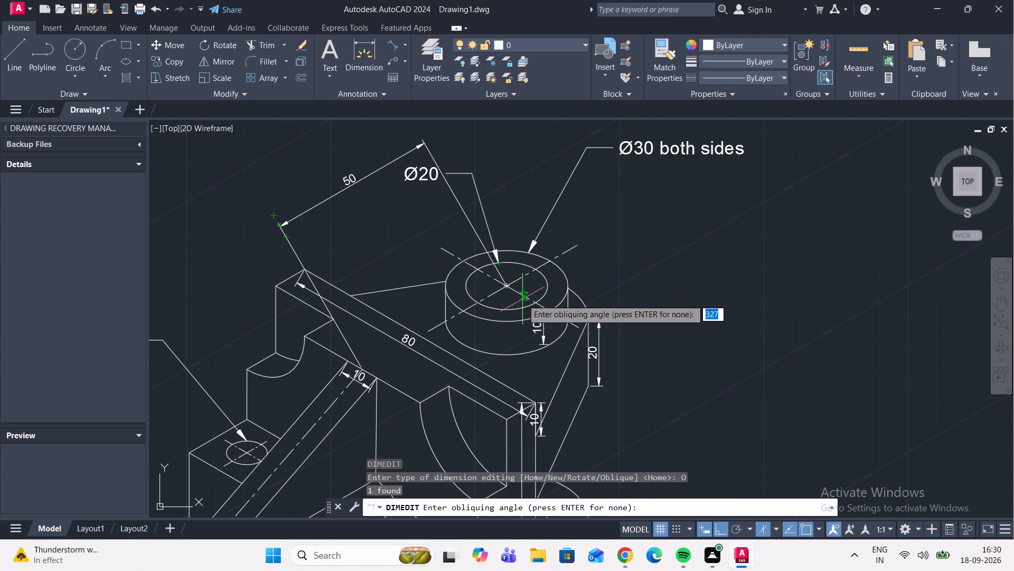
scroll(470, 220, "down", 2)
scroll(457, 296, "up", 2)
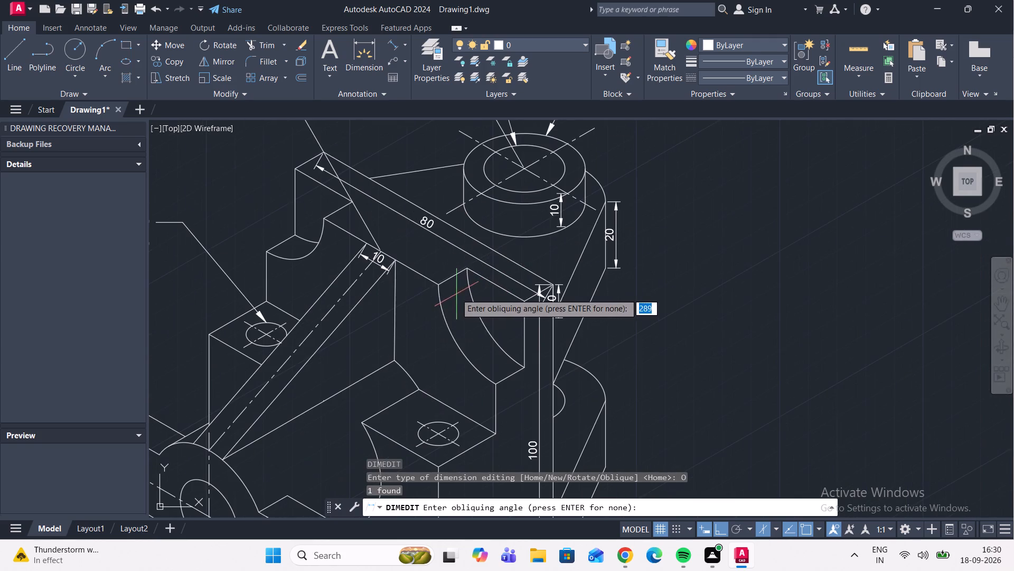
scroll(398, 363, "up", 2)
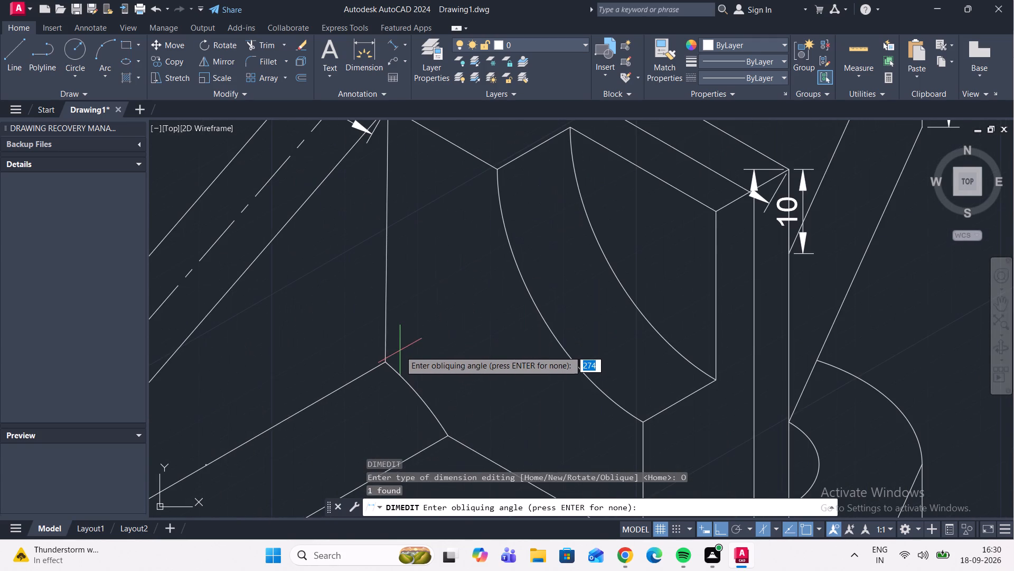
left_click(386, 360)
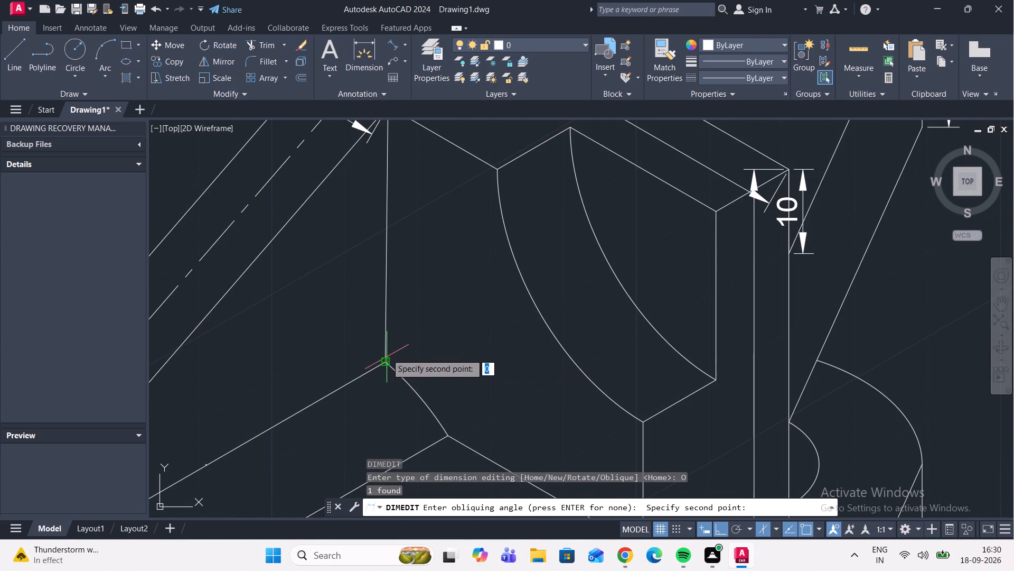
left_click(388, 231)
Oblique the vertical 20 dimension beside the upper boss arm, taking the angle from two points on the arm's slanted edge.
scroll(406, 223, "down", 3)
middle_click_drag(404, 232, 382, 297)
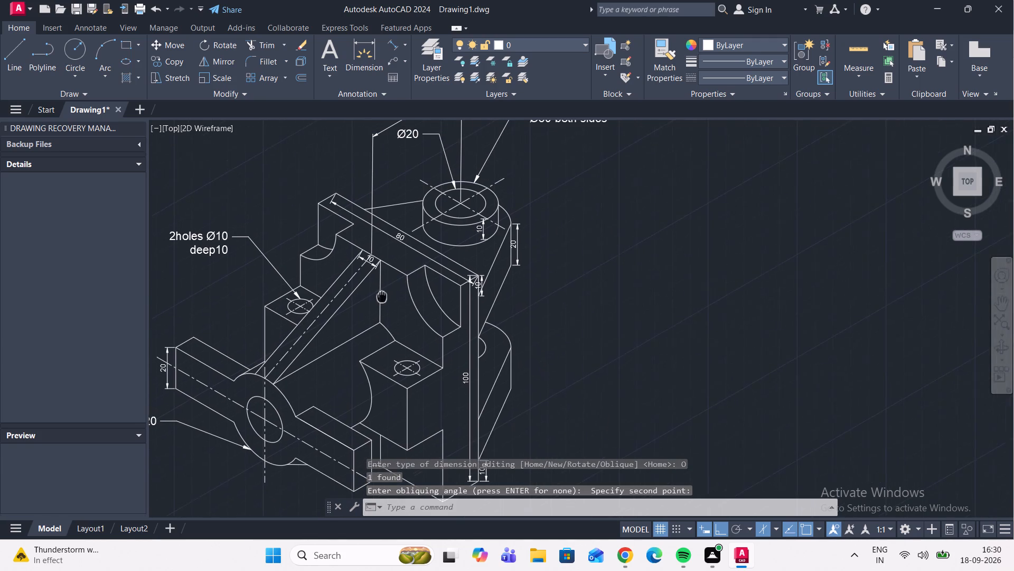
middle_click_drag(436, 208, 417, 296)
scroll(414, 197, "up", 1)
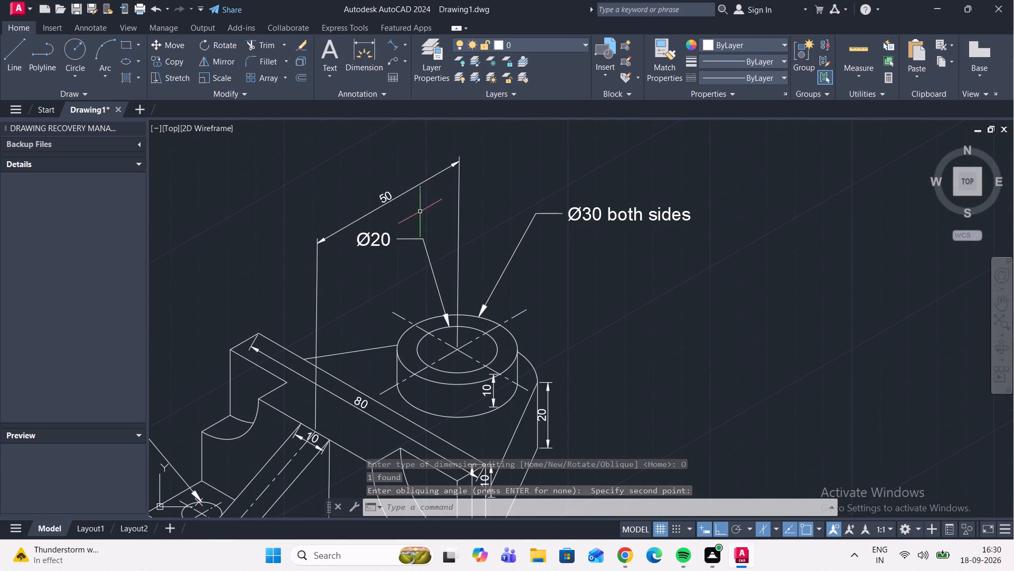
middle_click_drag(515, 258, 468, 165)
scroll(520, 316, "up", 1)
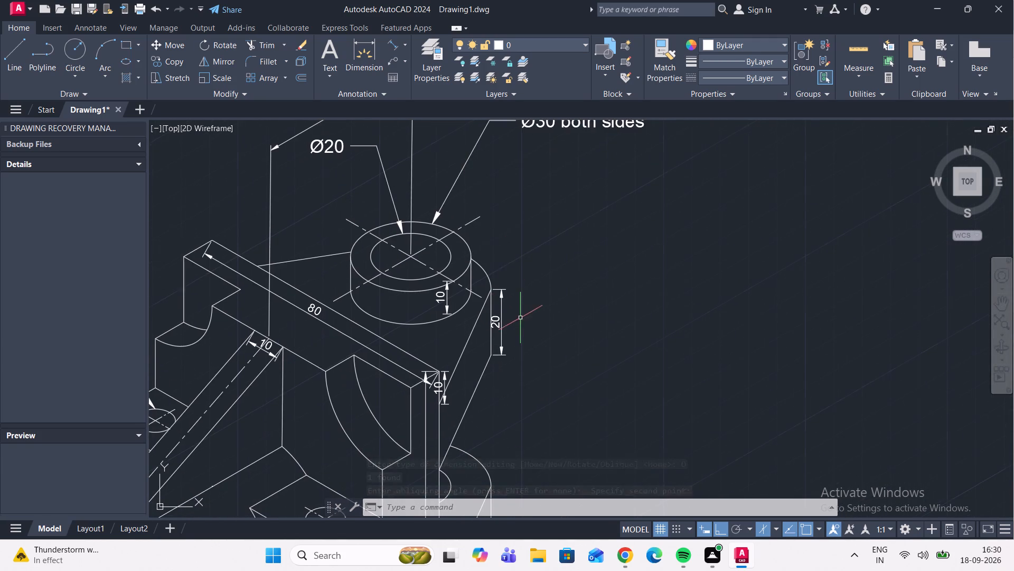
scroll(520, 316, "up", 2)
left_click_drag(476, 274, 470, 255)
left_click(432, 197)
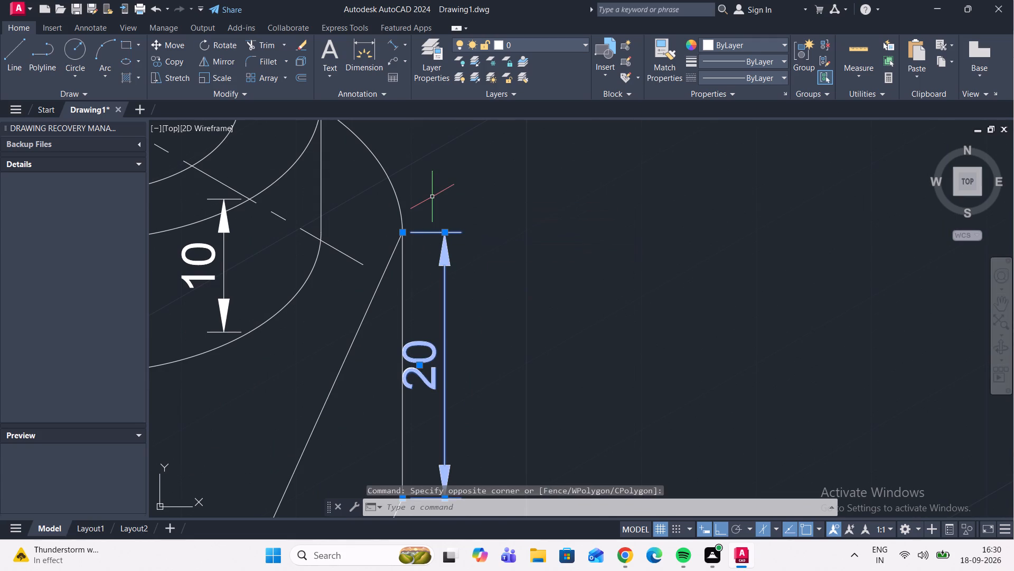
key("d")
type("IM")
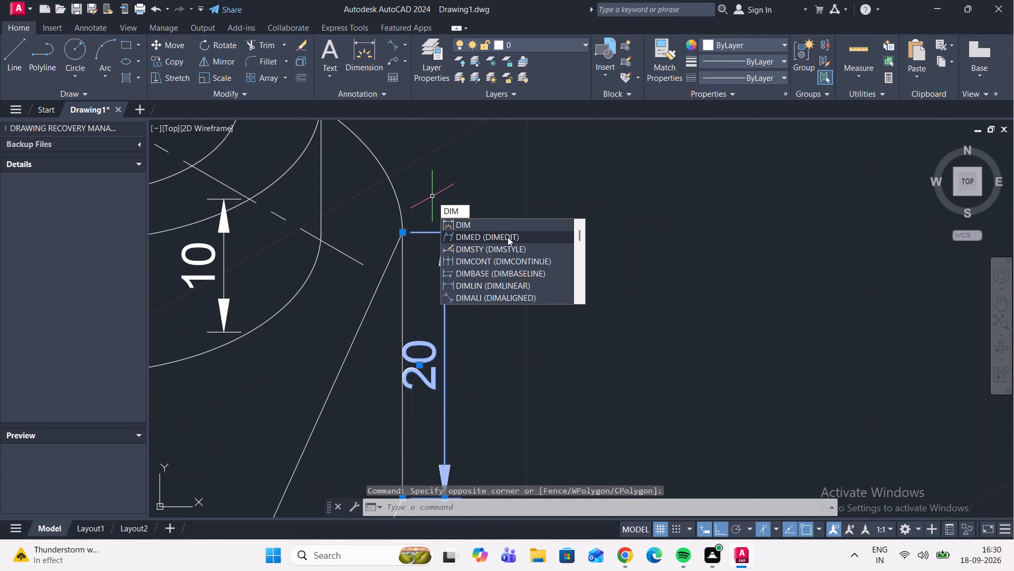
left_click(508, 237)
left_click_drag(559, 309, 508, 237)
scroll(463, 172, "down", 3)
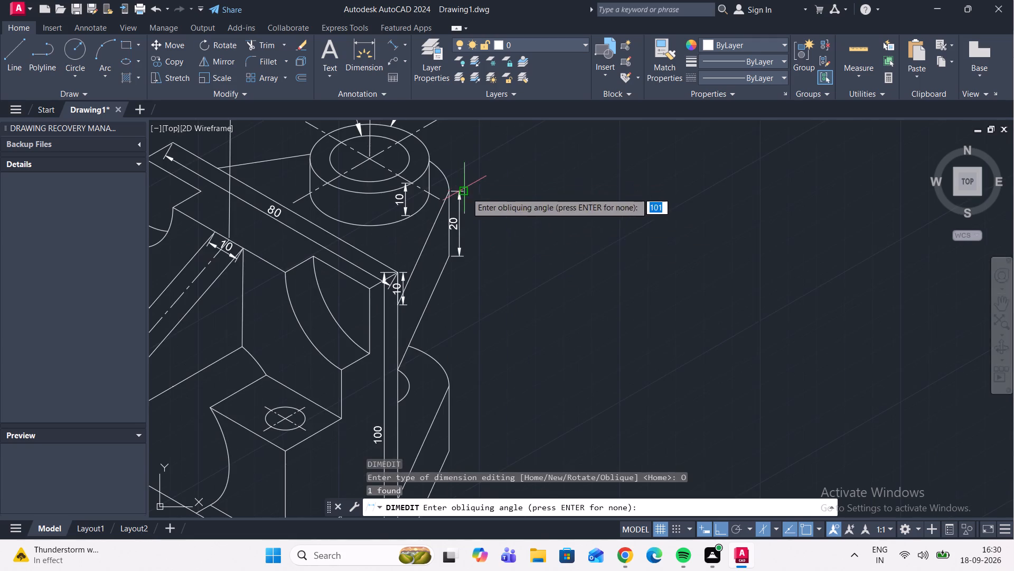
scroll(450, 232, "up", 2)
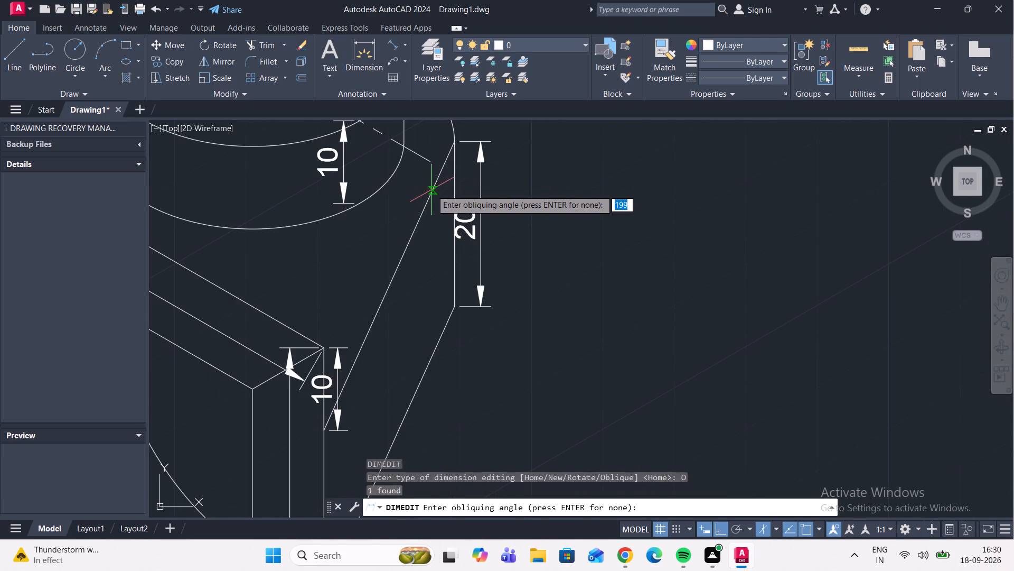
left_click(431, 190)
left_click(416, 226)
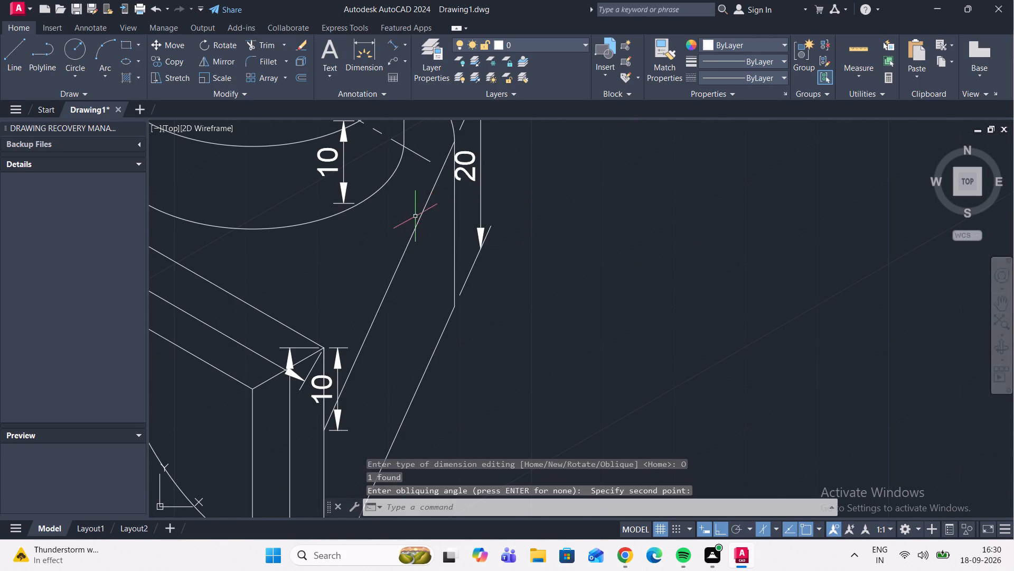
Oblique the vertical 10 dimension on the upper boss, taking the angle from two nearby points on the boss's outer top rim.
scroll(469, 206, "down", 4)
scroll(459, 200, "up", 3)
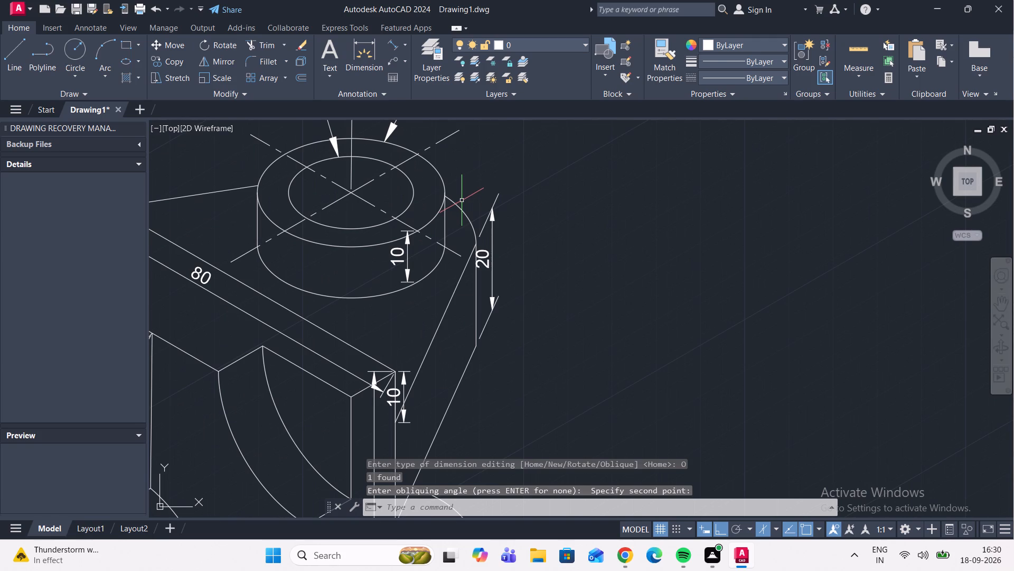
scroll(462, 200, "up", 2)
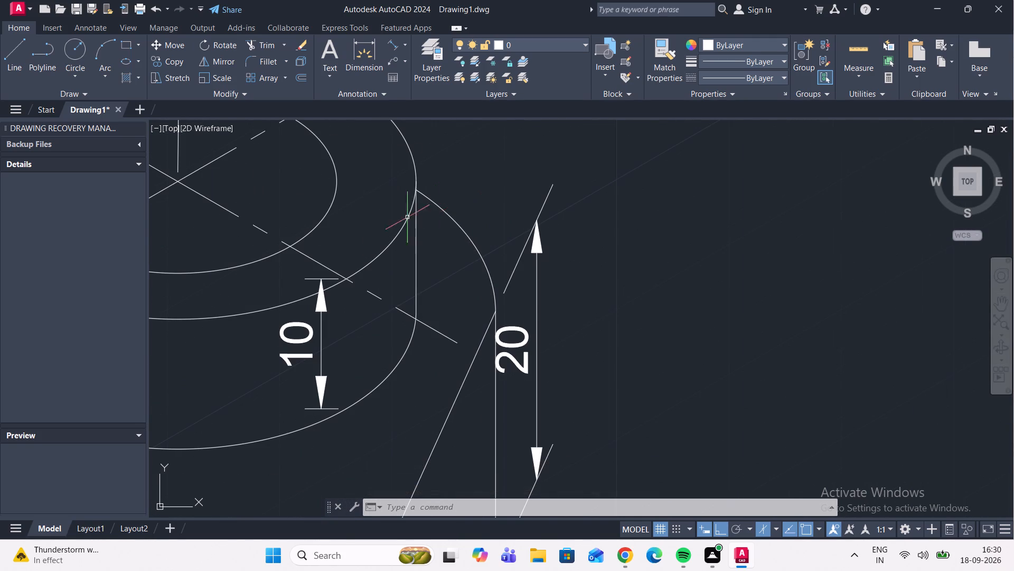
middle_click_drag(367, 240, 458, 204)
left_click(447, 303)
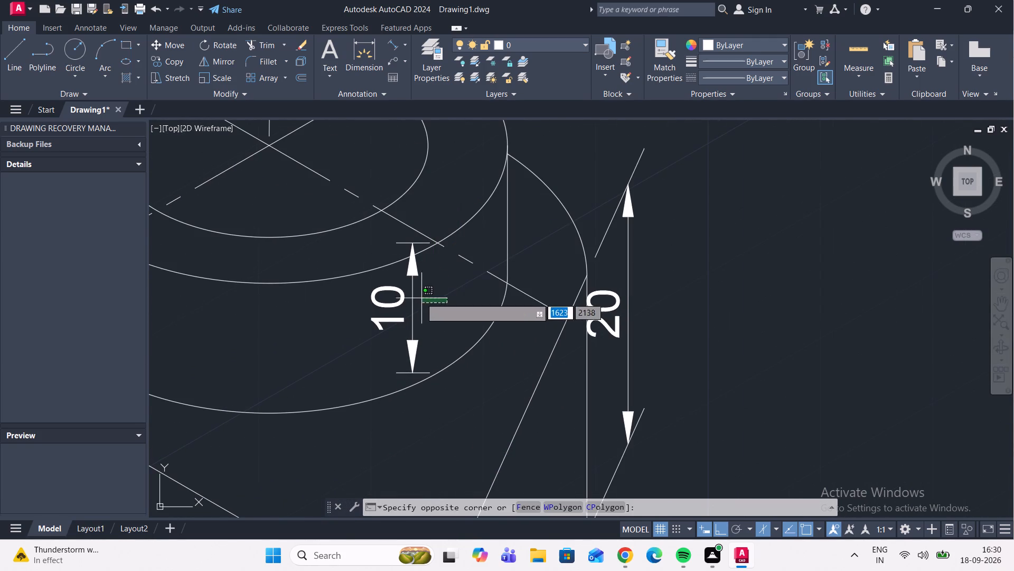
left_click(395, 292)
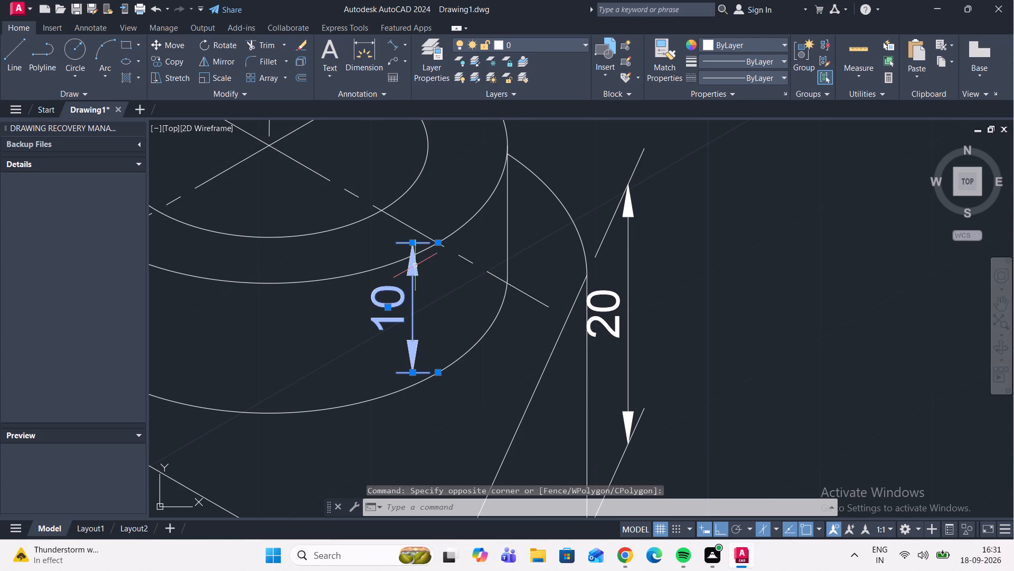
key("space")
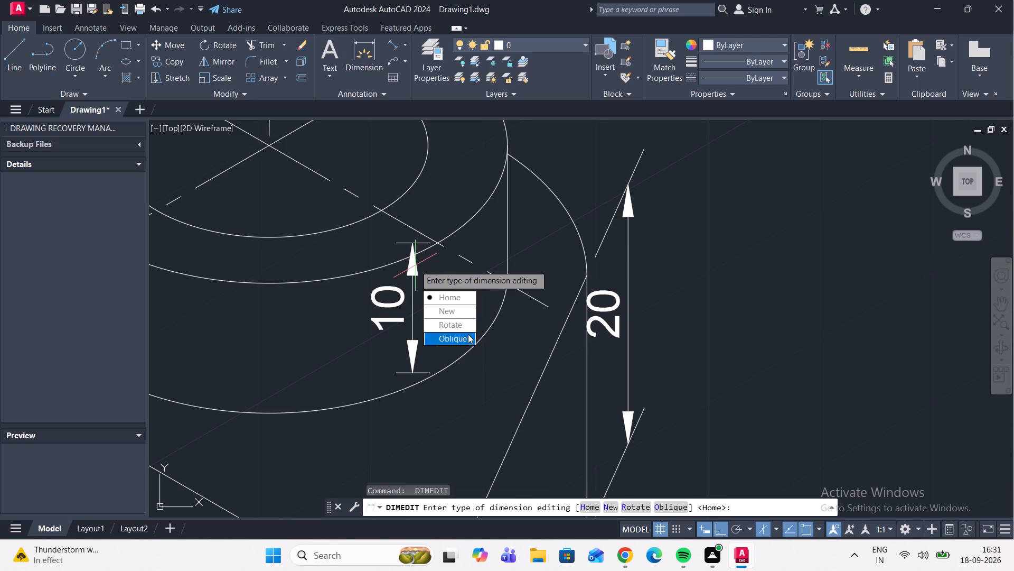
left_click_drag(468, 334, 415, 265)
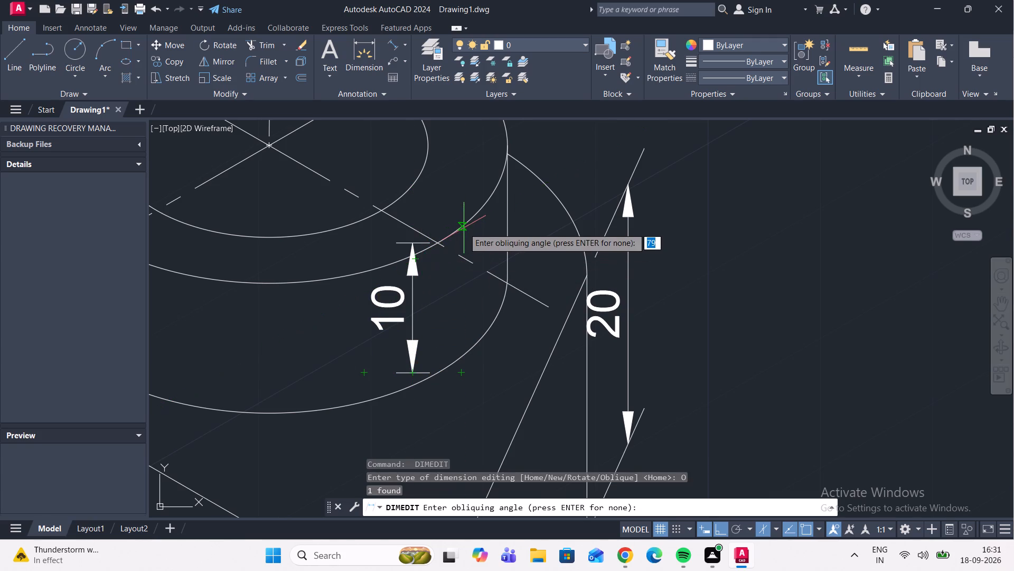
left_click(464, 225)
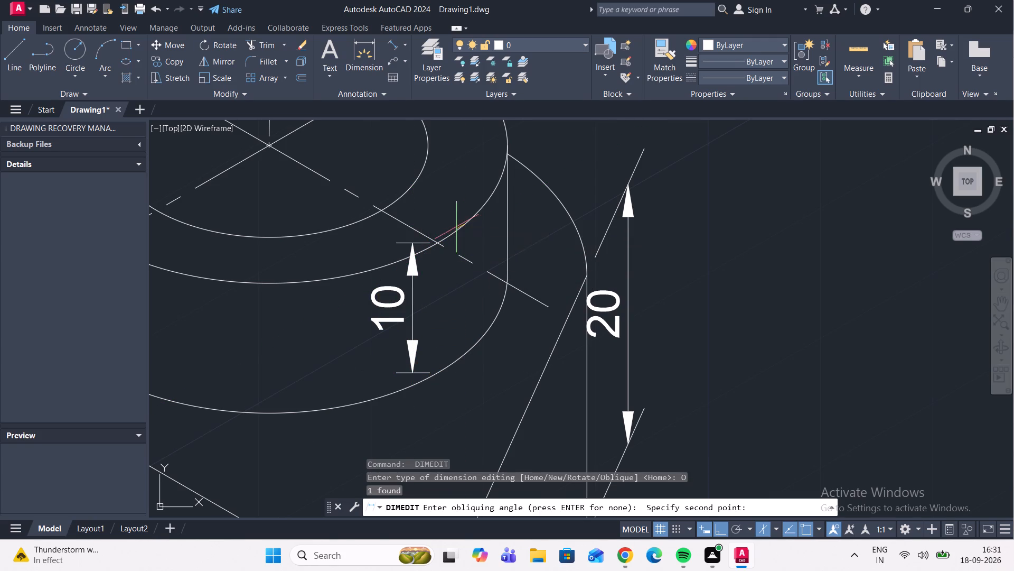
scroll(443, 242, "up", 2)
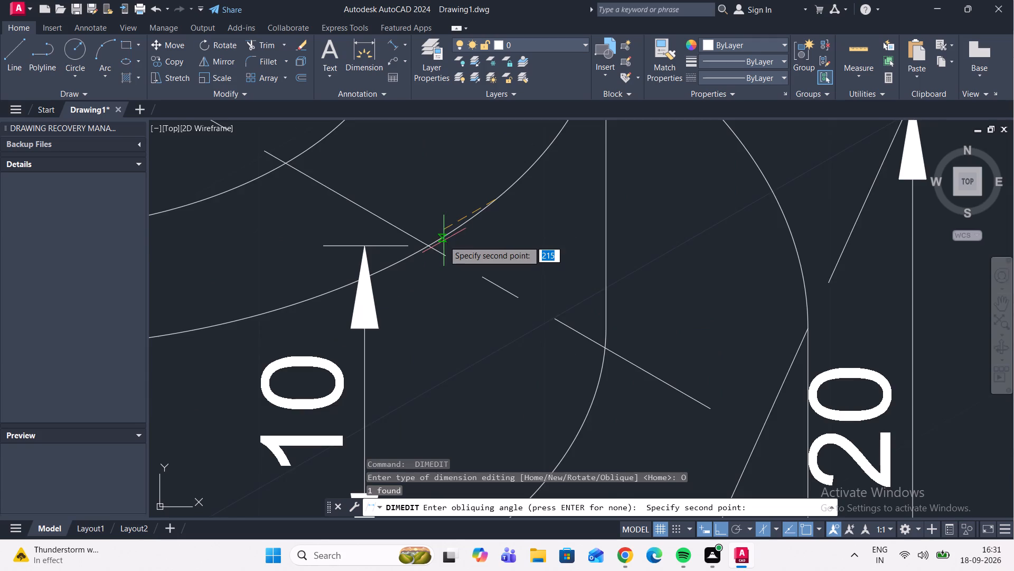
scroll(444, 241, "up", 2)
left_click(449, 223)
Oblique the vertical 10 dimension at the top plate's outer corner, taking the angle from two points on the plate's short top end edge.
scroll(454, 218, "down", 5)
scroll(450, 227, "up", 1)
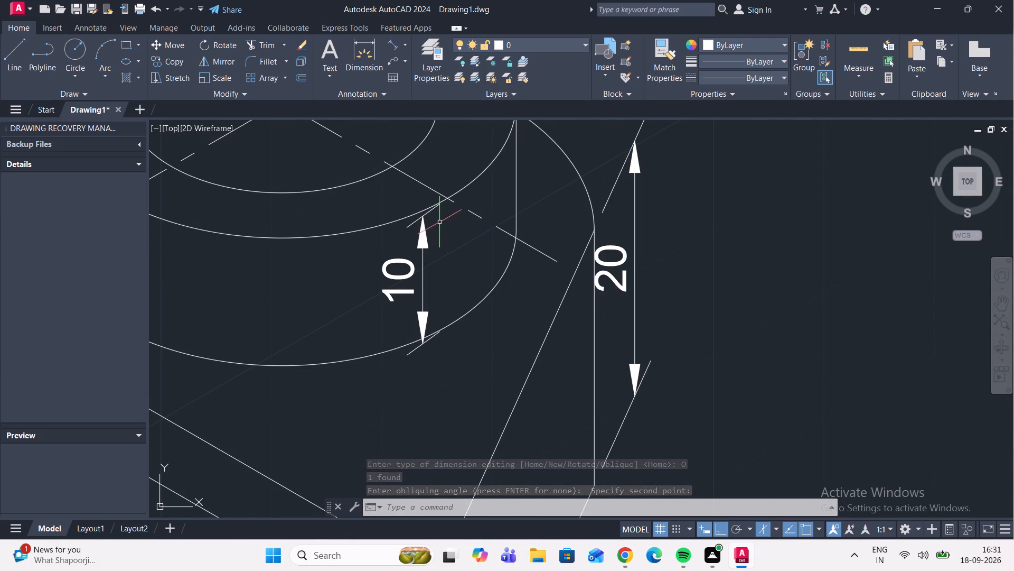
scroll(477, 205, "down", 3)
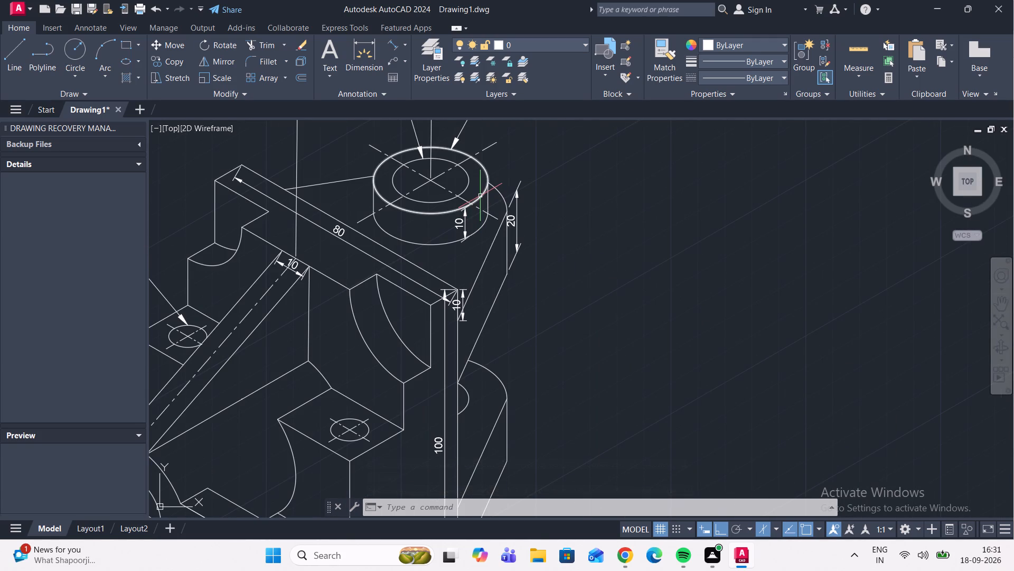
scroll(481, 195, "down", 3)
scroll(468, 164, "up", 3)
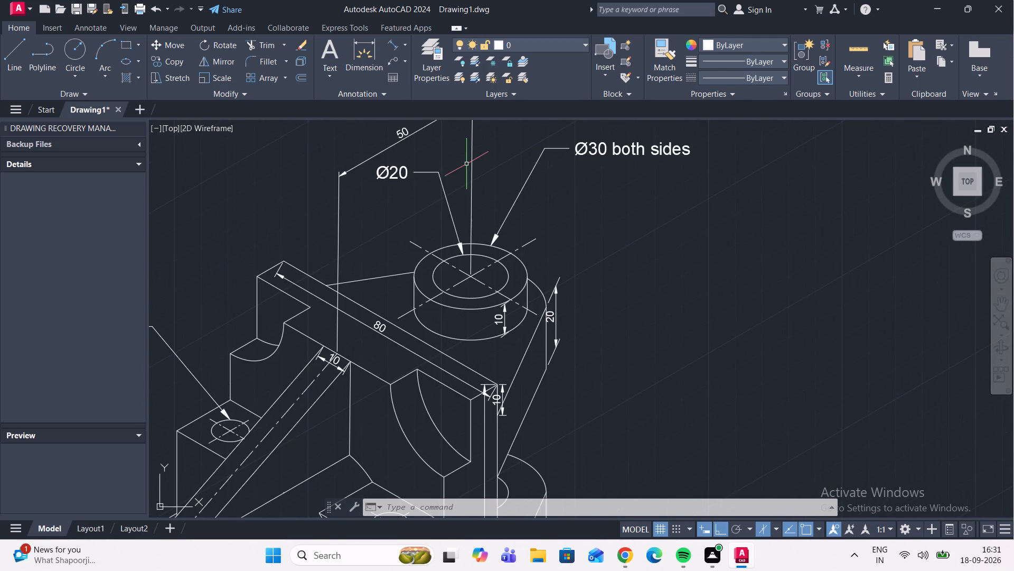
middle_click_drag(411, 152, 385, 195)
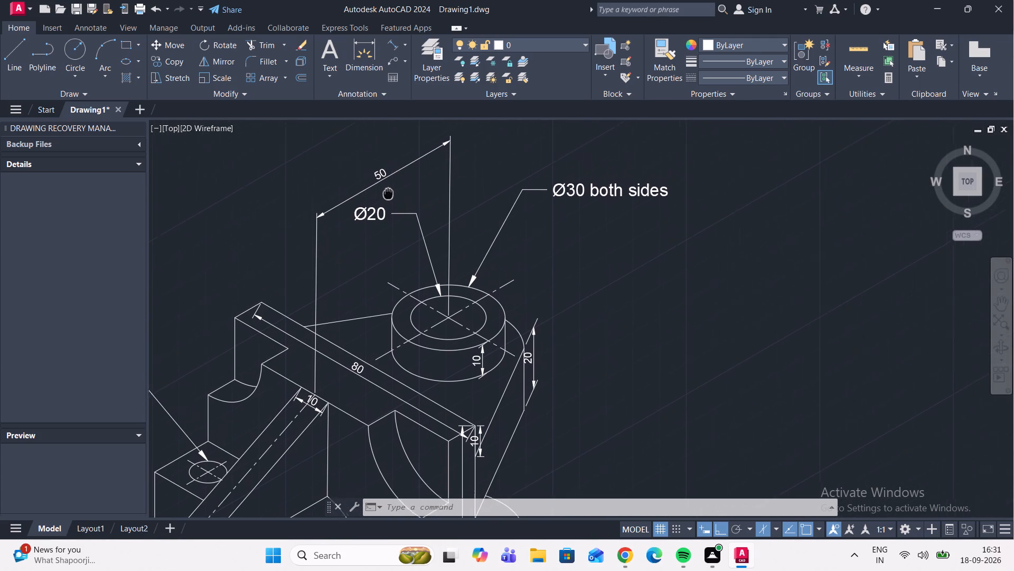
middle_click_drag(385, 195, 344, 178)
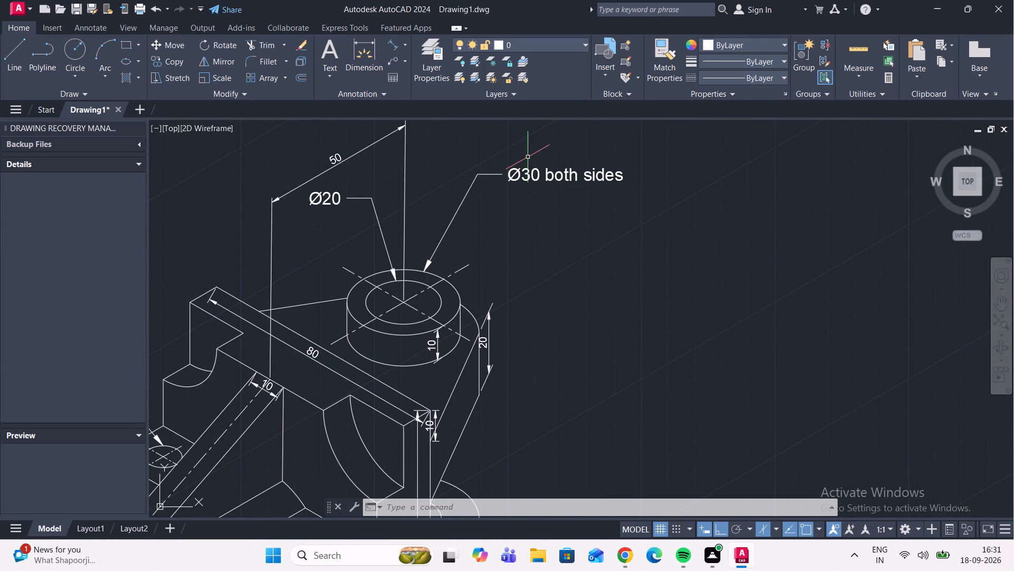
scroll(529, 157, "down", 1)
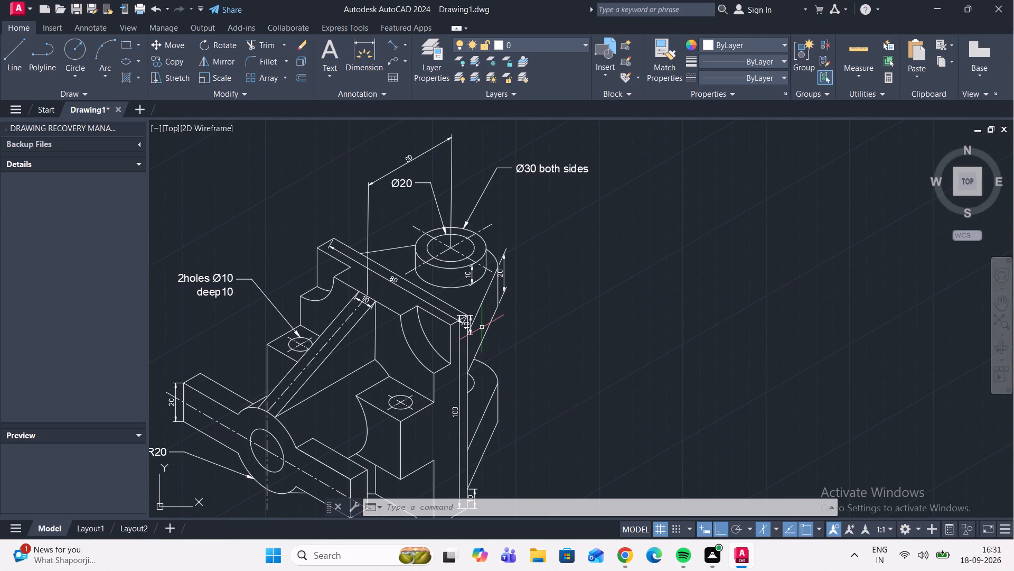
scroll(461, 321, "up", 3)
middle_click_drag(468, 291, 422, 183)
scroll(442, 198, "up", 1)
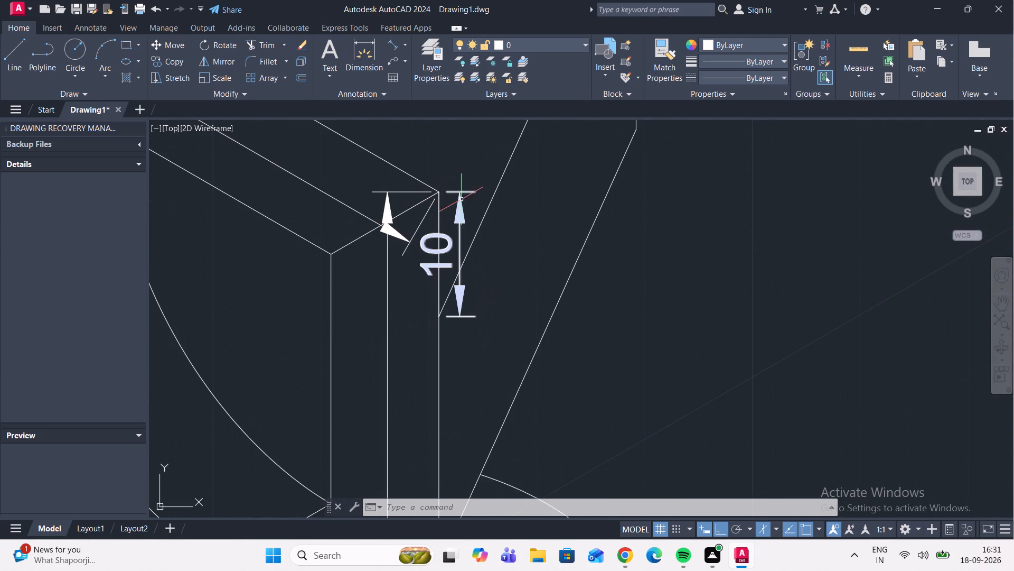
left_click(463, 201)
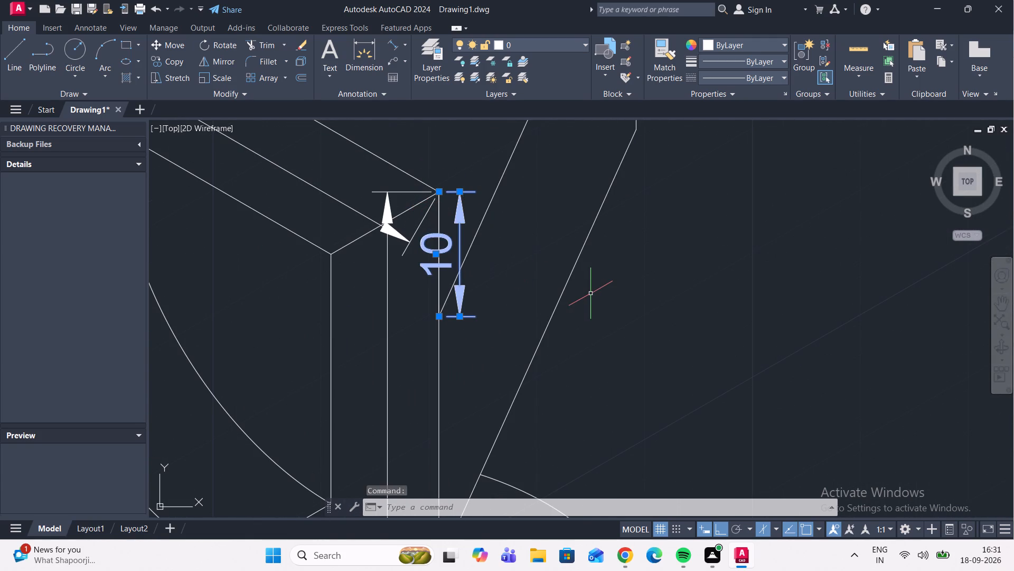
key("d")
key("i")
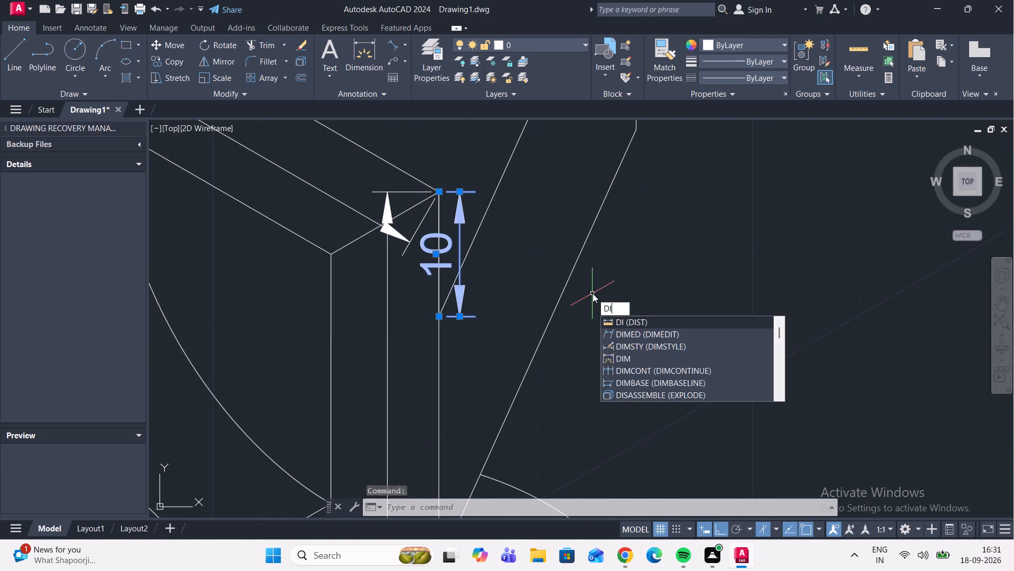
key("m")
type("ED")
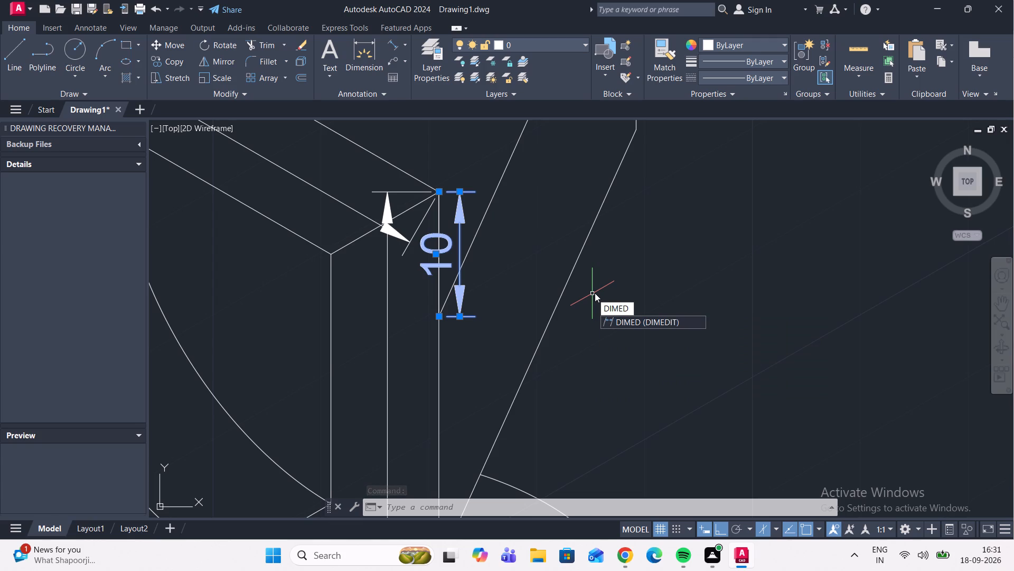
key("i")
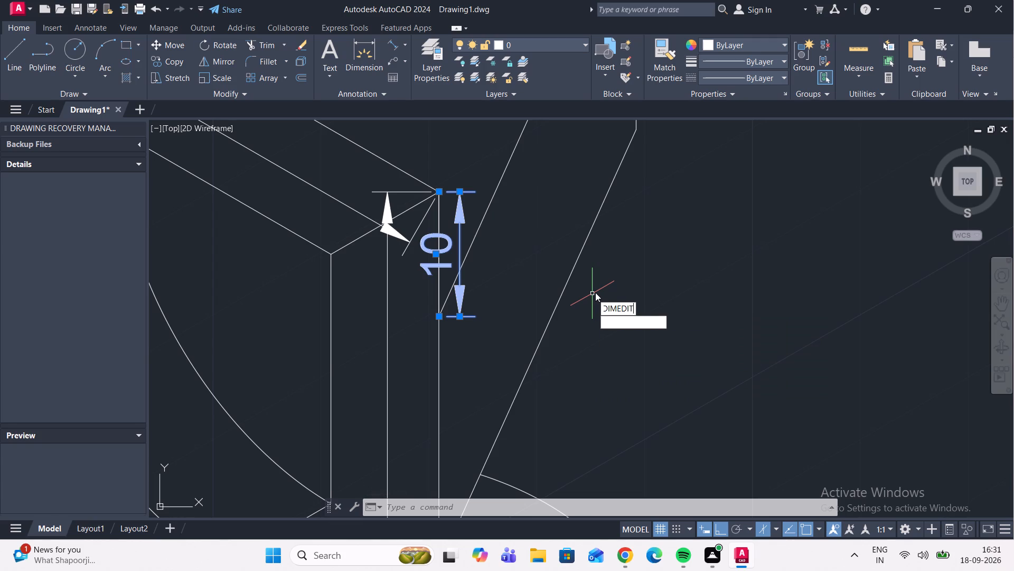
key("t")
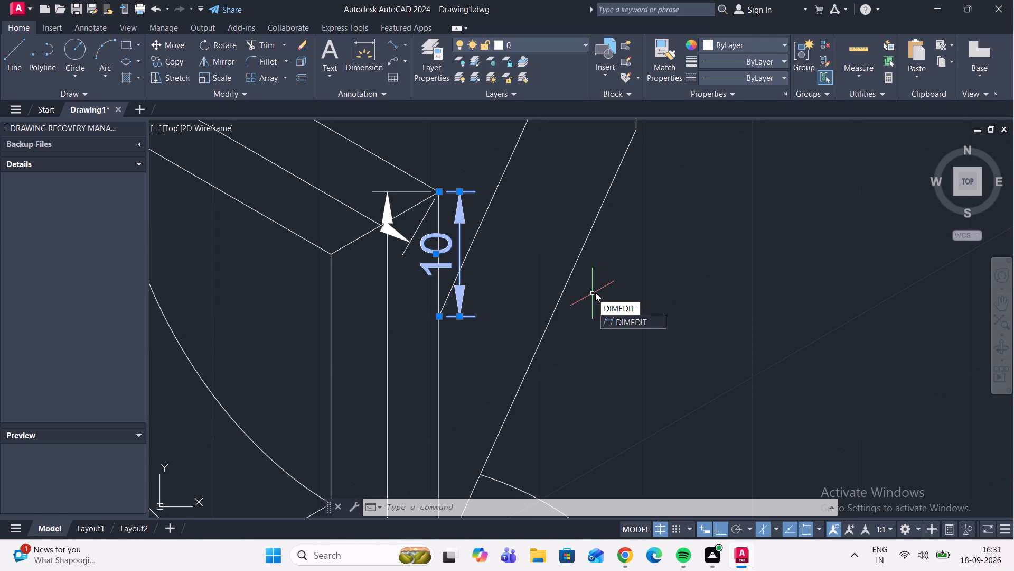
key("Return")
left_click_drag(646, 367, 595, 292)
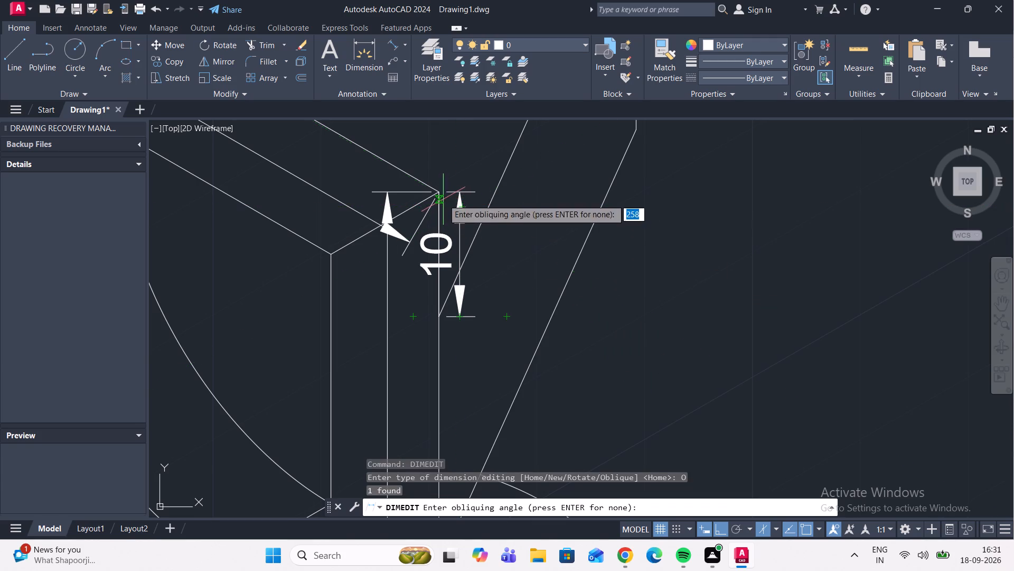
scroll(438, 198, "up", 3)
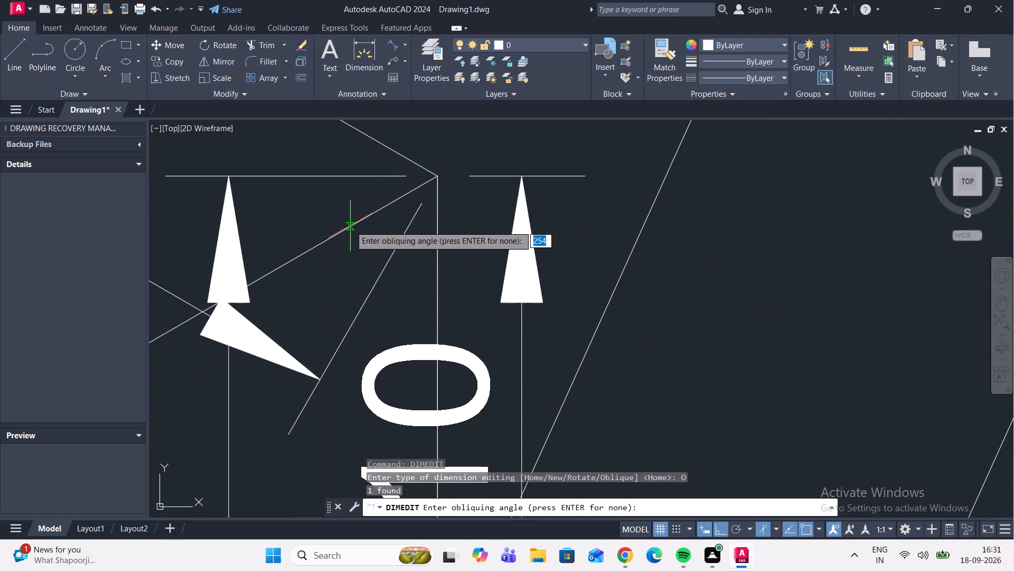
left_click(350, 226)
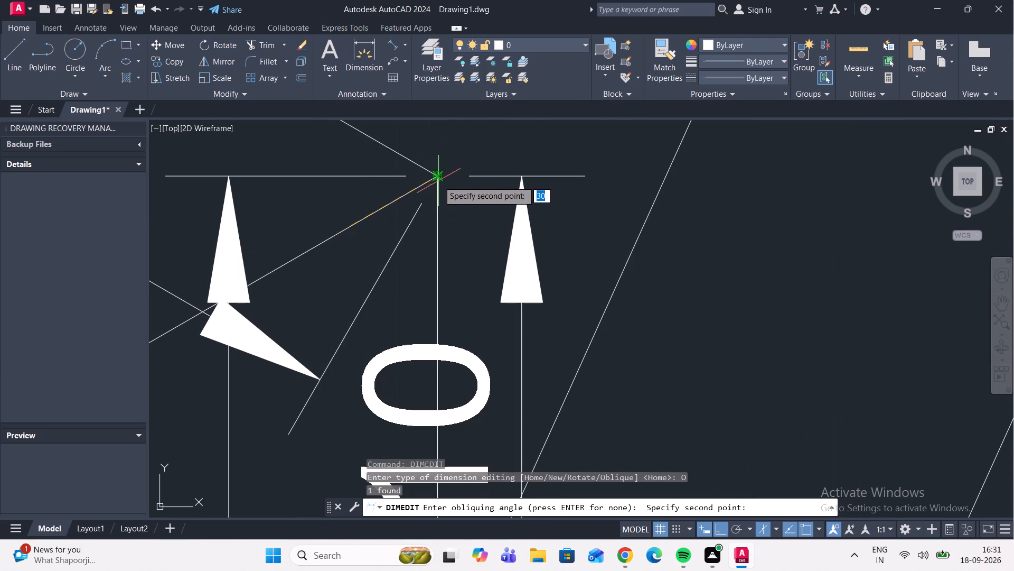
left_click(438, 180)
Oblique the vertical 100 dimension, taking the angle from the endpoints of the short slanted edge below the curved cutout.
scroll(455, 158, "down", 4)
scroll(459, 197, "up", 1)
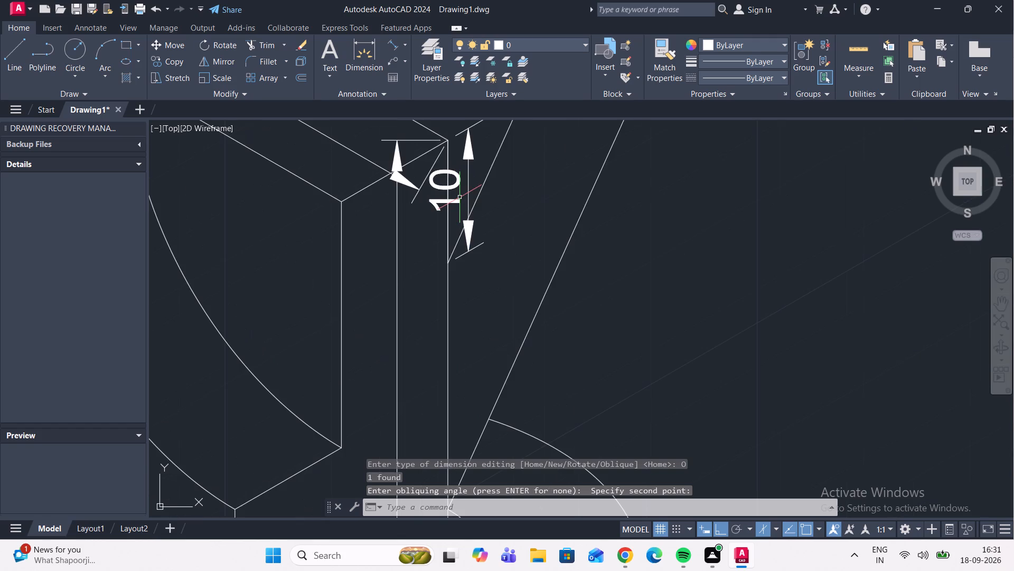
scroll(459, 206, "down", 4)
scroll(449, 203, "up", 2)
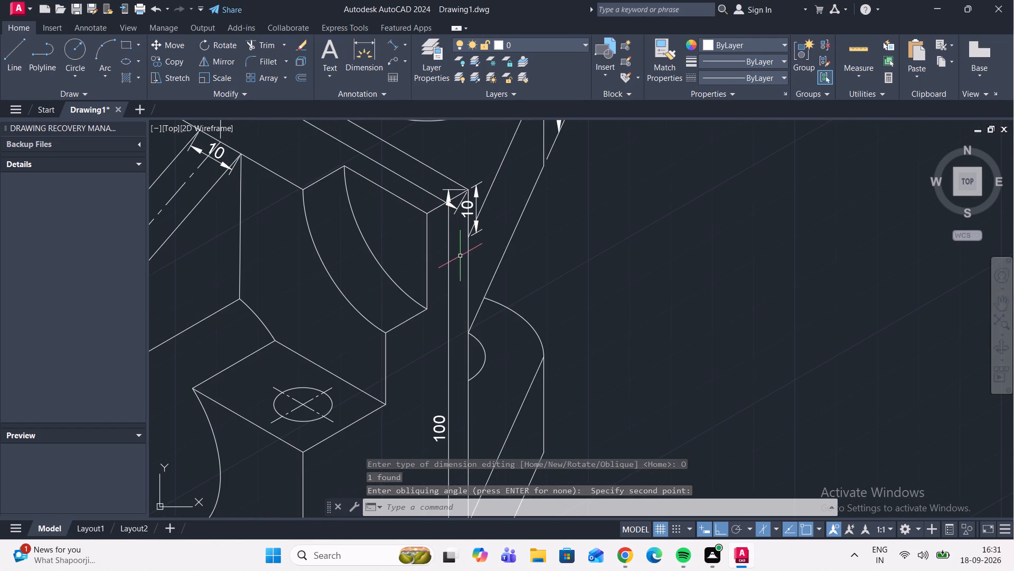
left_click(457, 263)
left_click(439, 253)
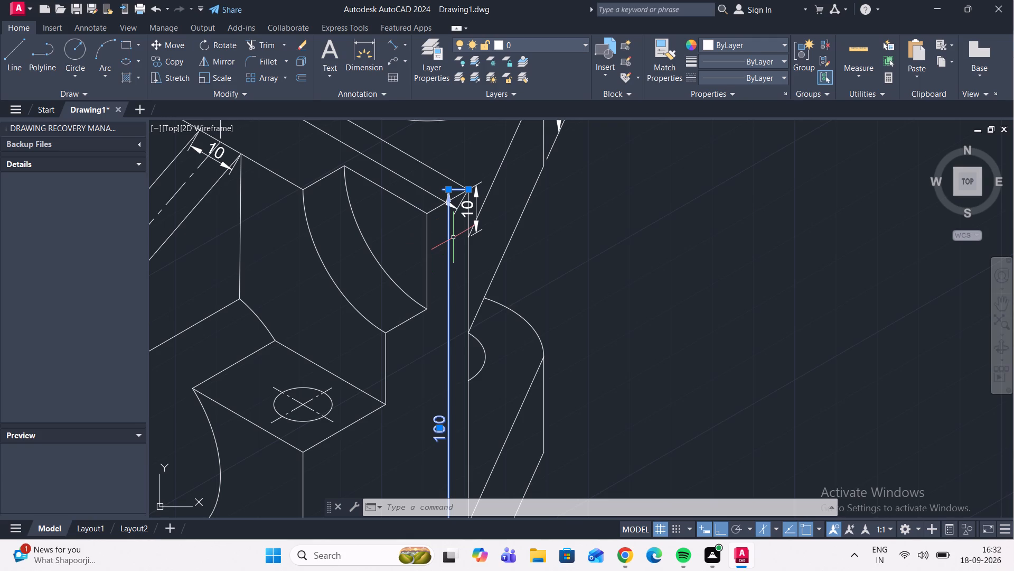
type("DIM")
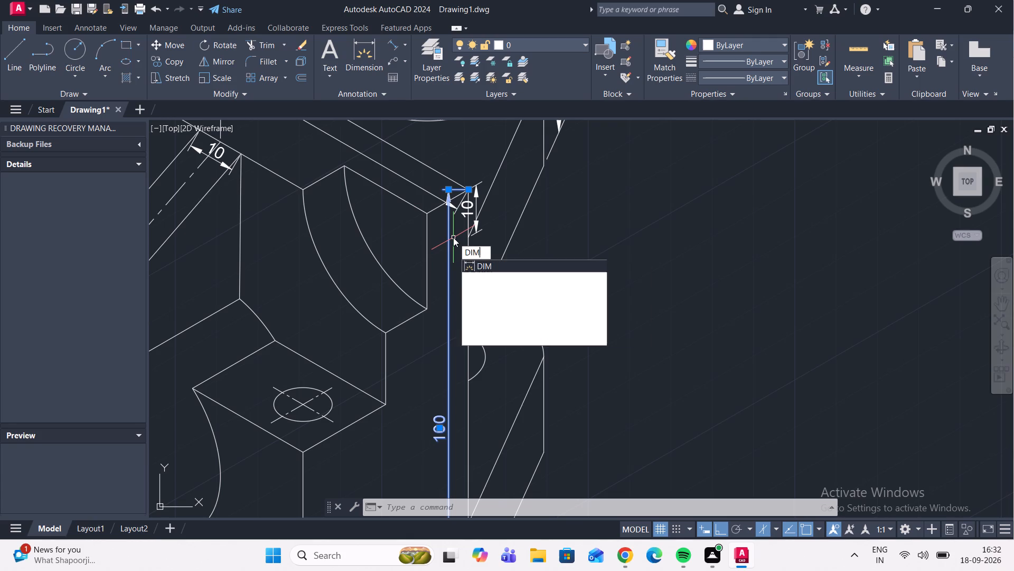
key("e")
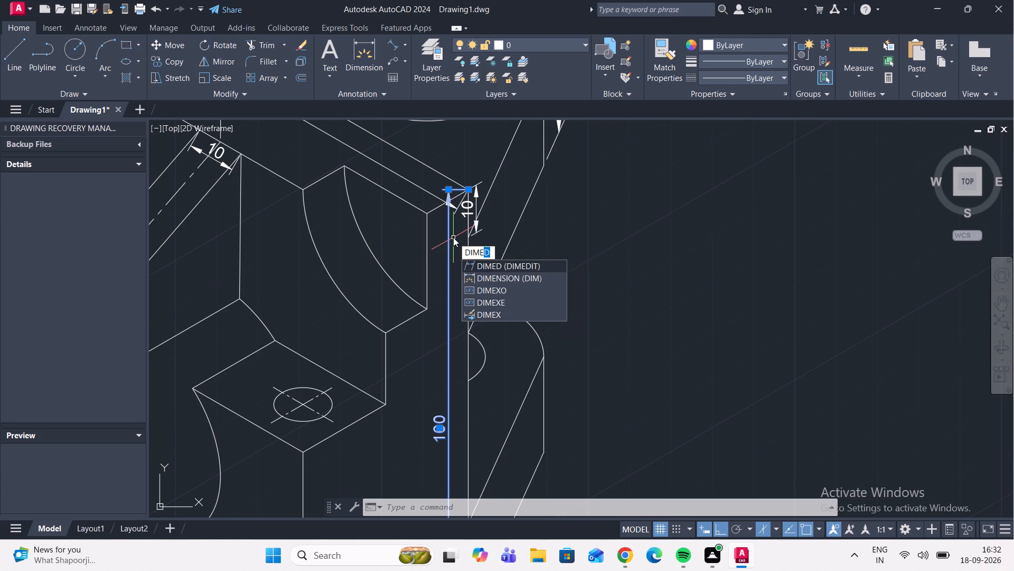
key("d")
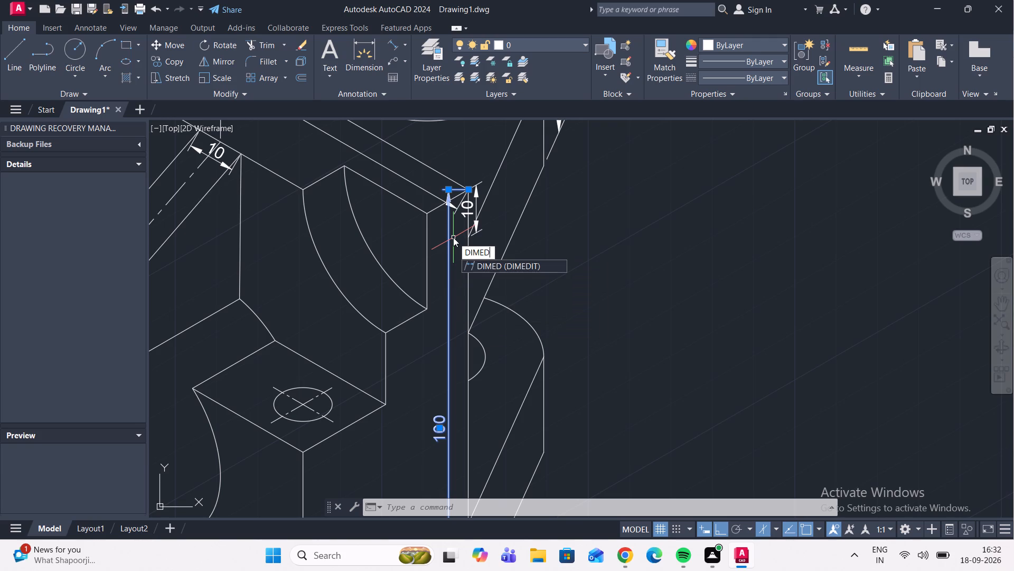
type("IT")
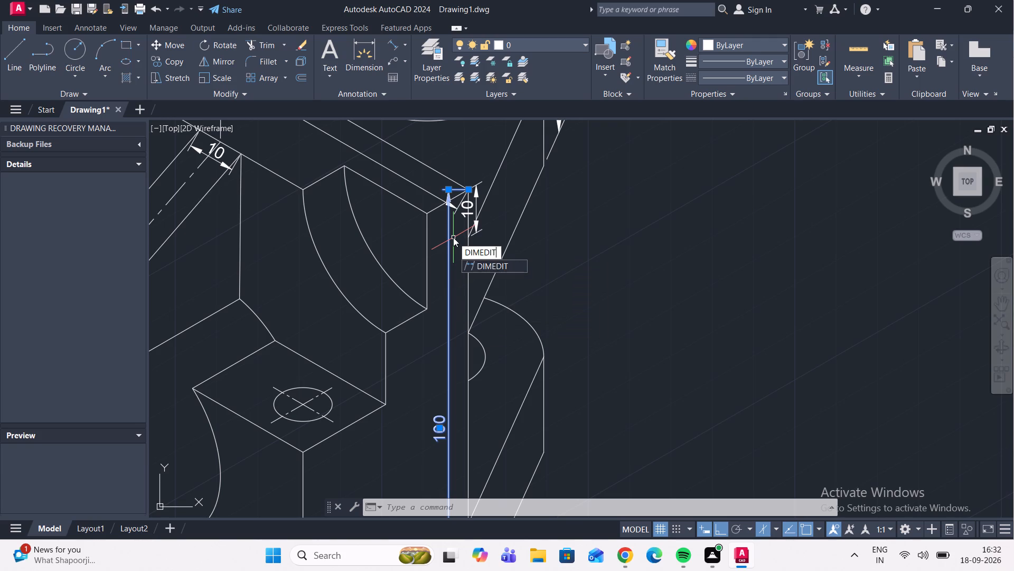
key("Return")
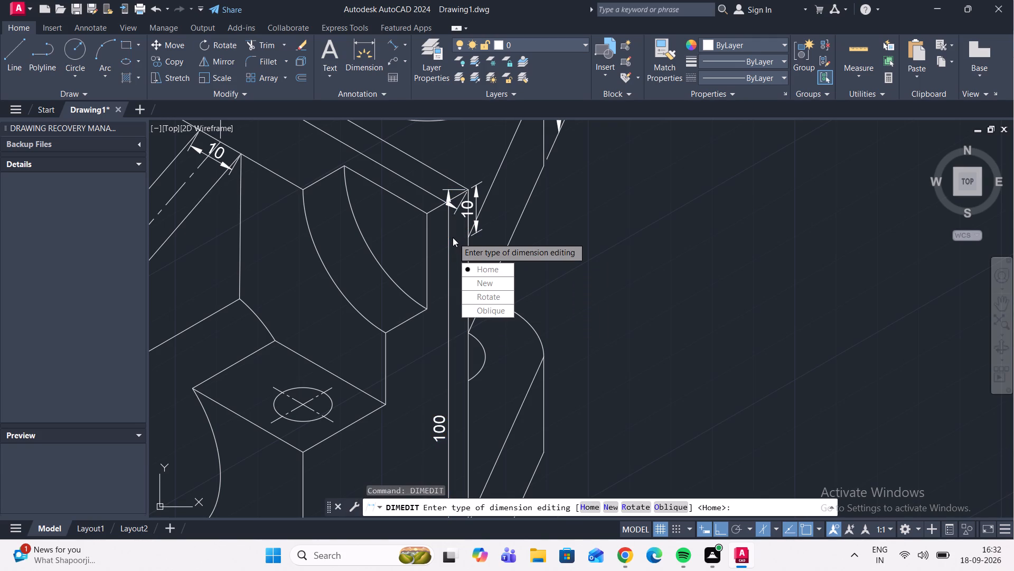
left_click_drag(492, 310, 454, 238)
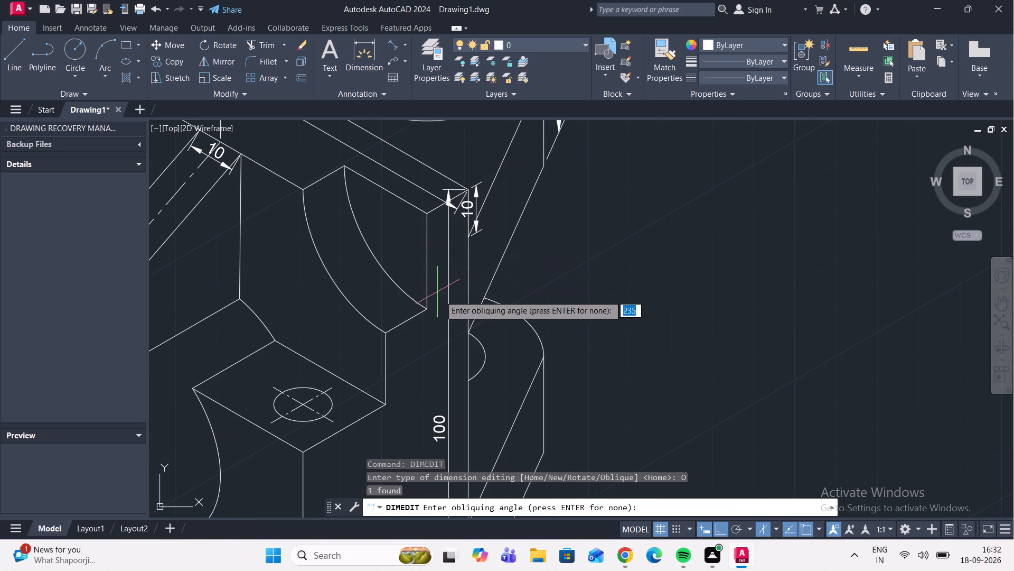
scroll(443, 290, "up", 1)
scroll(449, 275, "down", 1)
scroll(418, 303, "up", 1)
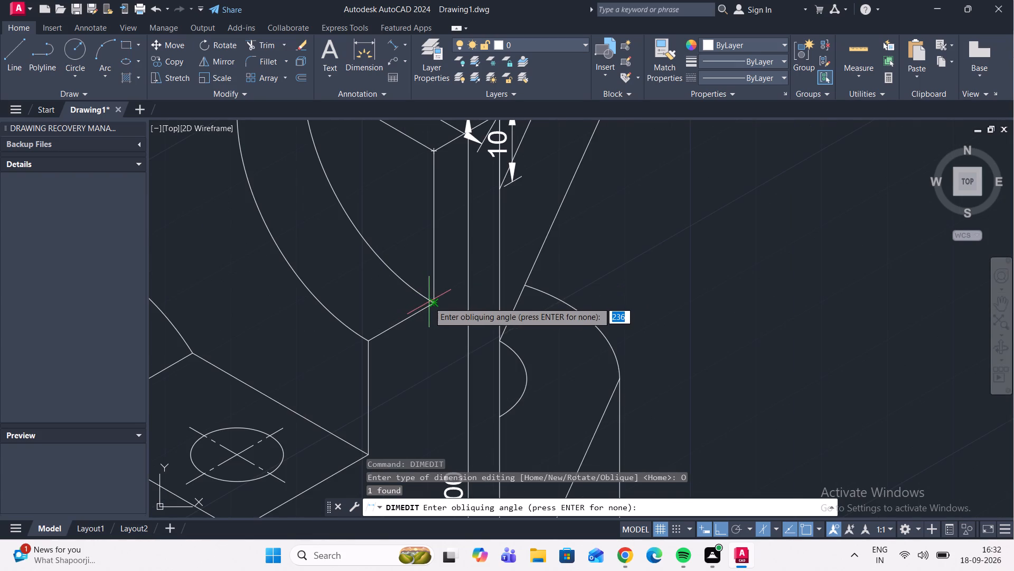
left_click(432, 303)
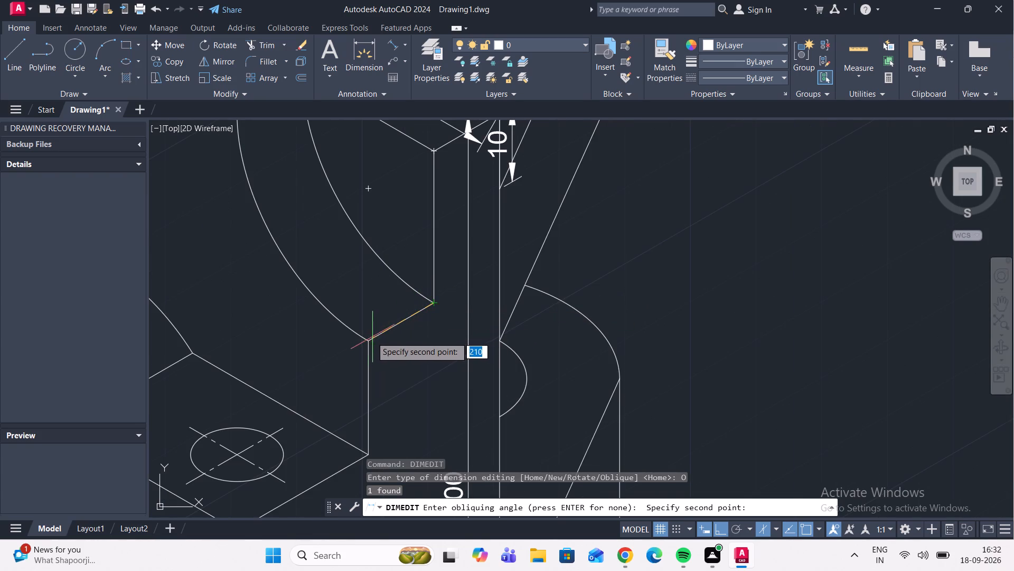
left_click(369, 341)
scroll(429, 295, "down", 2)
scroll(457, 228, "up", 1)
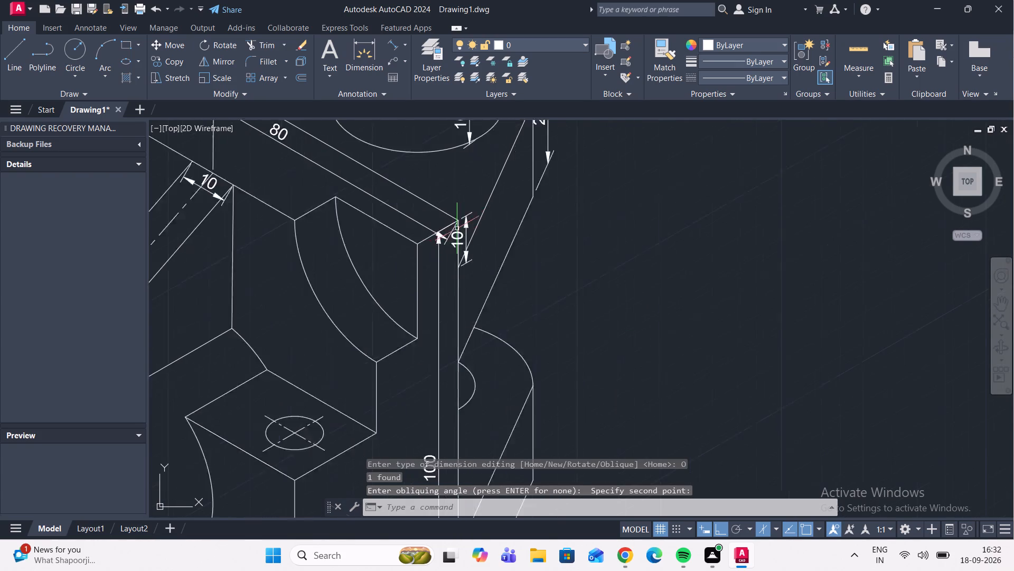
Oblique the 80 dimension along the top plate, taking the angle from the endpoints of the plate's short top end edge.
scroll(457, 228, "up", 2)
scroll(438, 257, "down", 2)
middle_click_drag(386, 221, 428, 285)
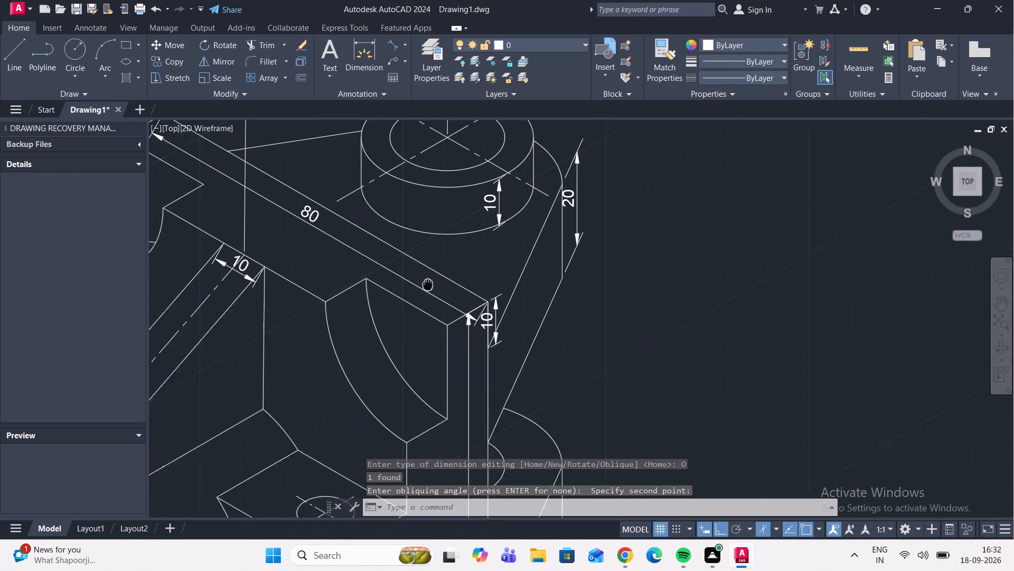
middle_click_drag(428, 285, 435, 304)
left_click(444, 320)
left_click(431, 302)
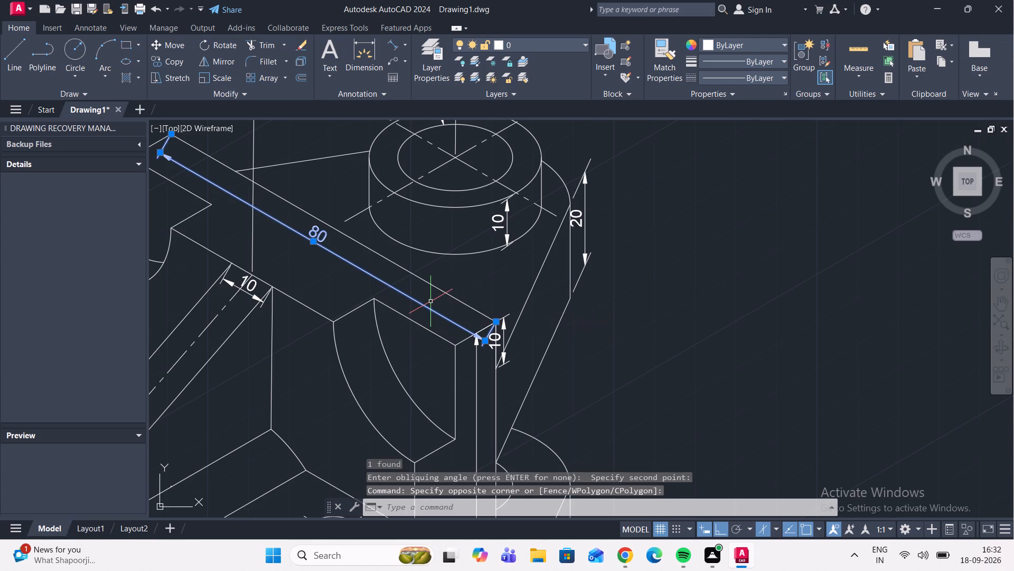
type("DIM")
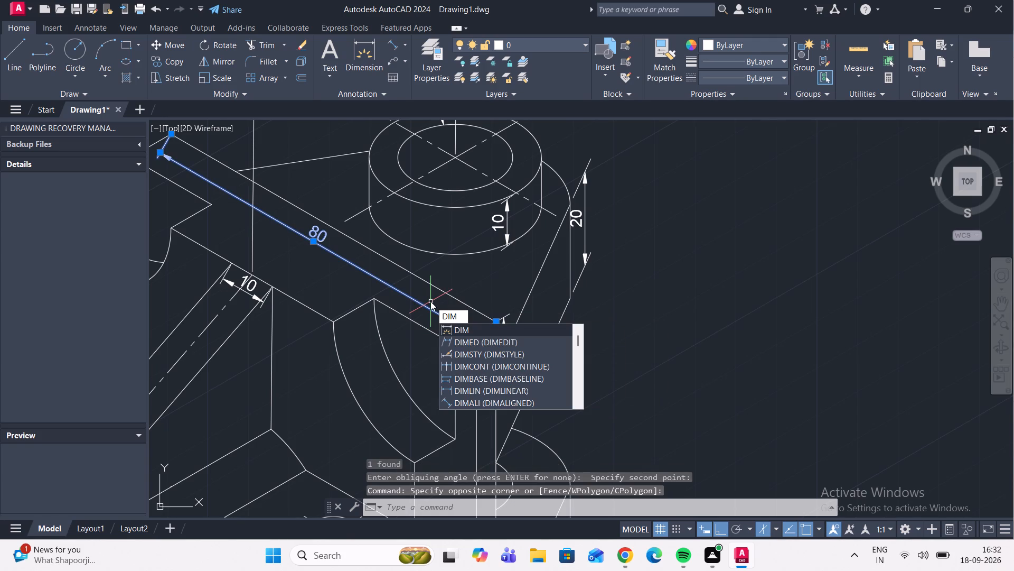
key("e")
key("d")
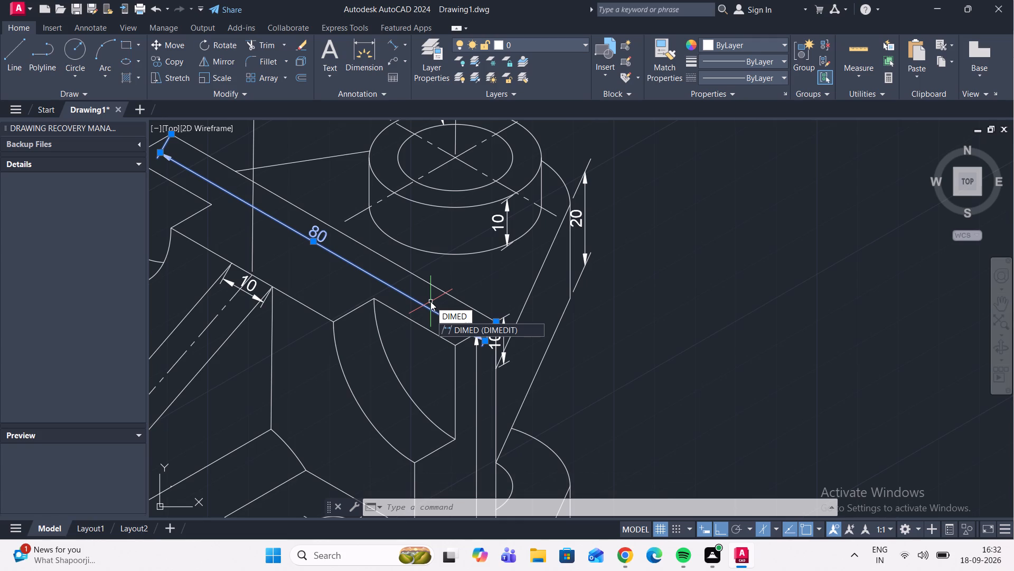
type("IT")
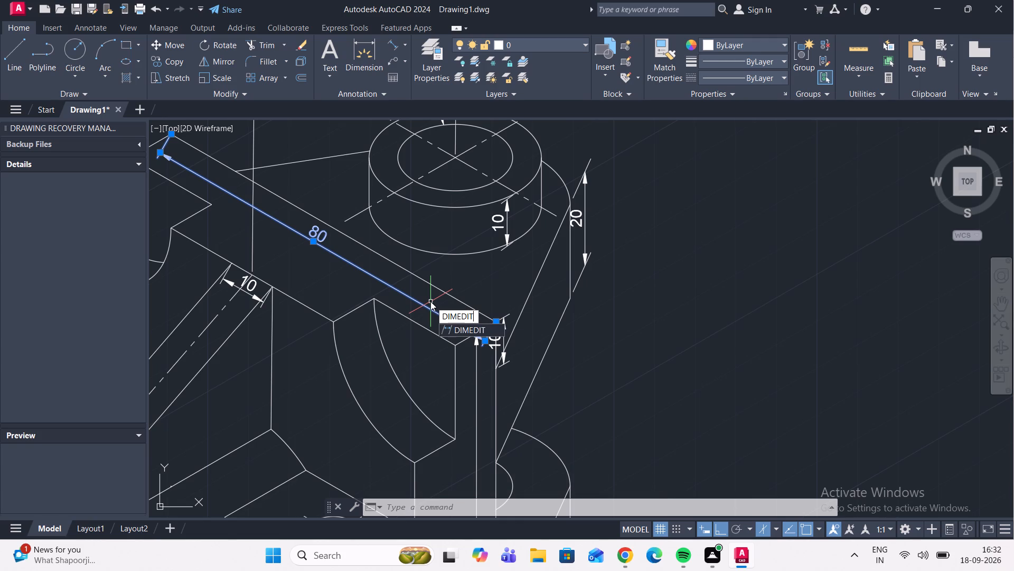
key("Return")
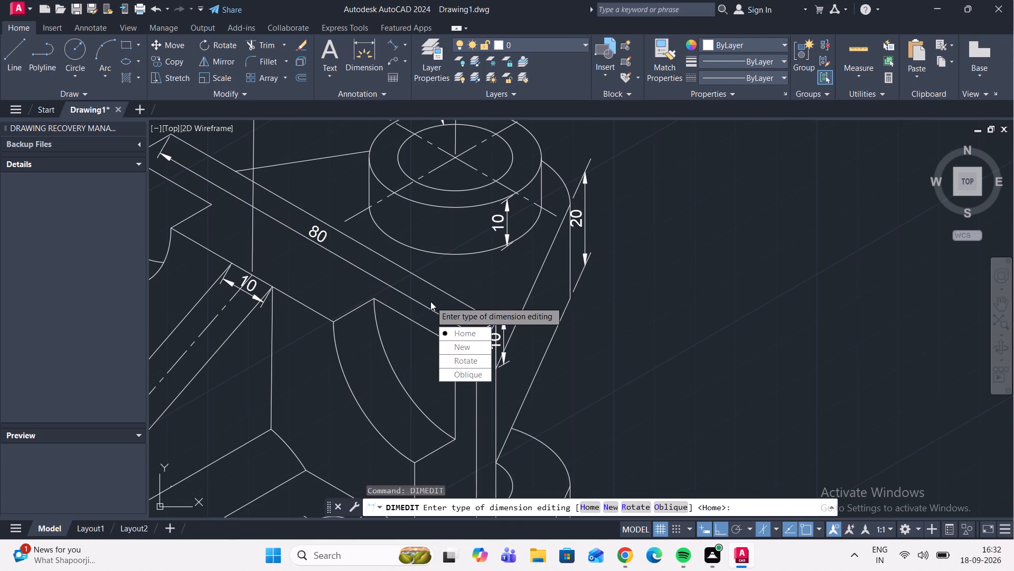
left_click_drag(468, 373, 430, 301)
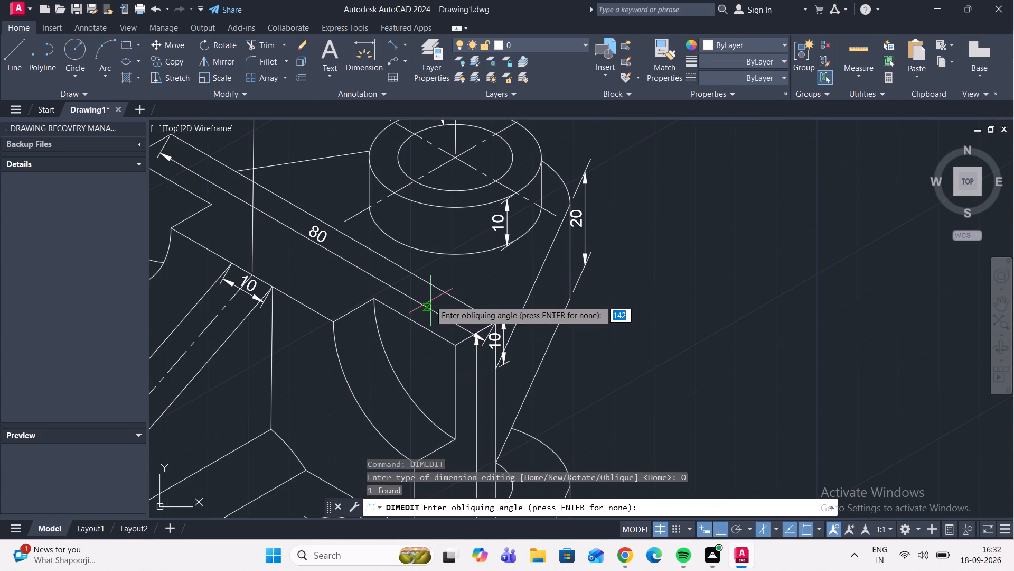
scroll(464, 324, "up", 1)
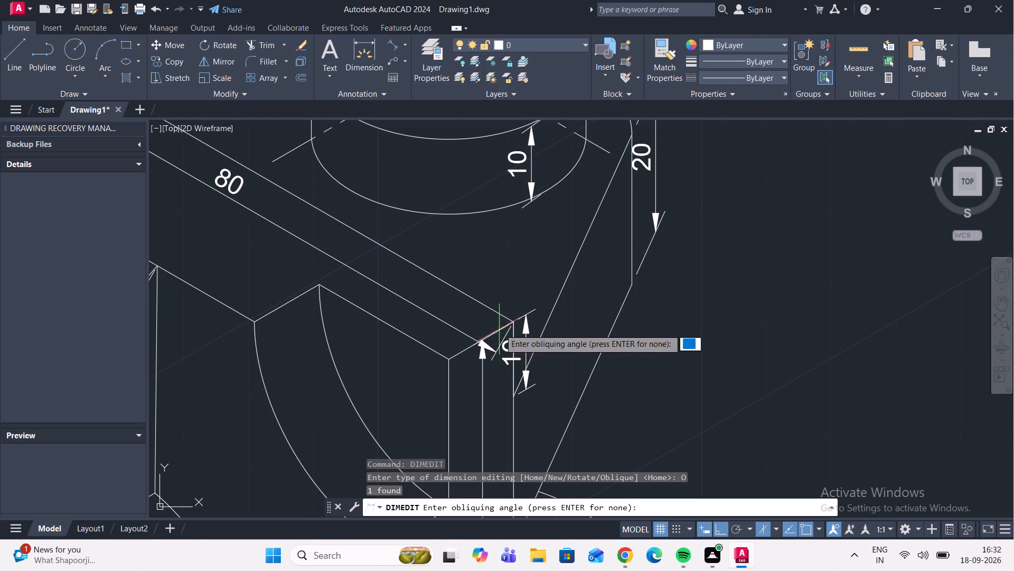
left_click(513, 323)
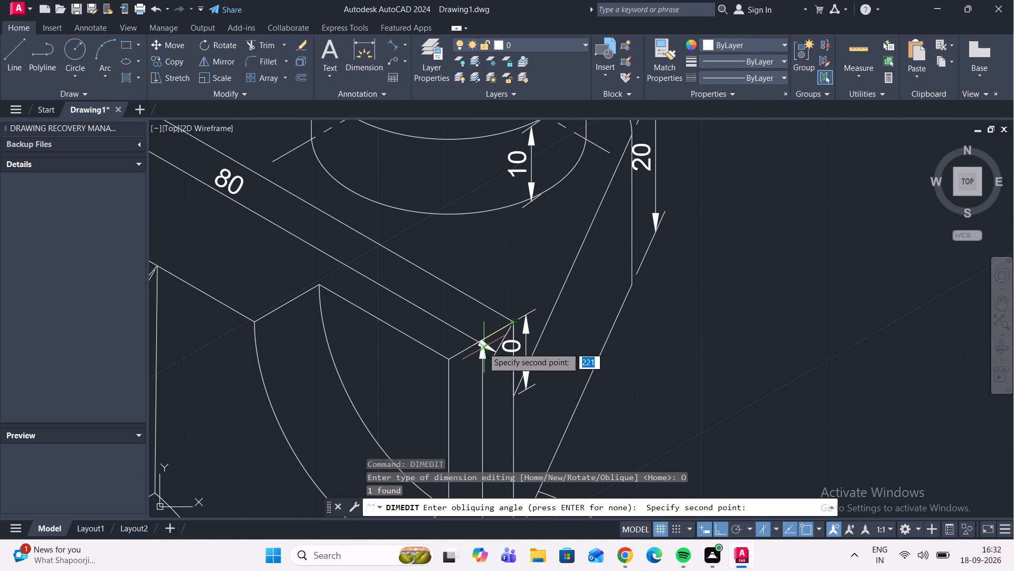
left_click(450, 359)
Stretch the 80 dimension line slightly so its end meets the upper arrow tip of the 100 dimension.
scroll(454, 329, "down", 2)
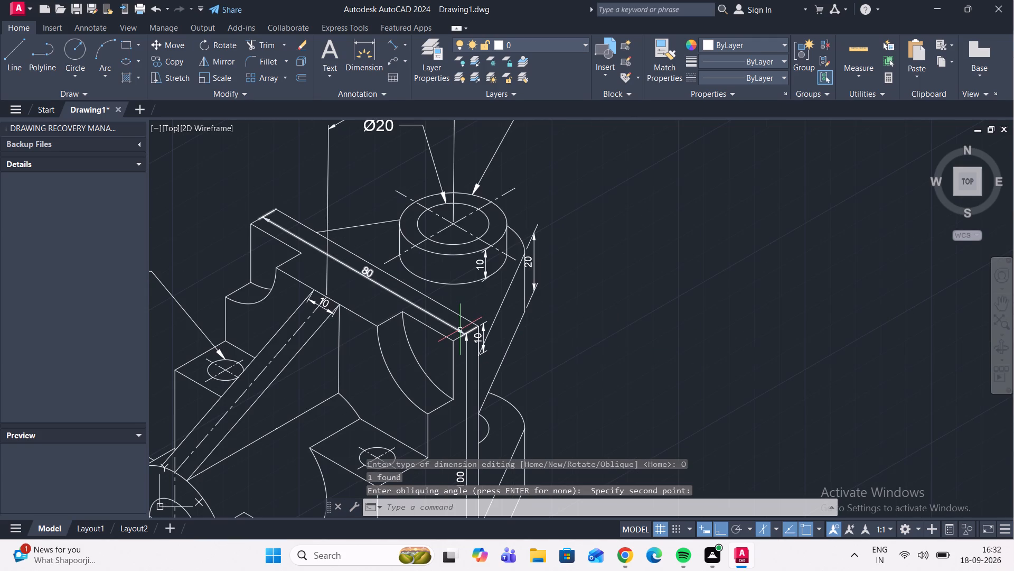
scroll(464, 329, "up", 2)
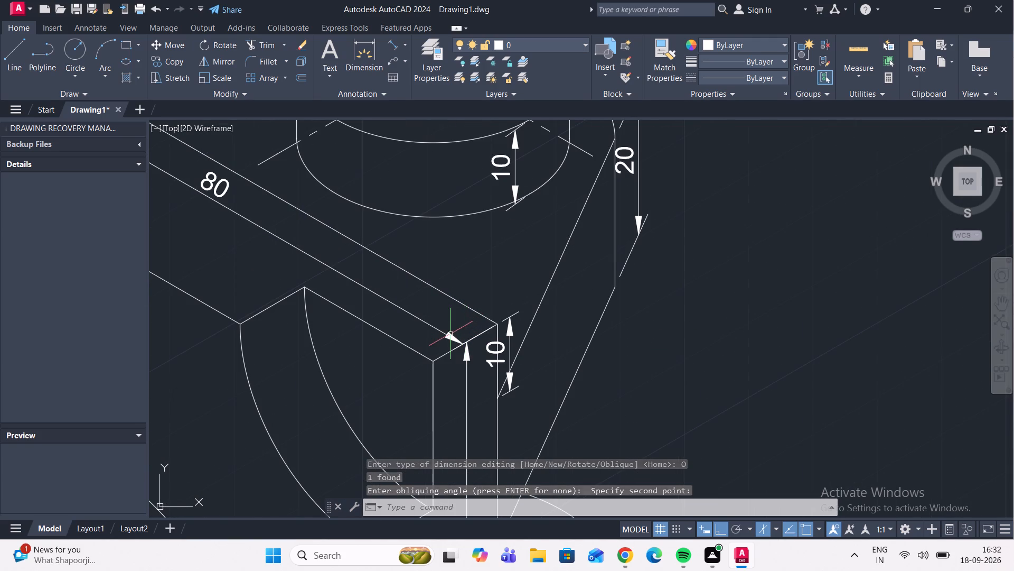
left_click(450, 338)
left_click(461, 347)
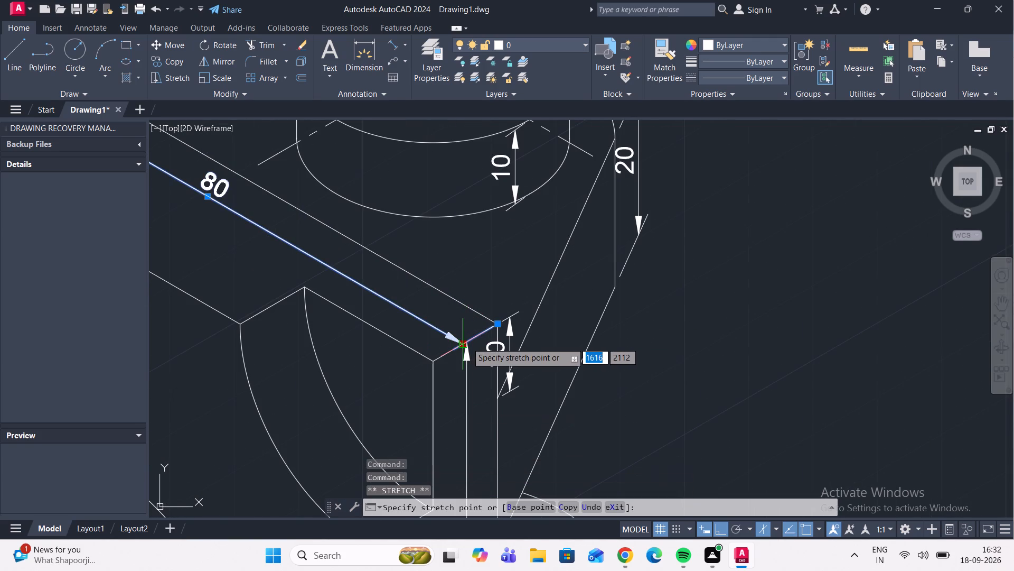
left_click(467, 343)
scroll(484, 303, "down", 1)
key("Escape")
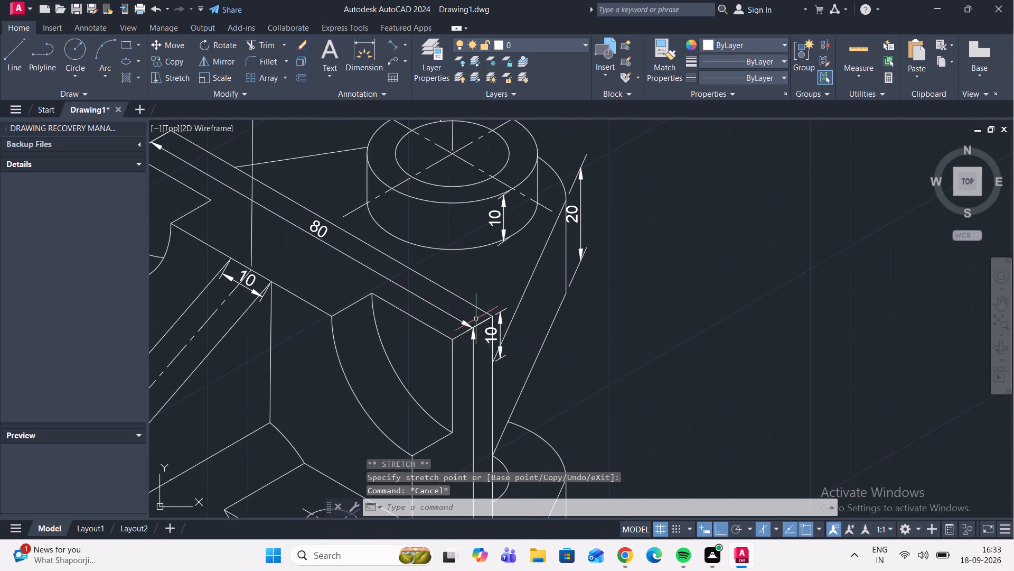
Oblique the 10 dimension across the sloping rib, taking the angle from two points on the rib's slanted edge.
scroll(481, 315, "down", 1)
scroll(331, 318, "up", 3)
left_click(357, 275)
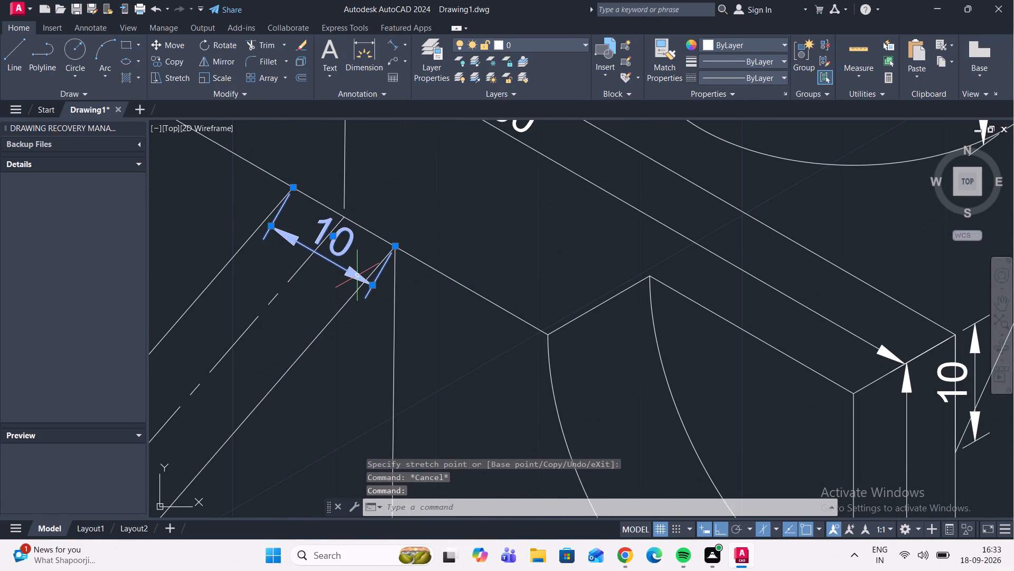
type("DIMED")
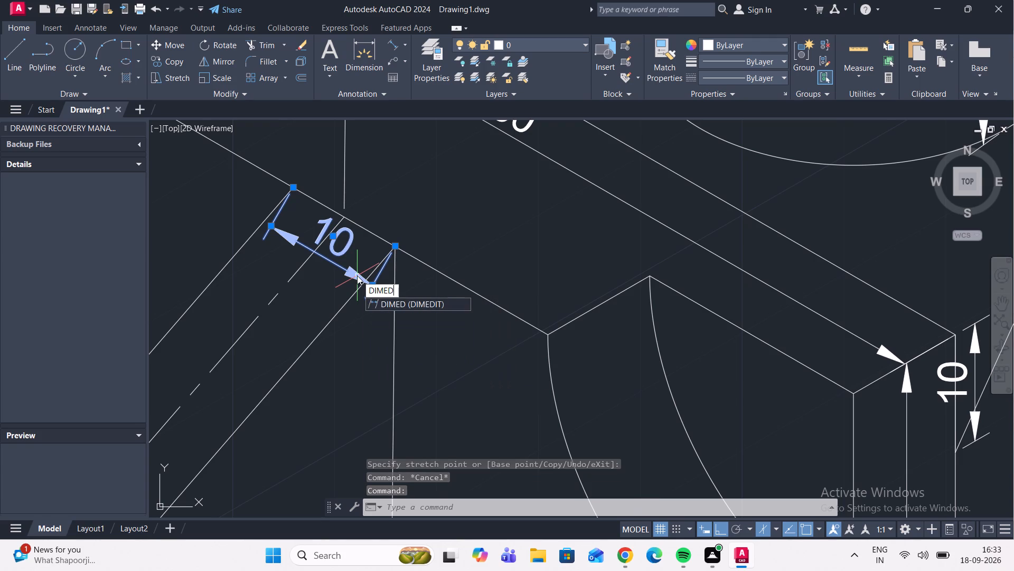
key("Return")
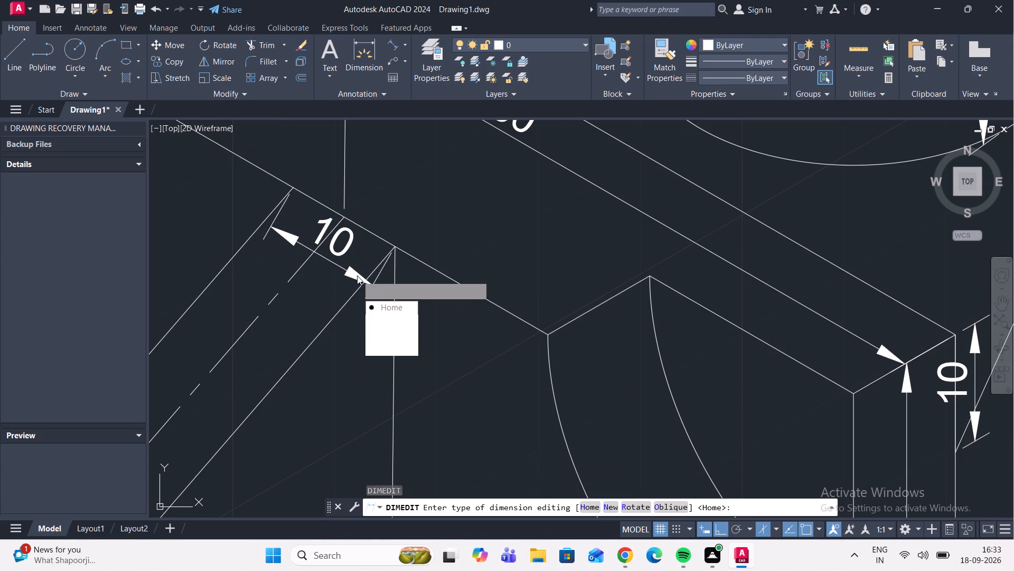
left_click_drag(381, 348, 357, 275)
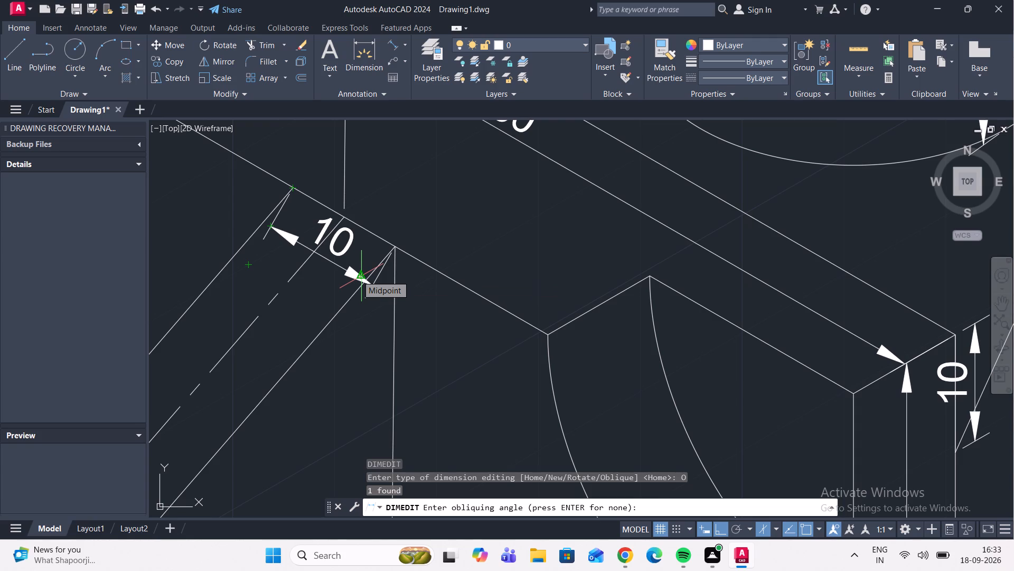
scroll(395, 254, "up", 3)
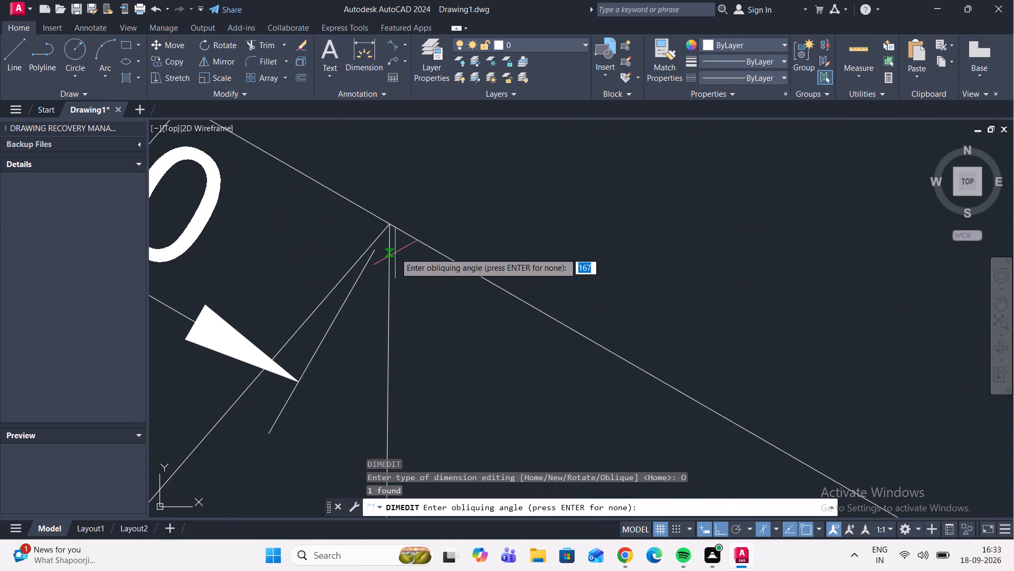
left_click(387, 227)
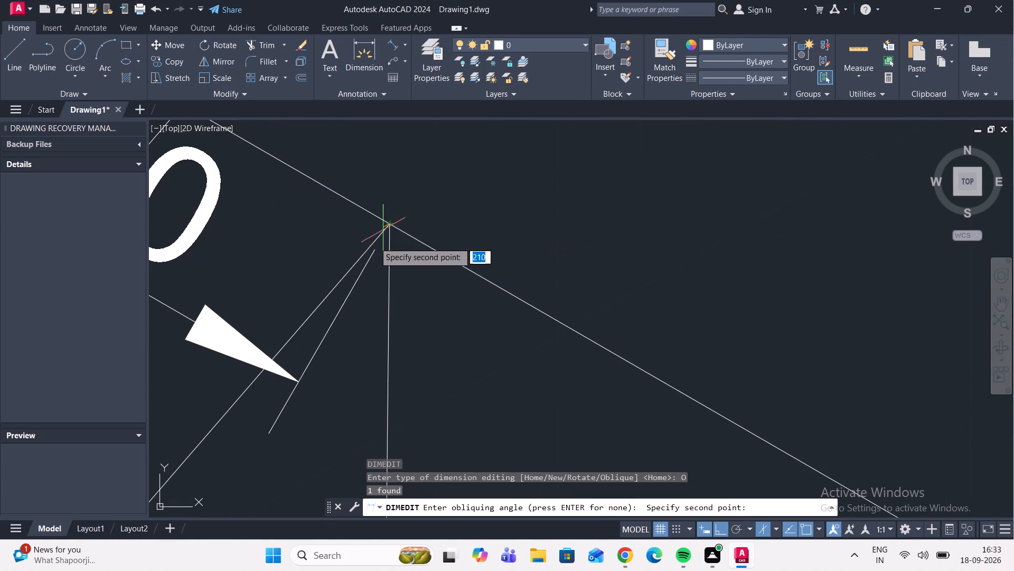
left_click(311, 315)
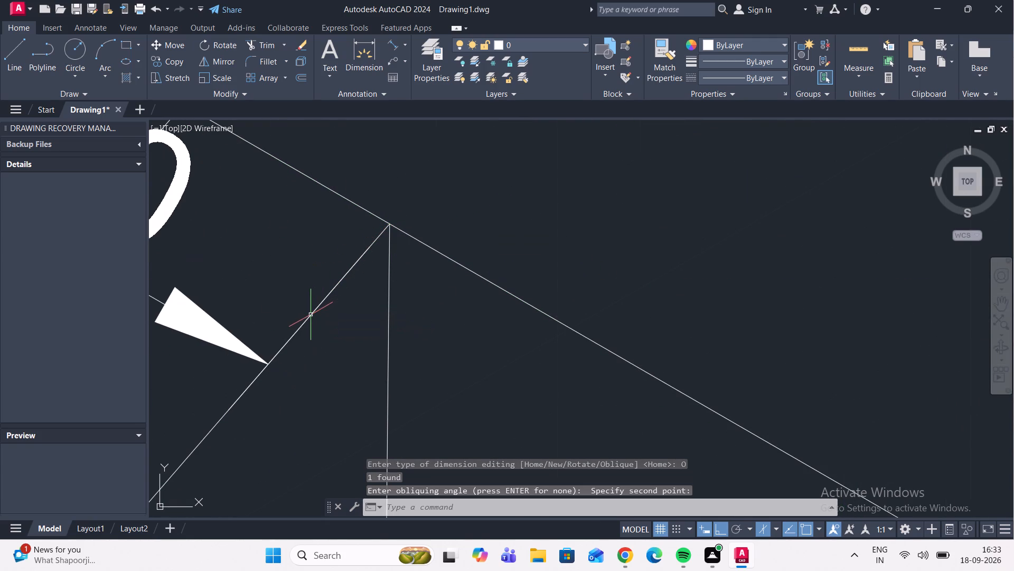
Bring up the drawing area's shortcut options with nothing selected.
scroll(344, 294, "down", 4)
scroll(415, 329, "down", 2)
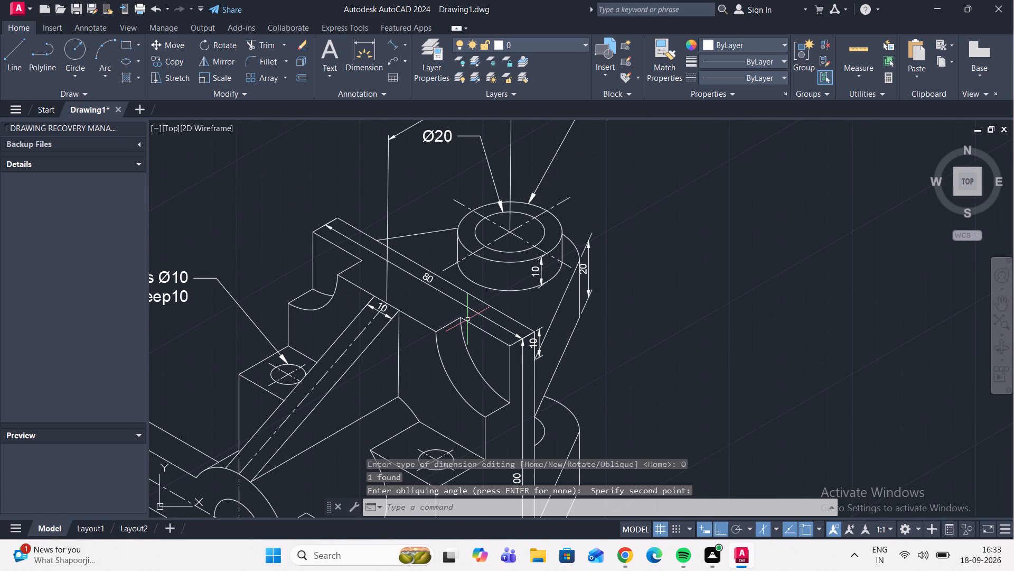
scroll(634, 316, "down", 3)
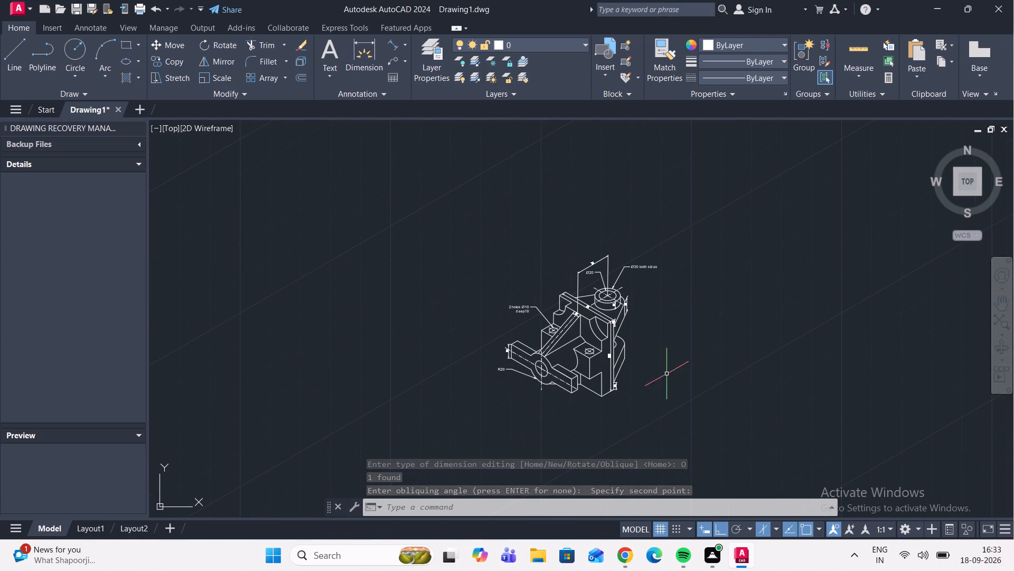
middle_click_drag(649, 394, 650, 375)
scroll(610, 320, "up", 1)
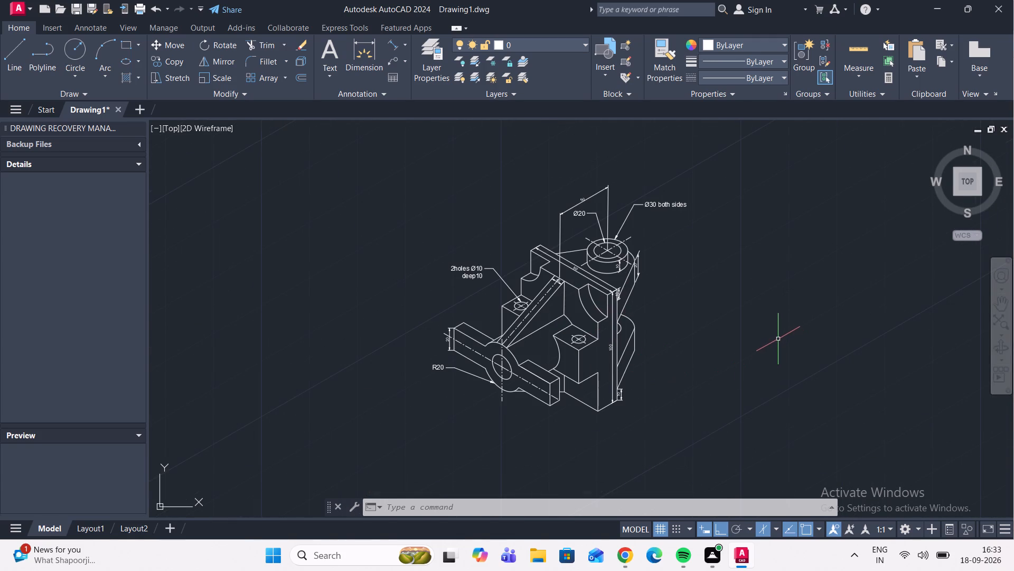
right_click(778, 337)
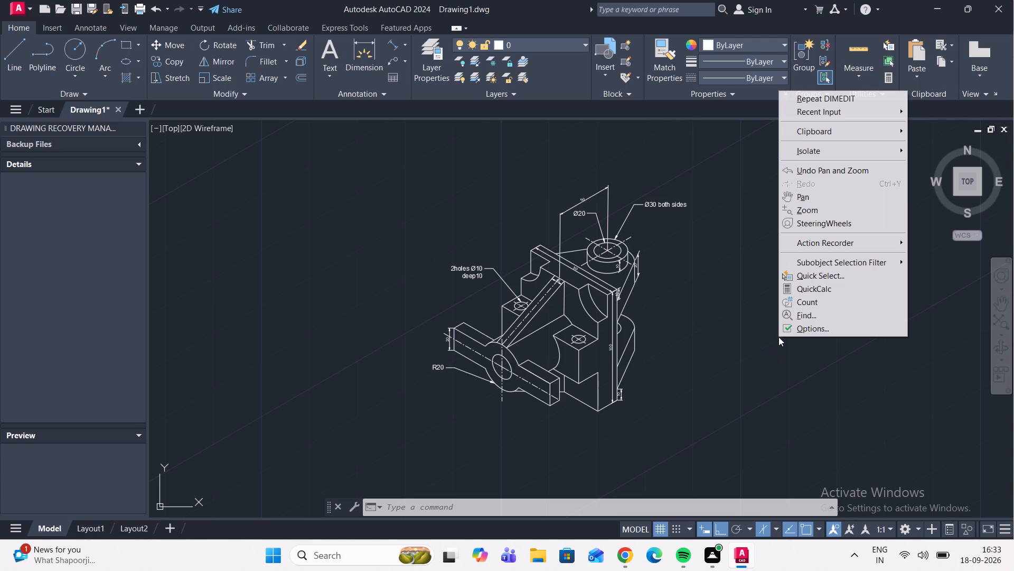
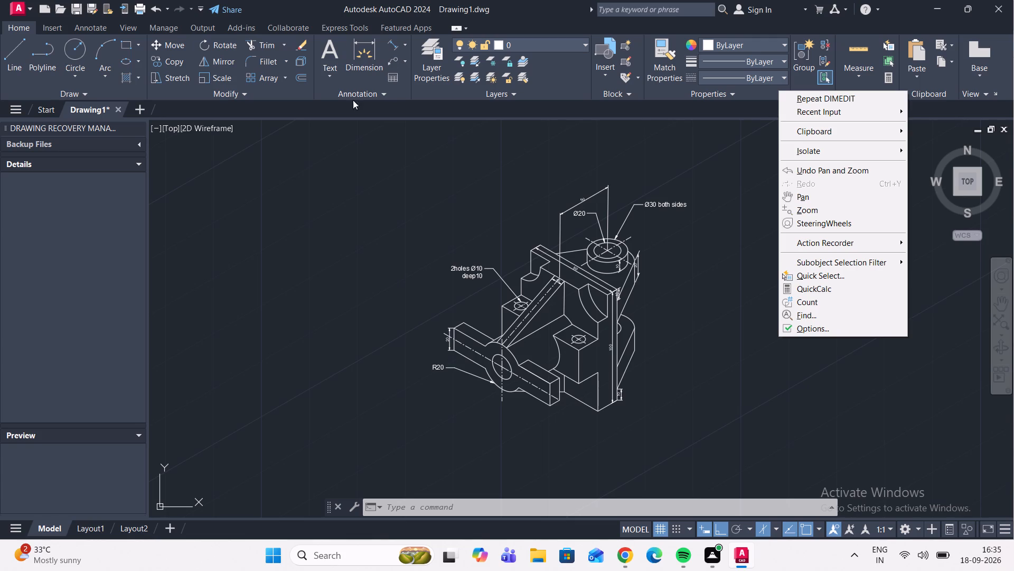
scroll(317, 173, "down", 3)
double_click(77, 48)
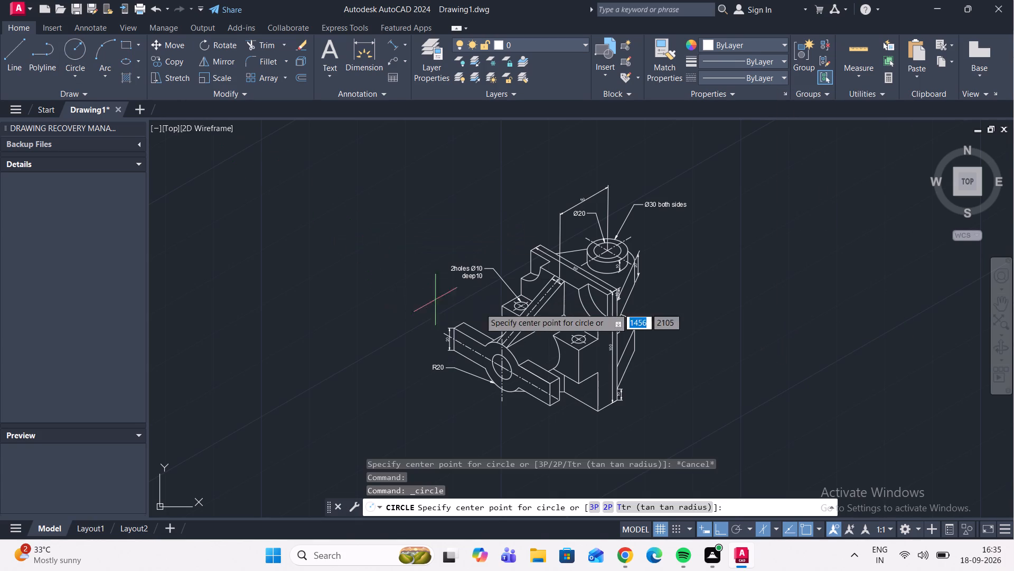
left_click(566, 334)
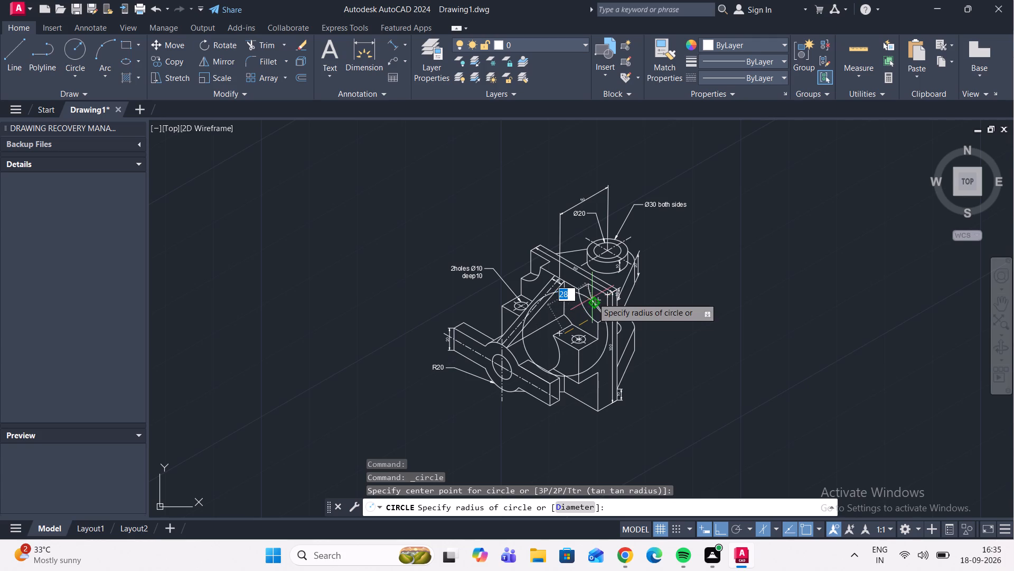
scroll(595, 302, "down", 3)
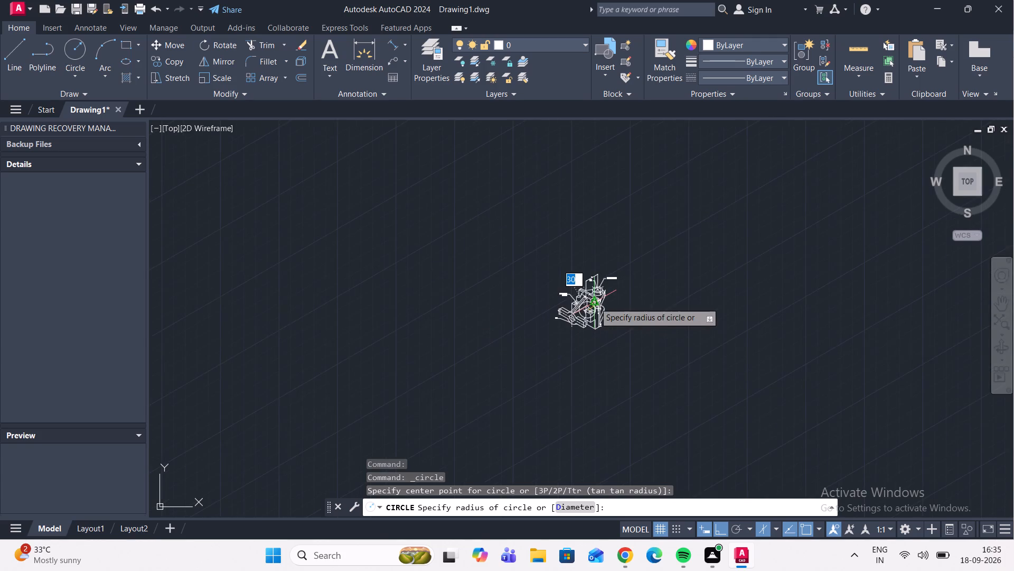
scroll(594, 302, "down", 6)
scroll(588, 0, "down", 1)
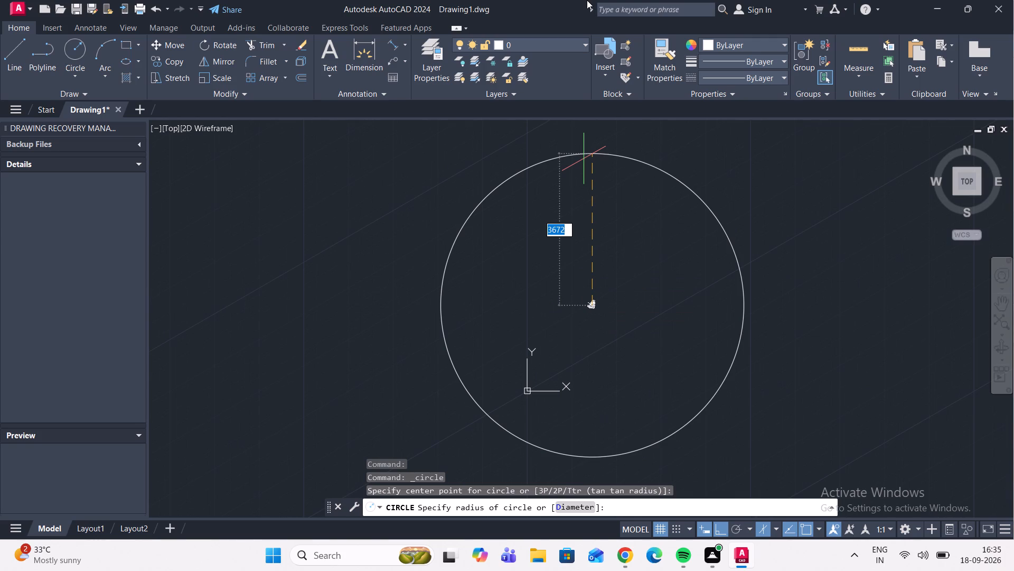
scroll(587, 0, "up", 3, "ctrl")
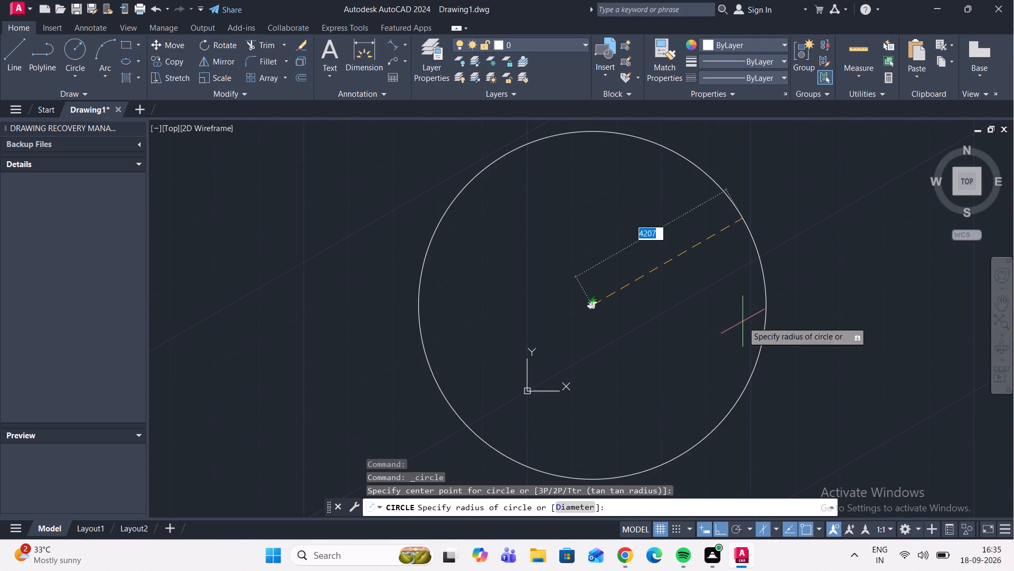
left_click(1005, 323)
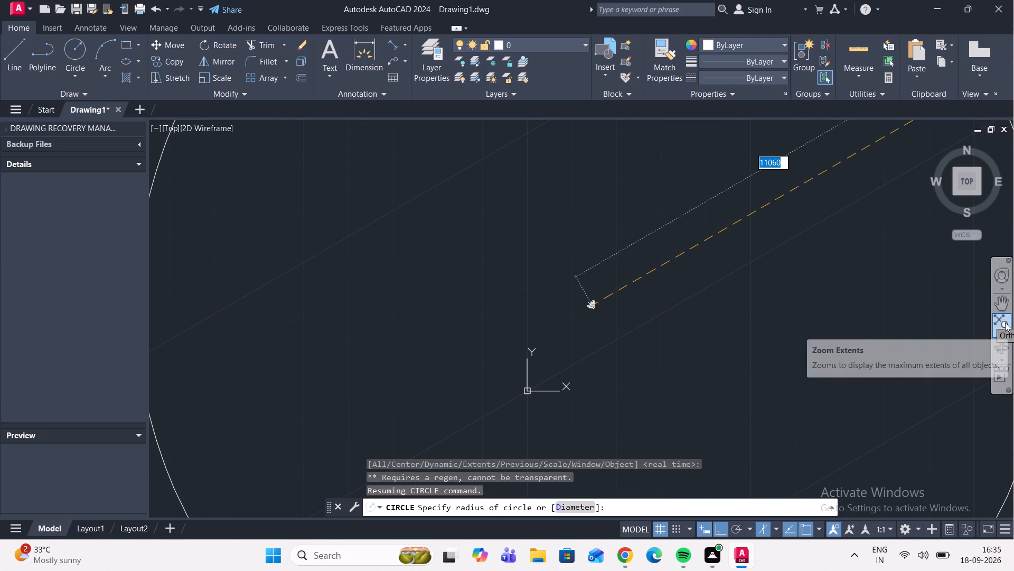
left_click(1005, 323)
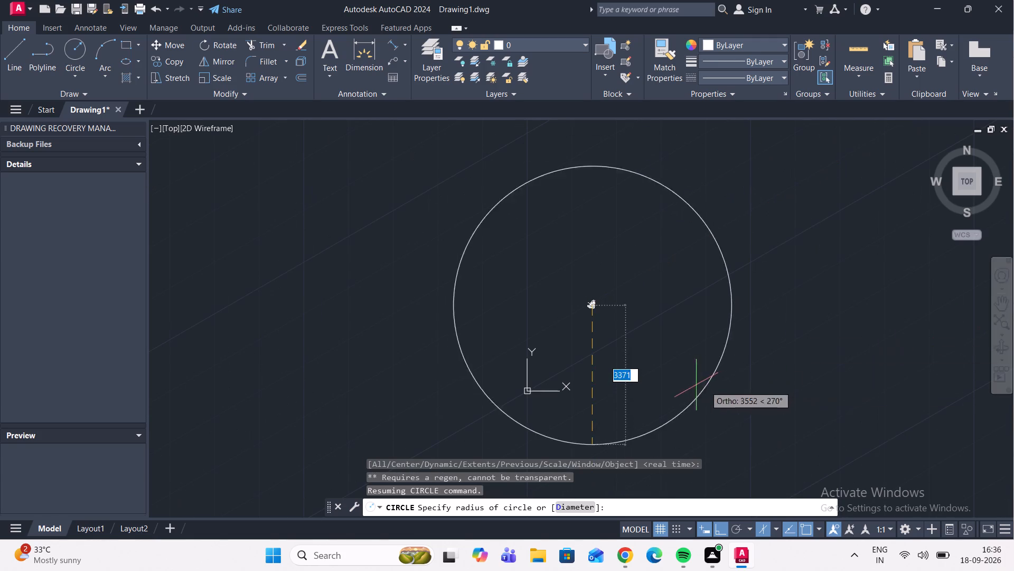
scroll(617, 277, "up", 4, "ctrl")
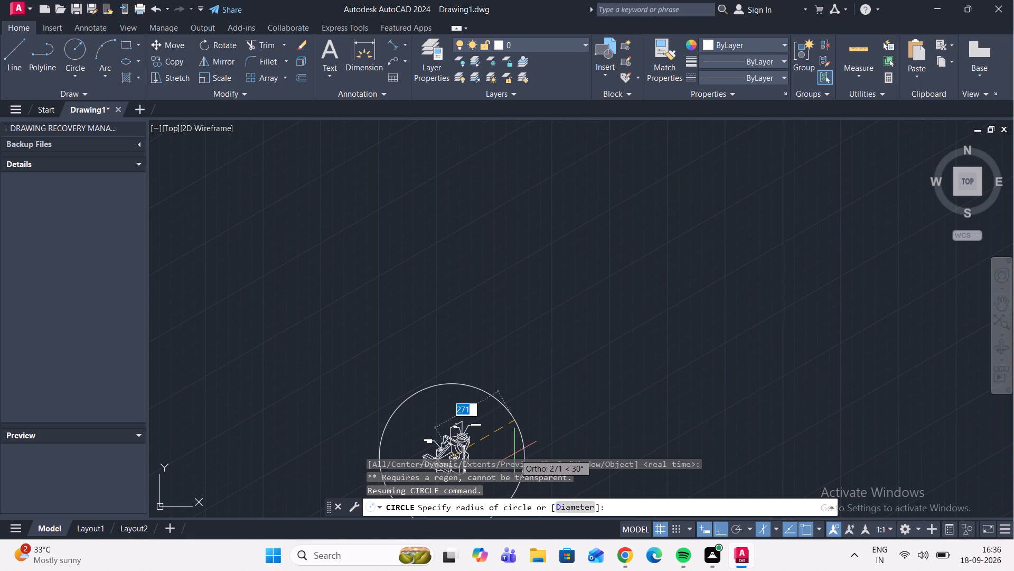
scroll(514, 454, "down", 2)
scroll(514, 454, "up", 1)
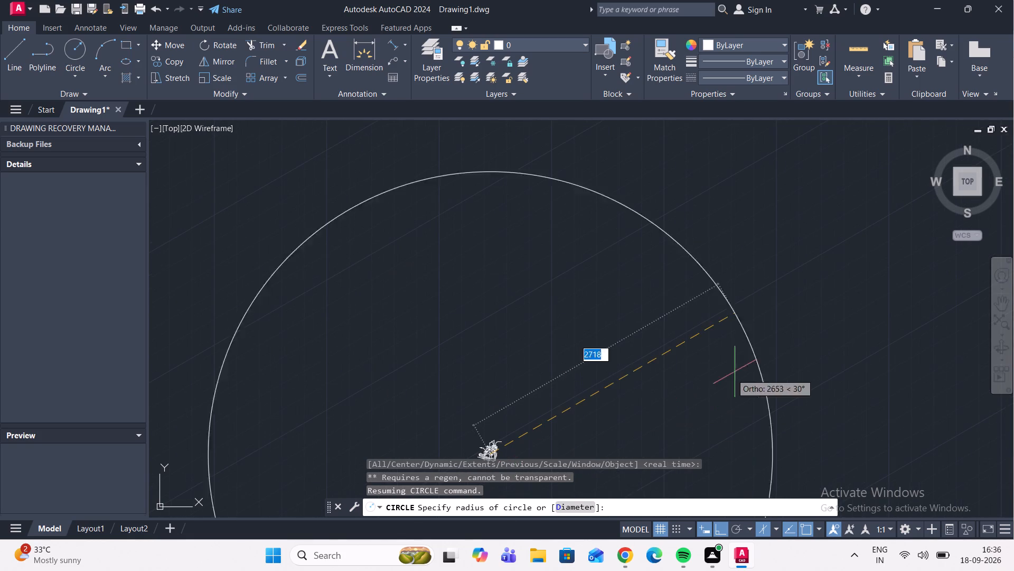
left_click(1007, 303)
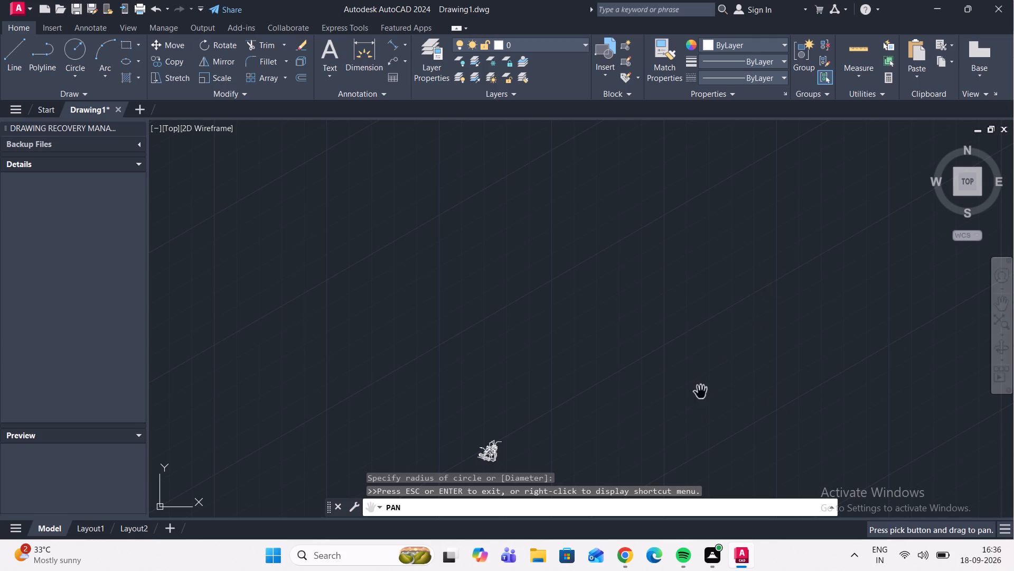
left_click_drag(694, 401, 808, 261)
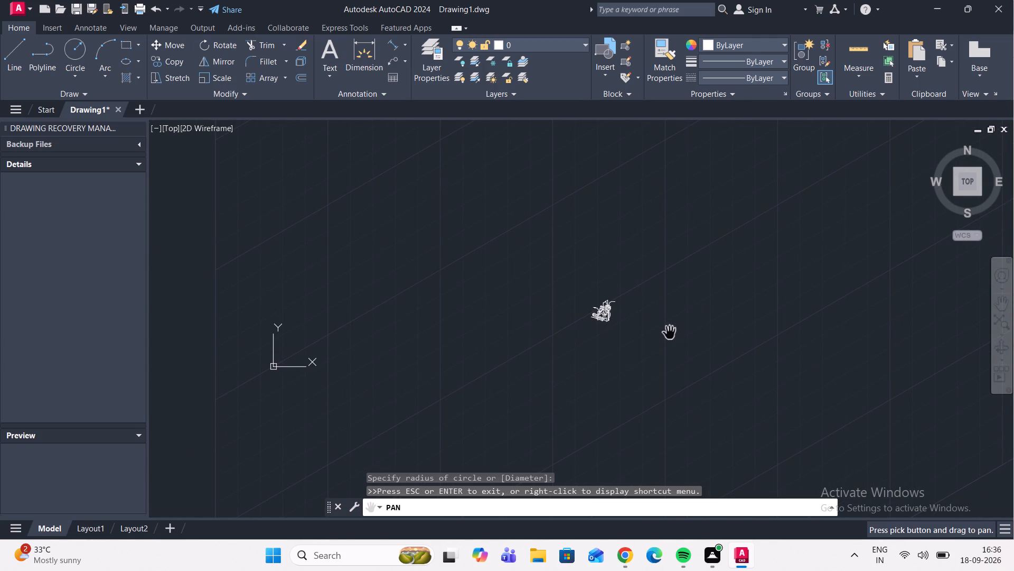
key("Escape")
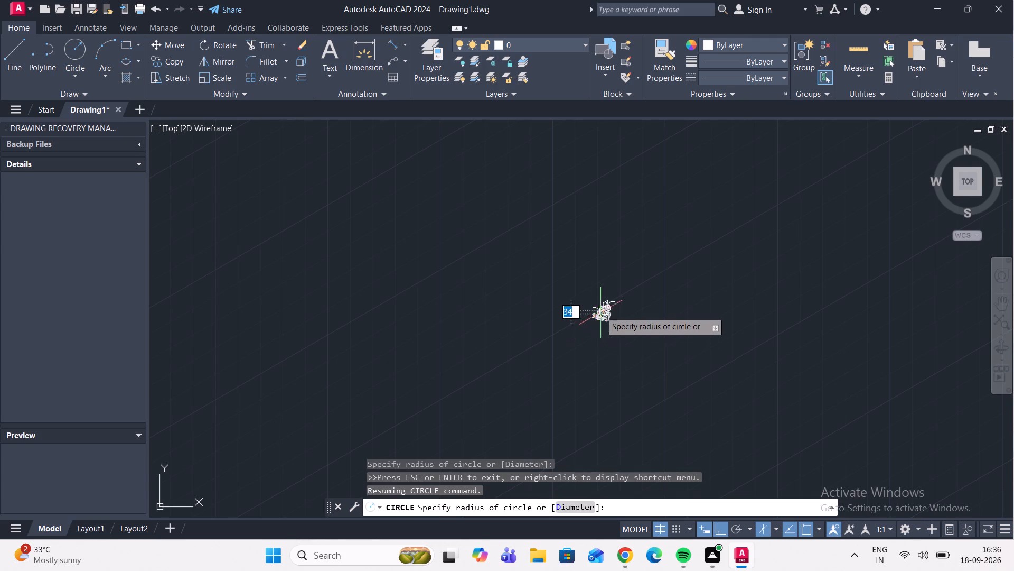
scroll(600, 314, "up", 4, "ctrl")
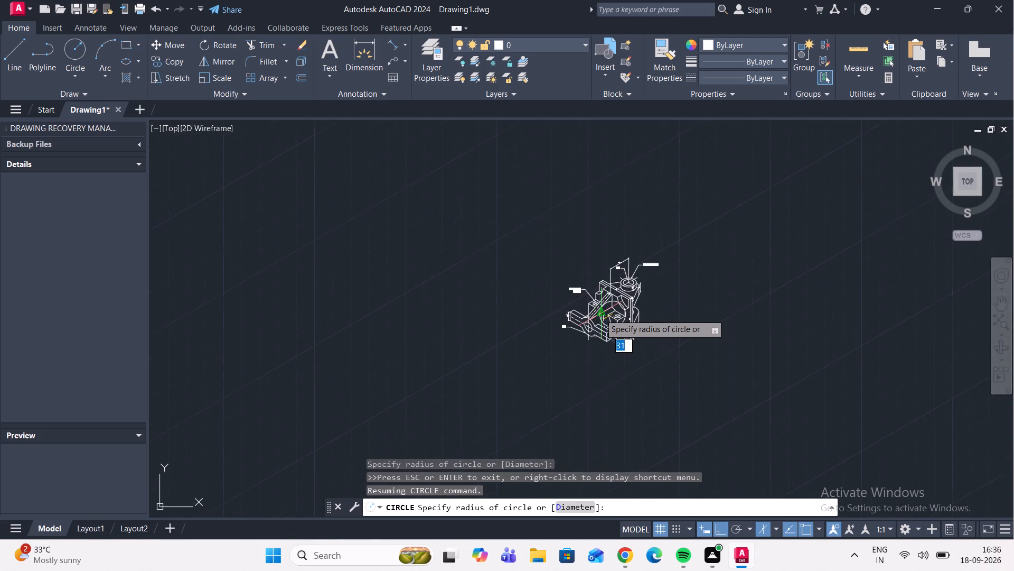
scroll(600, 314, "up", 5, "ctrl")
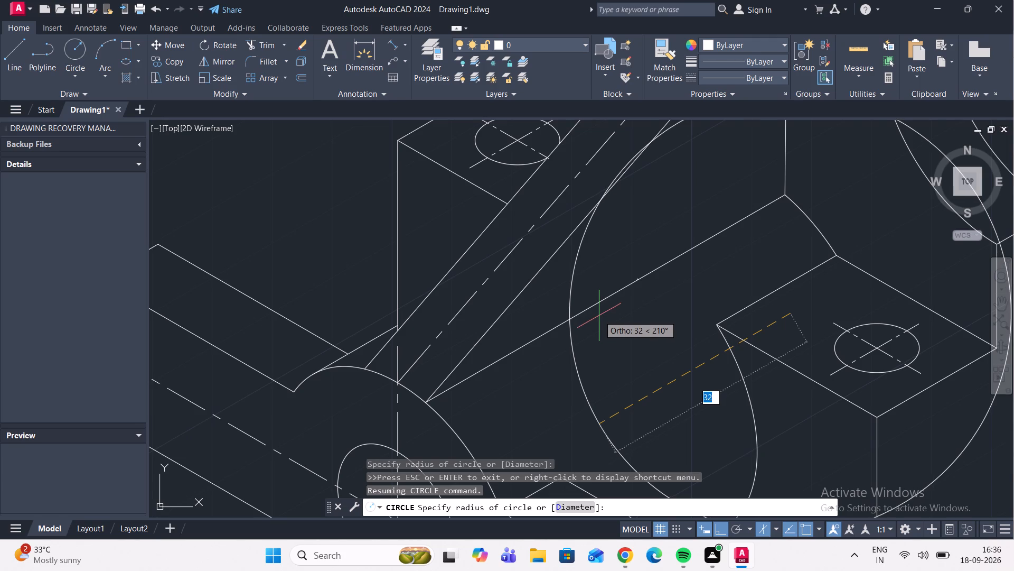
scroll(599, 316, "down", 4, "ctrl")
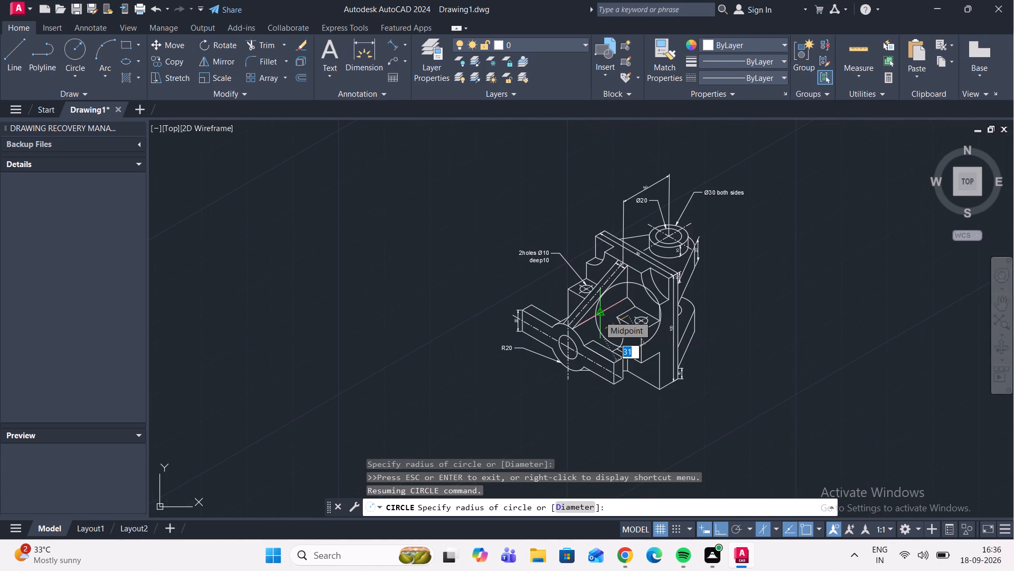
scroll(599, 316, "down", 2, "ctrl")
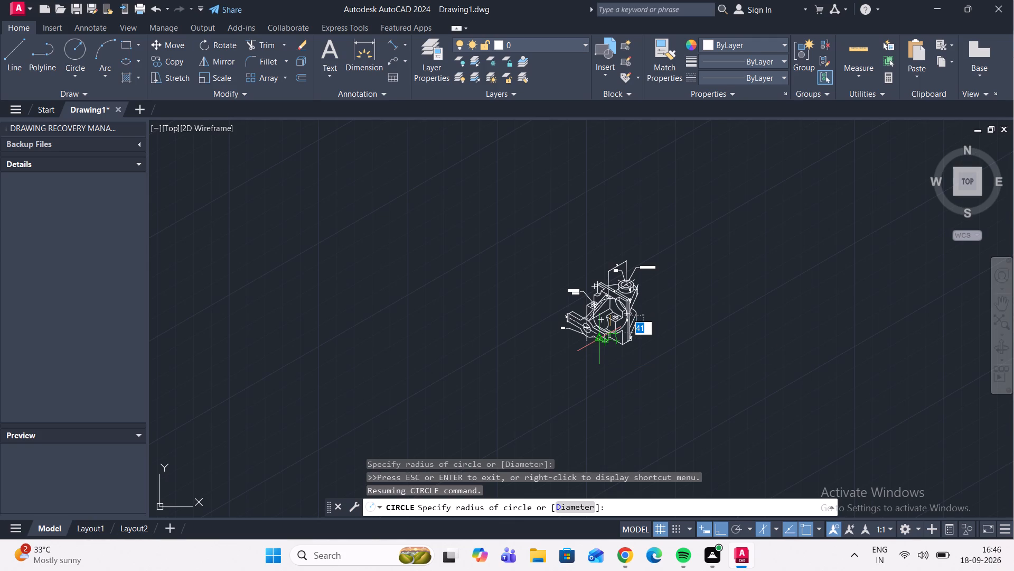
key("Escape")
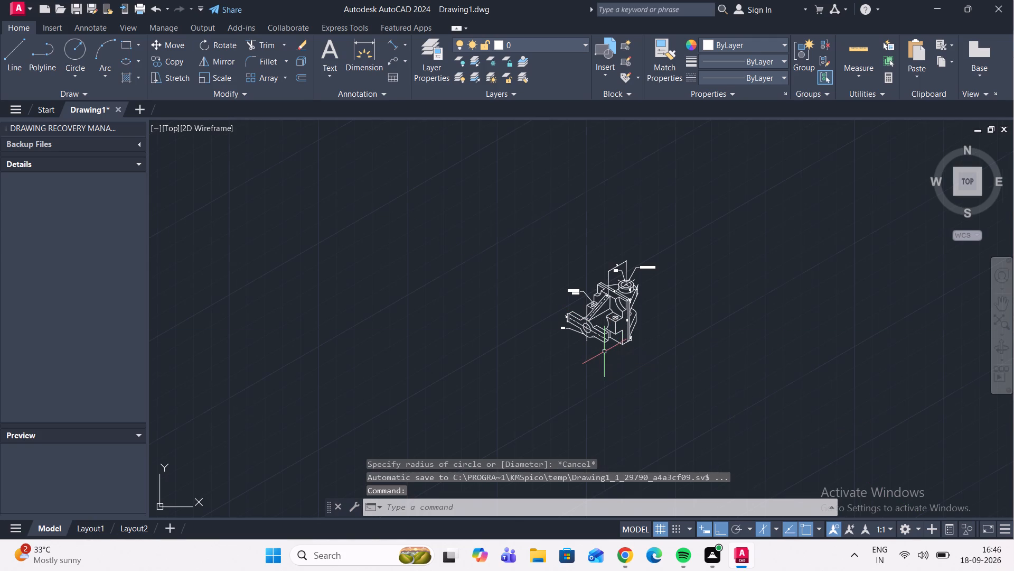
Oblique the vertical 10 dimension at the plate's upper corner with DIMEDIT, aligning its extension lines to the slanted edge behind the plate.
scroll(604, 352, "up", 5, "ctrl")
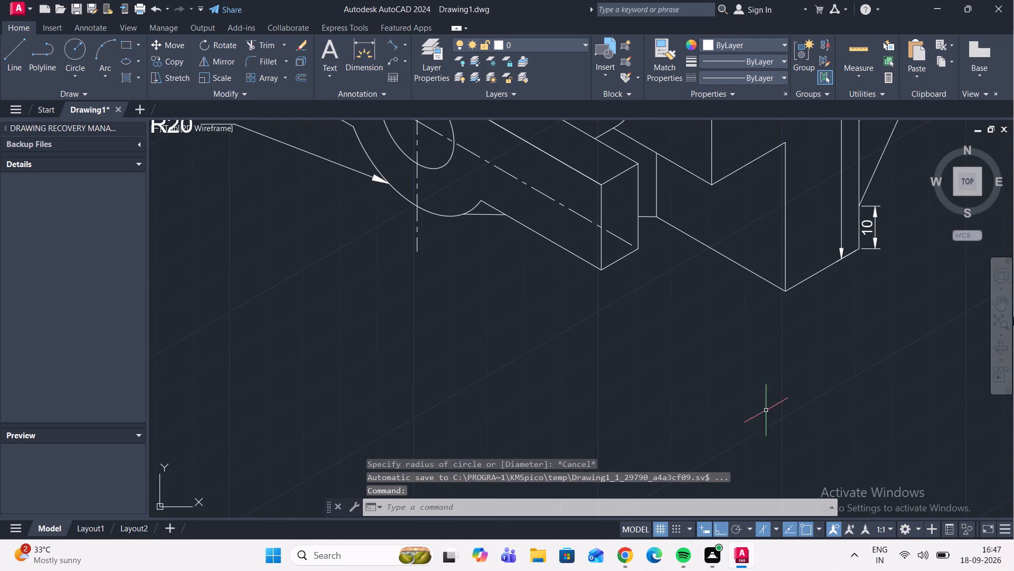
scroll(812, 340, "down", 2)
scroll(864, 270, "down", 2)
scroll(880, 221, "up", 2)
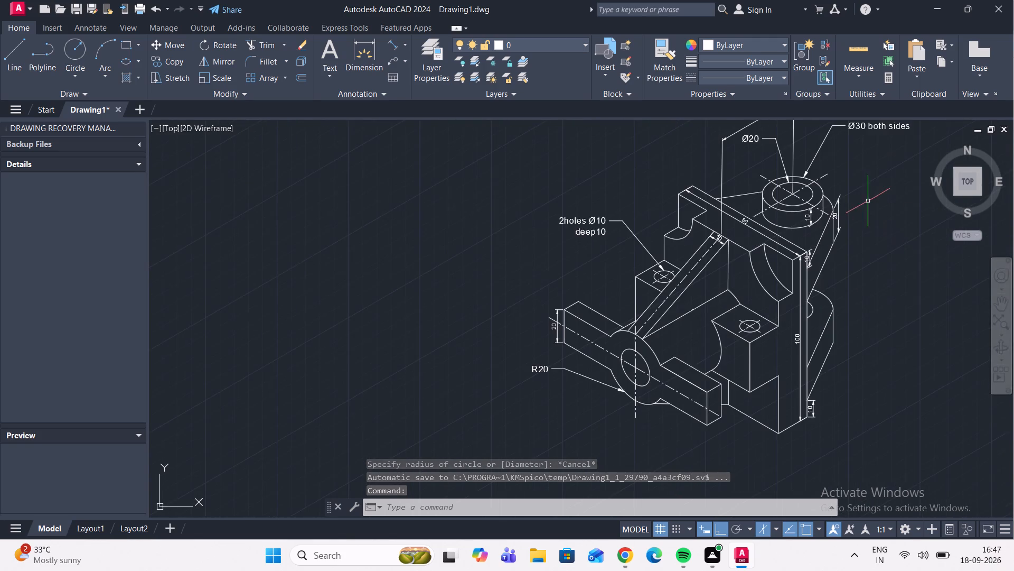
middle_click_drag(868, 201, 756, 295)
scroll(684, 393, "up", 3)
scroll(725, 302, "up", 1)
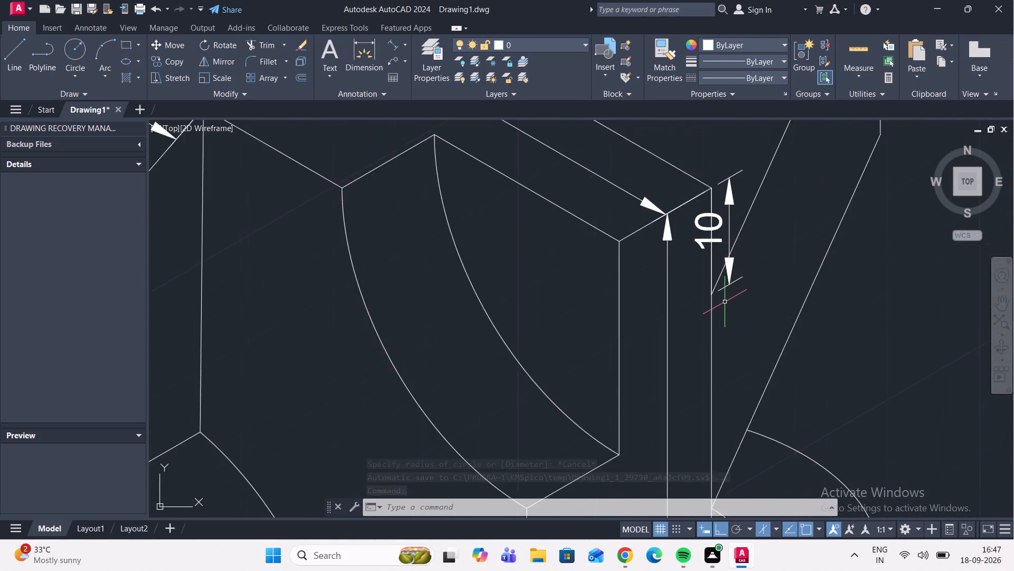
scroll(725, 302, "up", 1)
left_click(732, 203)
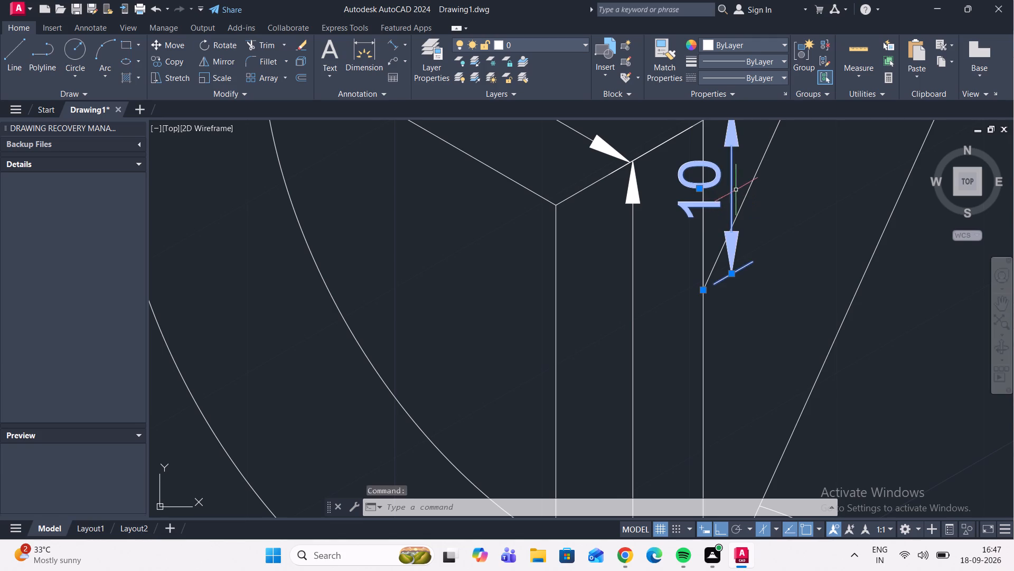
type("DIMED")
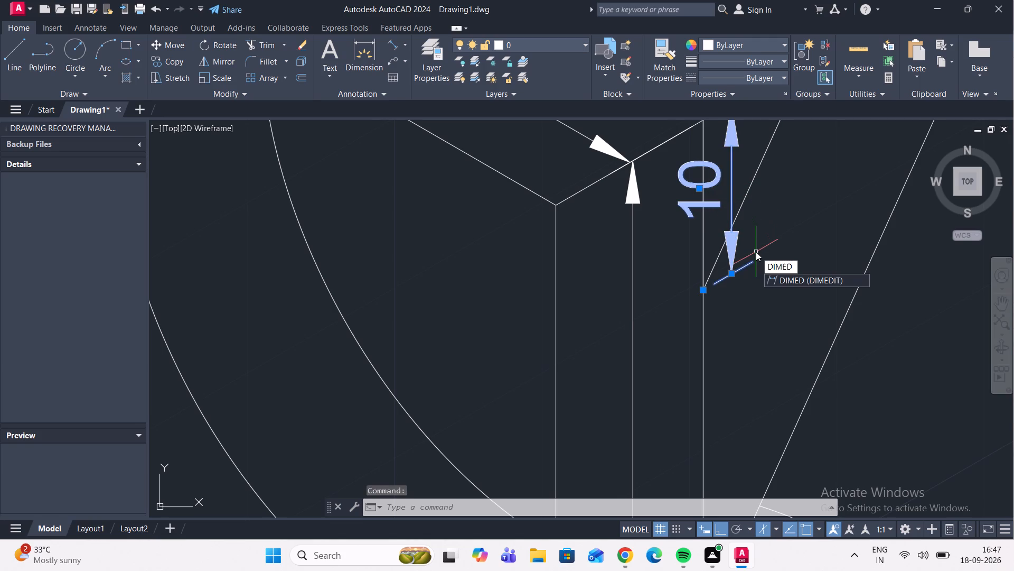
left_click(792, 283)
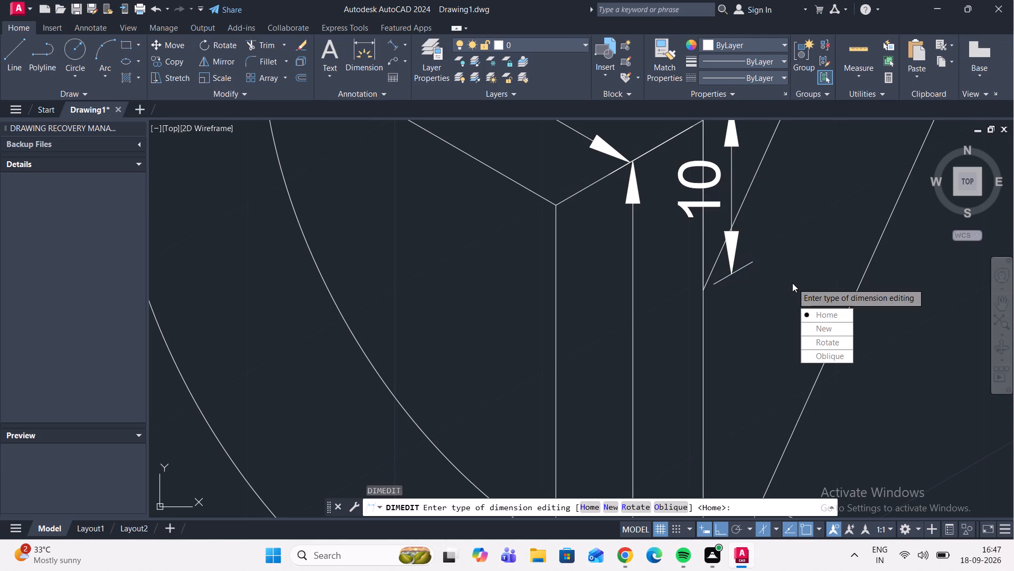
left_click_drag(825, 354, 792, 283)
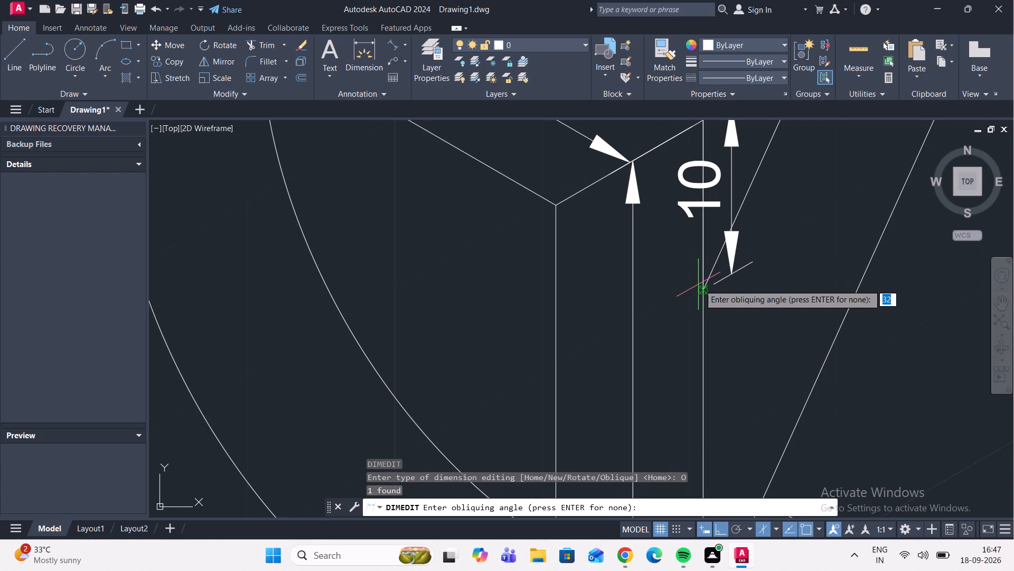
left_click(706, 288)
left_click(743, 200)
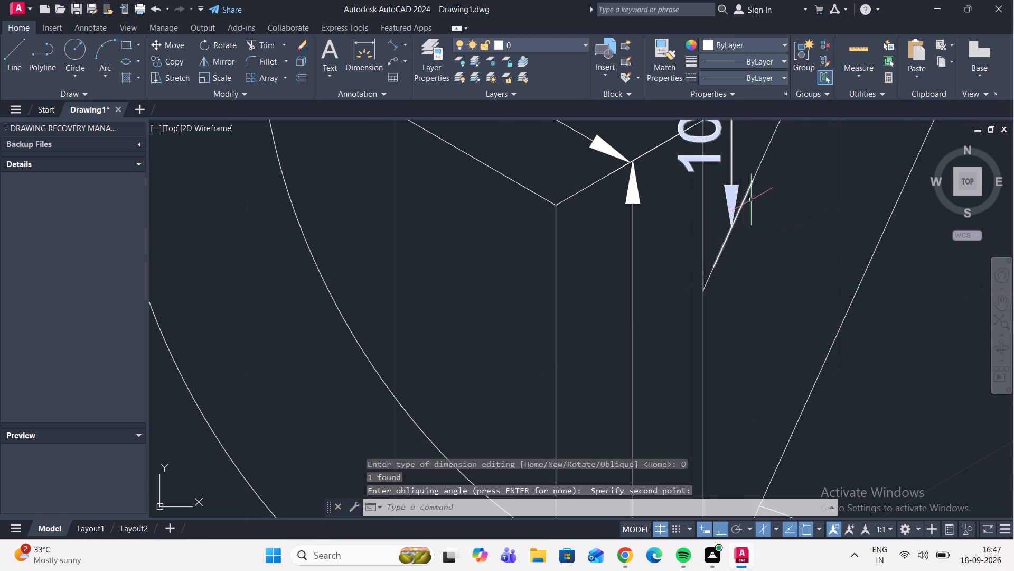
Stretch the obliqued 10 dimension at the plate's upper corner farther outward, away from the plate's vertical edge.
scroll(756, 199, "down", 3)
middle_click_drag(756, 195, 743, 235)
scroll(737, 216, "up", 2)
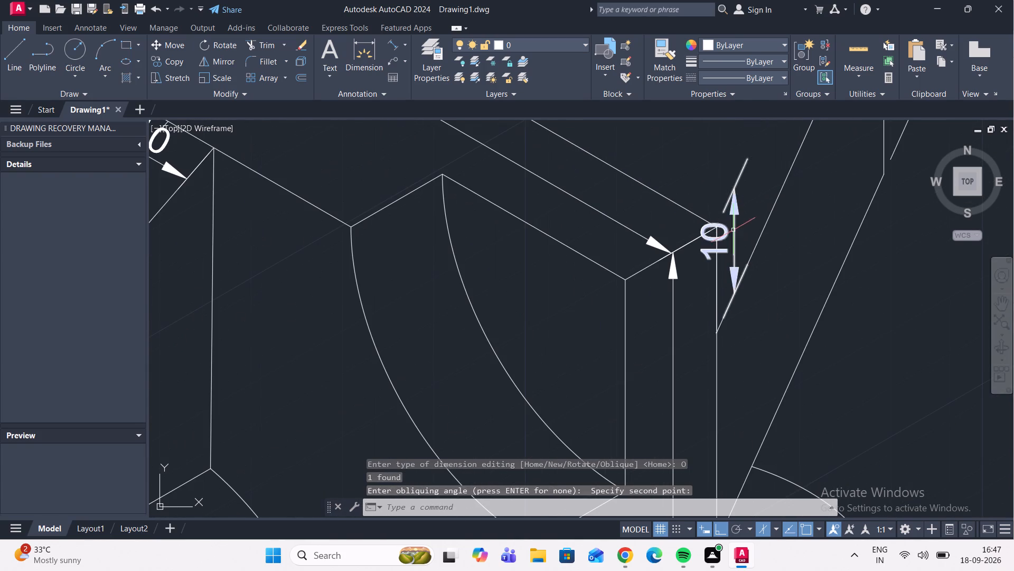
left_click(733, 230)
left_click(716, 241)
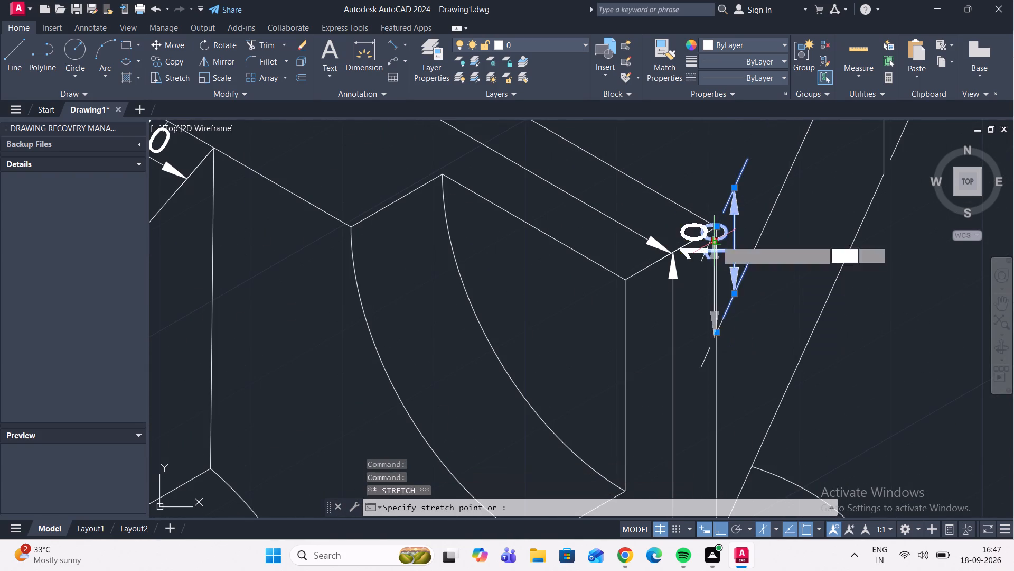
left_click(755, 207)
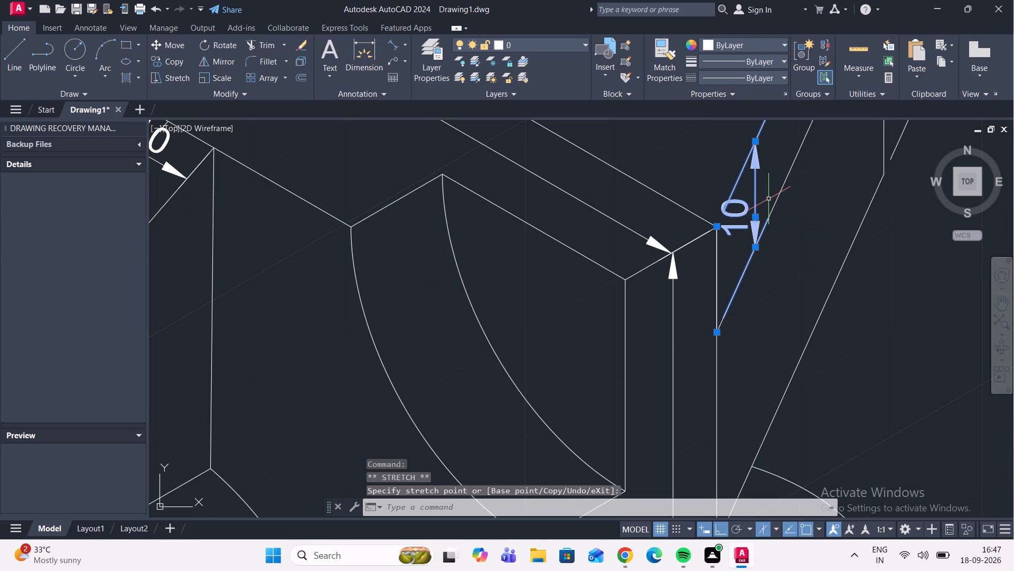
key("Escape")
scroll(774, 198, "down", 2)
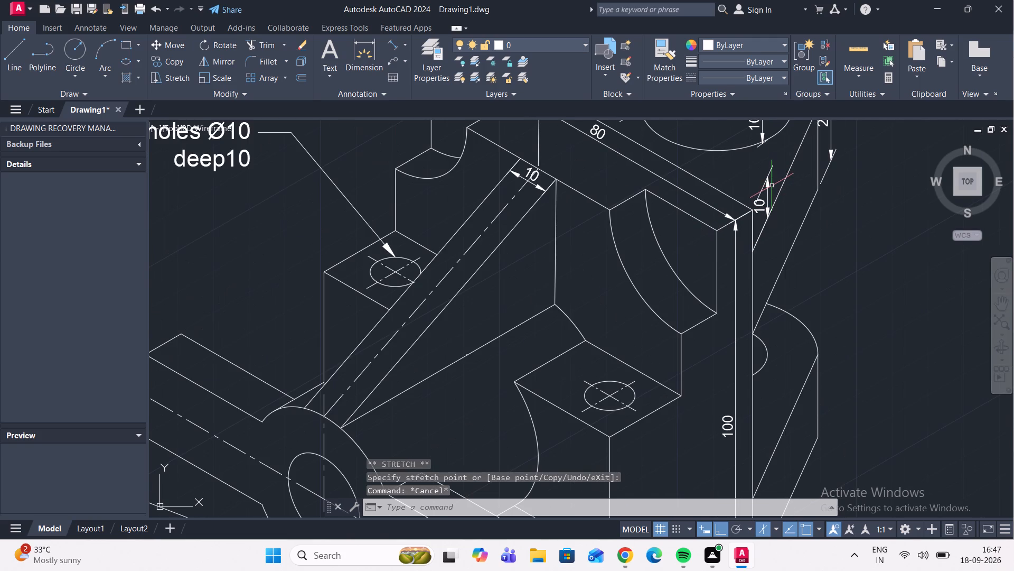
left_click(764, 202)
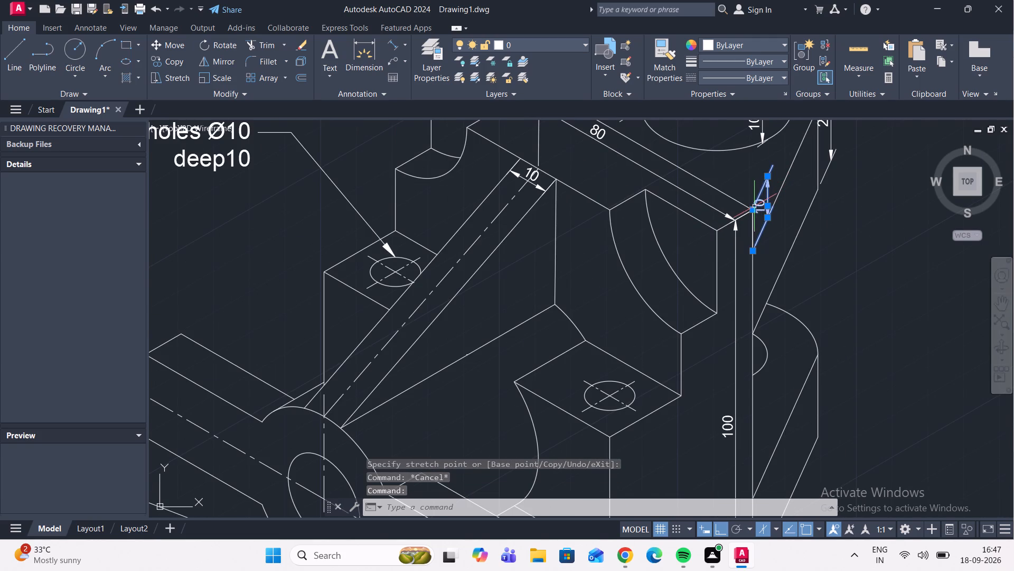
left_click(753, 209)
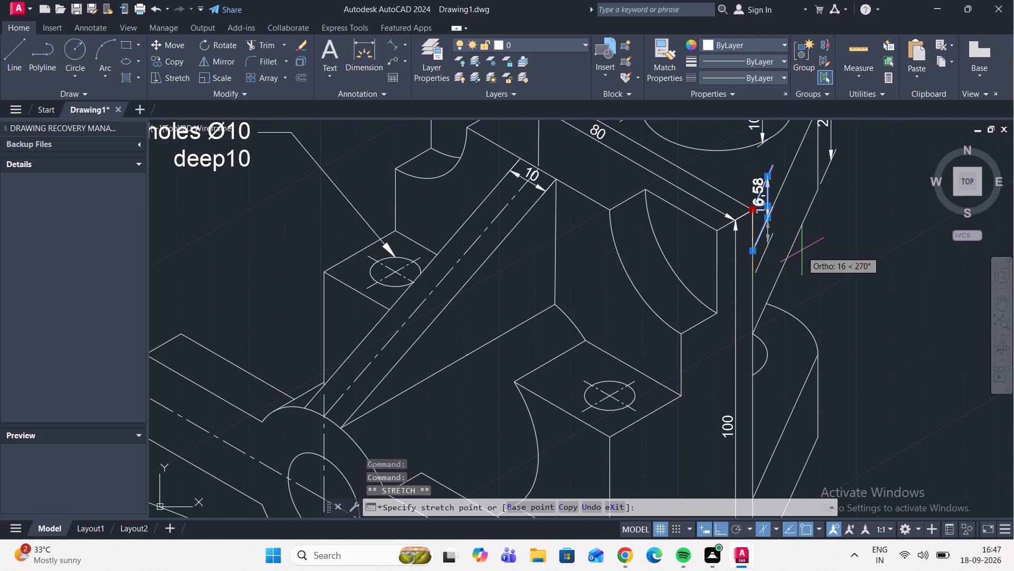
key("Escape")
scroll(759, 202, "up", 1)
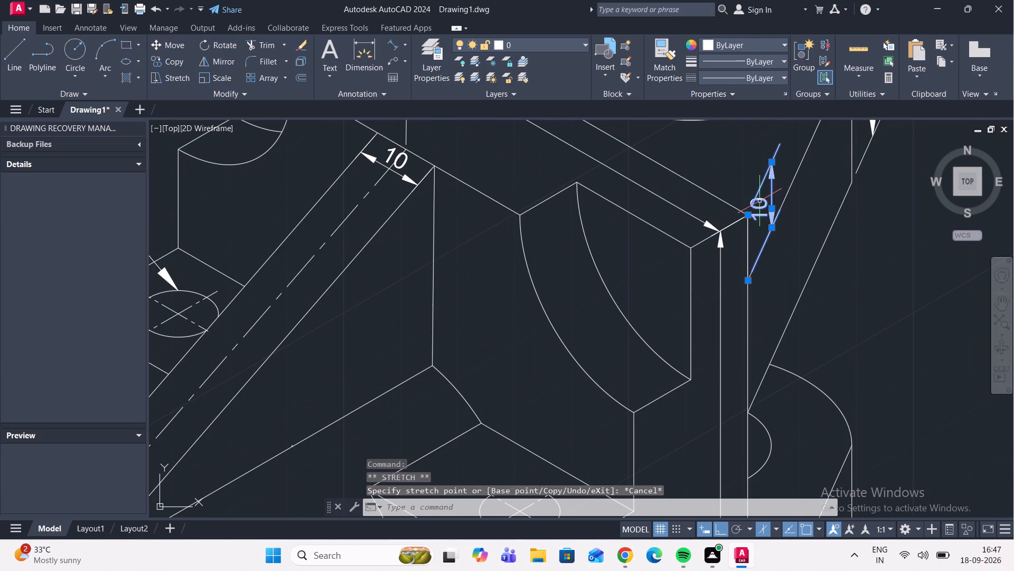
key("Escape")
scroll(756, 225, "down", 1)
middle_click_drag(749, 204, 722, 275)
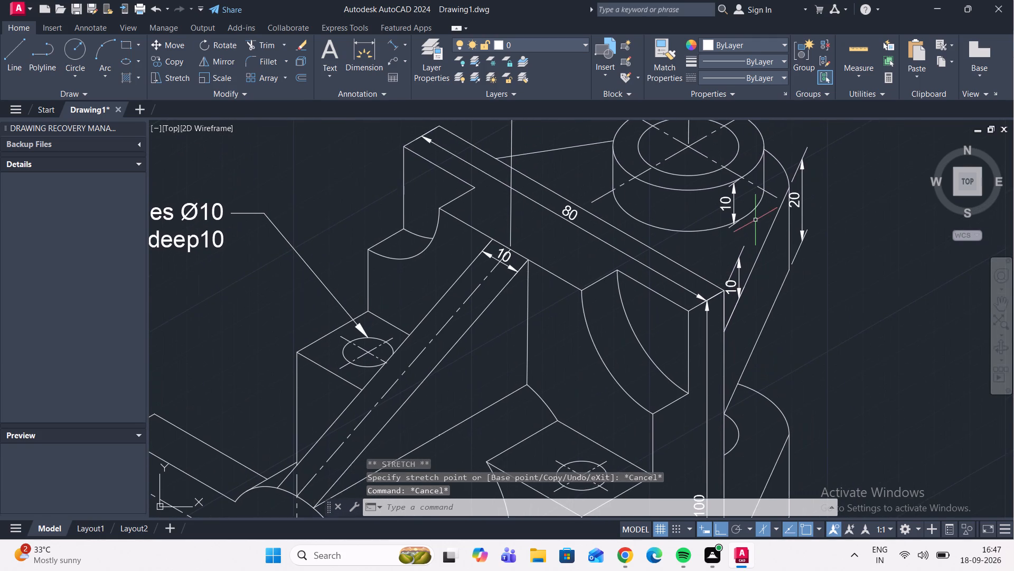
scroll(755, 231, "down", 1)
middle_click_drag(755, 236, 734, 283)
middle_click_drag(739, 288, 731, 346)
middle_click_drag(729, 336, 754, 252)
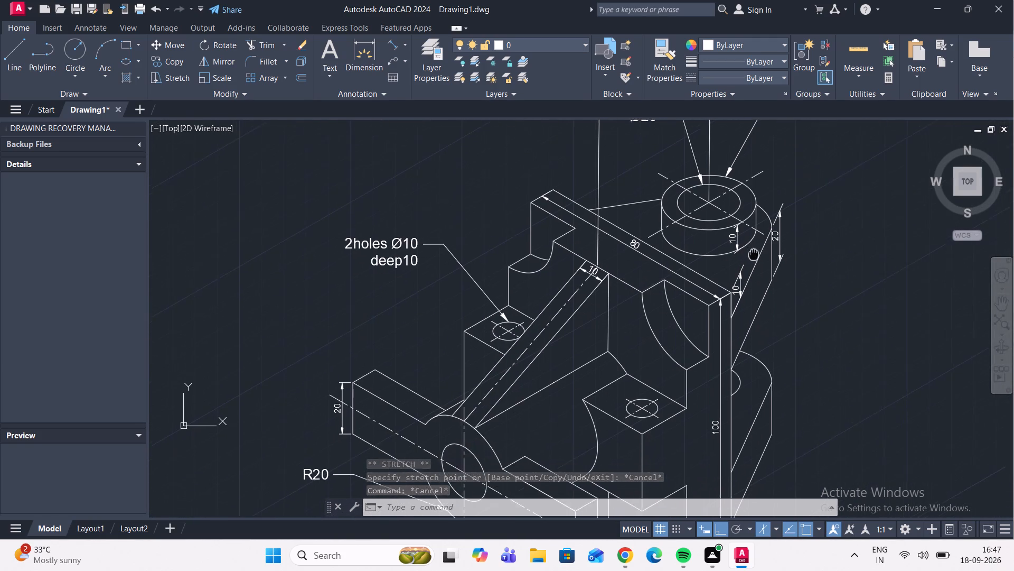
Add an aligned dimension along the short slanted bottom edge of the tall plate, placing it just below the edge.
middle_click_drag(754, 252, 755, 250)
middle_click_drag(748, 327, 724, 240)
middle_click_drag(723, 320, 712, 268)
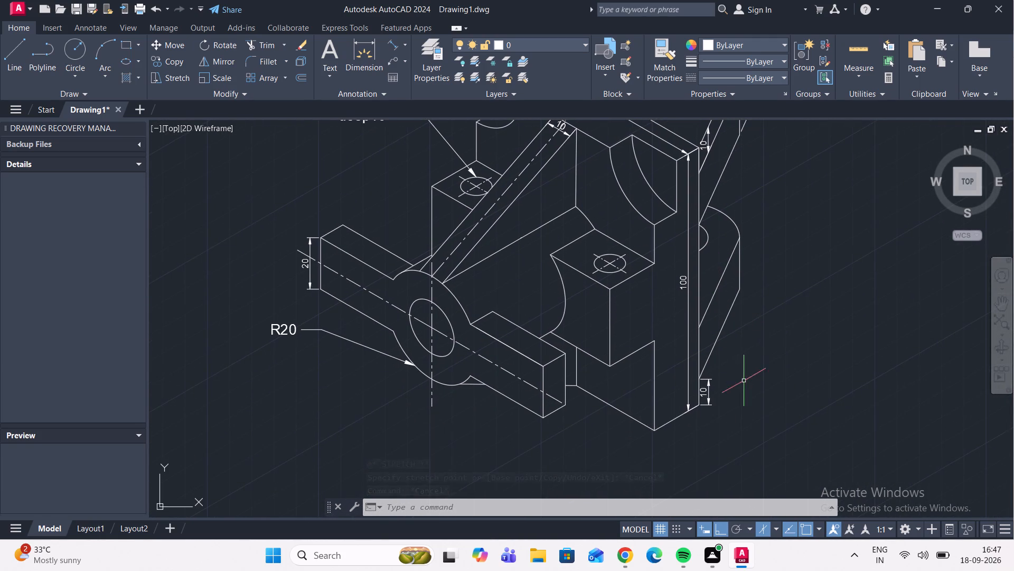
scroll(697, 395, "up", 2)
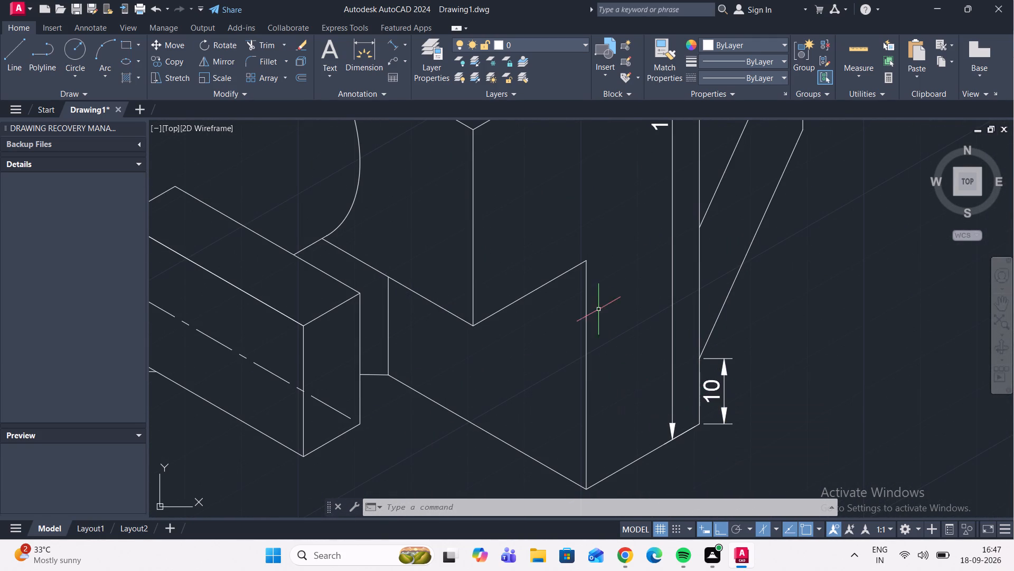
middle_click_drag(603, 313, 674, 304)
left_click(389, 45)
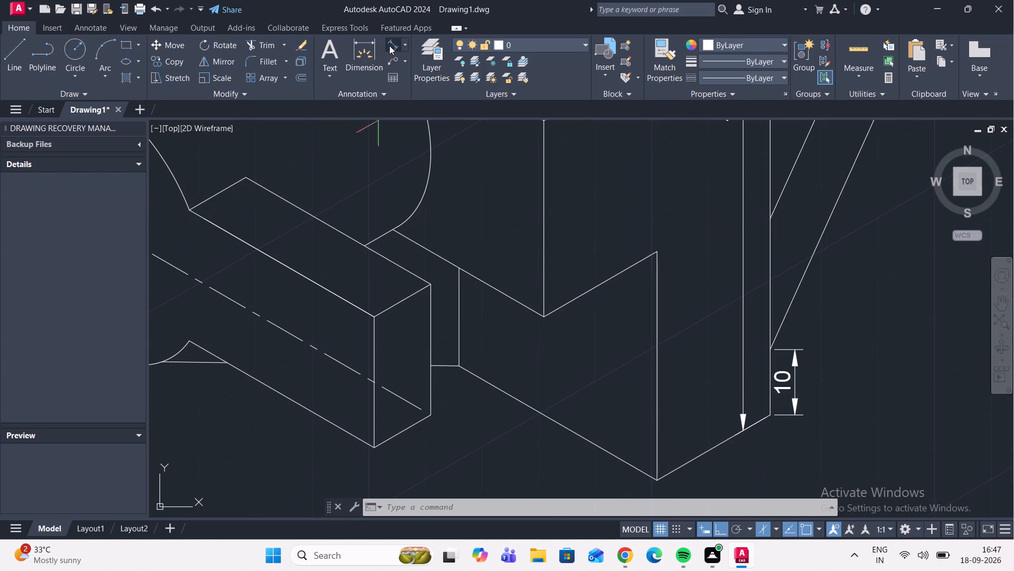
middle_click_drag(595, 365, 552, 240)
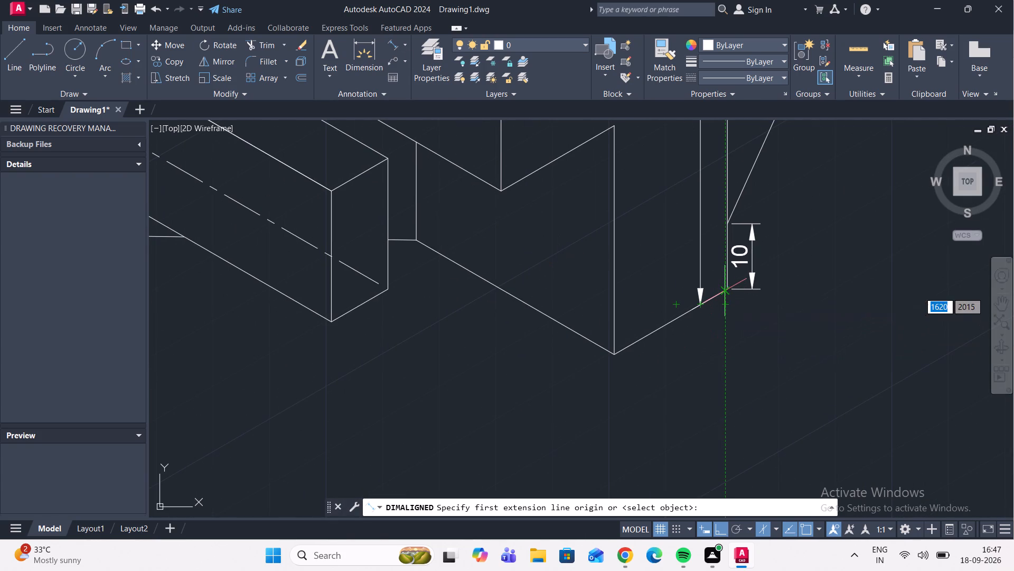
scroll(729, 288, "up", 3)
left_click(724, 291)
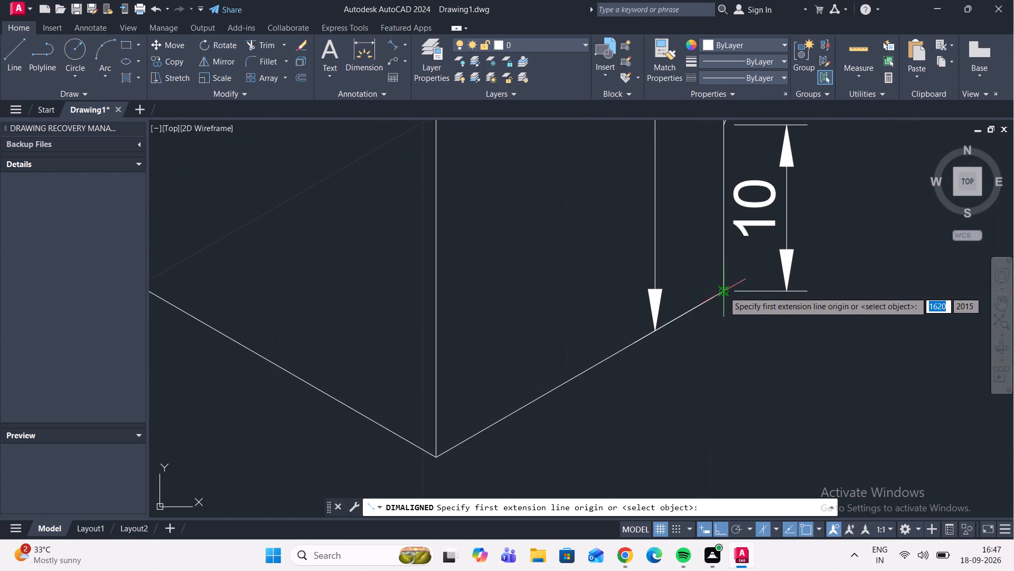
left_click(437, 454)
scroll(475, 428, "down", 3)
scroll(493, 444, "up", 2)
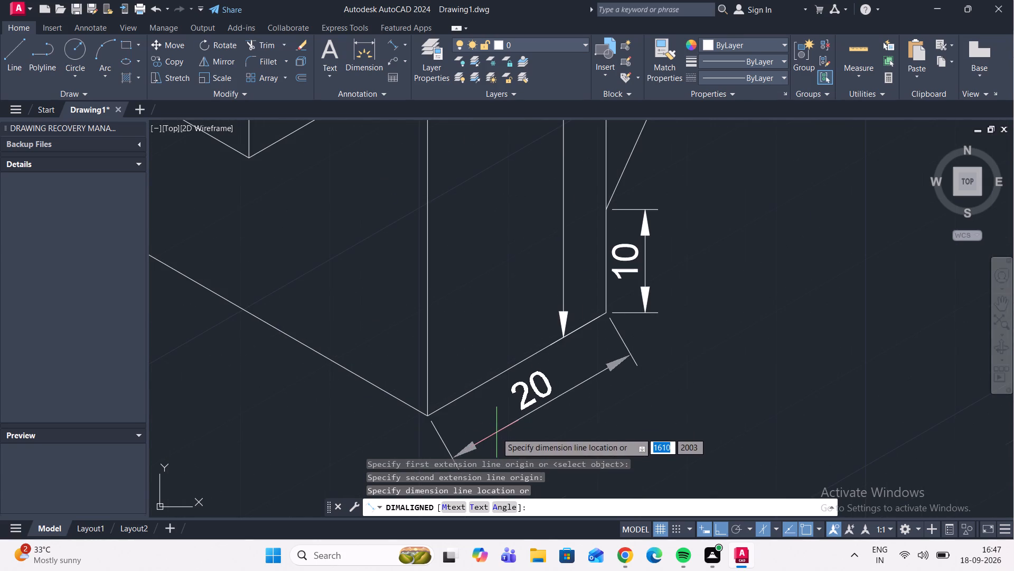
left_click(496, 432)
Oblique the new bottom-edge dimension with DIMEDIT, taking the angle from two points along the plate's vertical front edge.
left_click(500, 432)
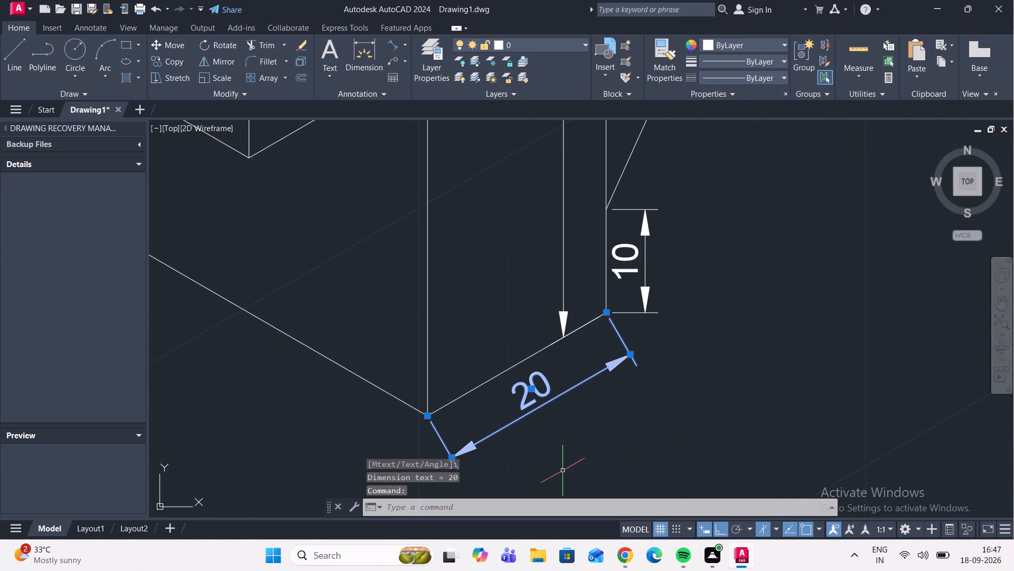
type("DIME")
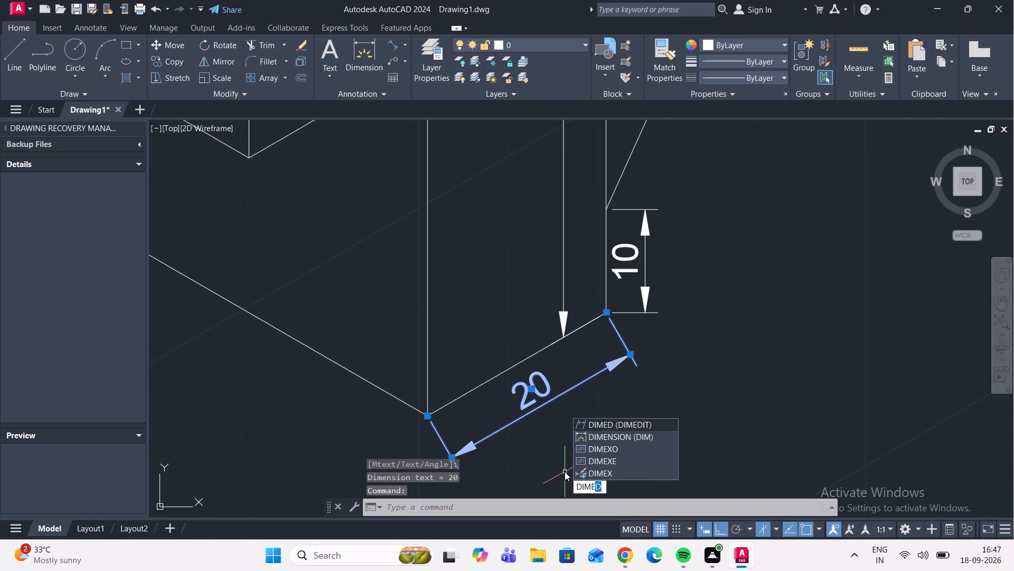
left_click(654, 423)
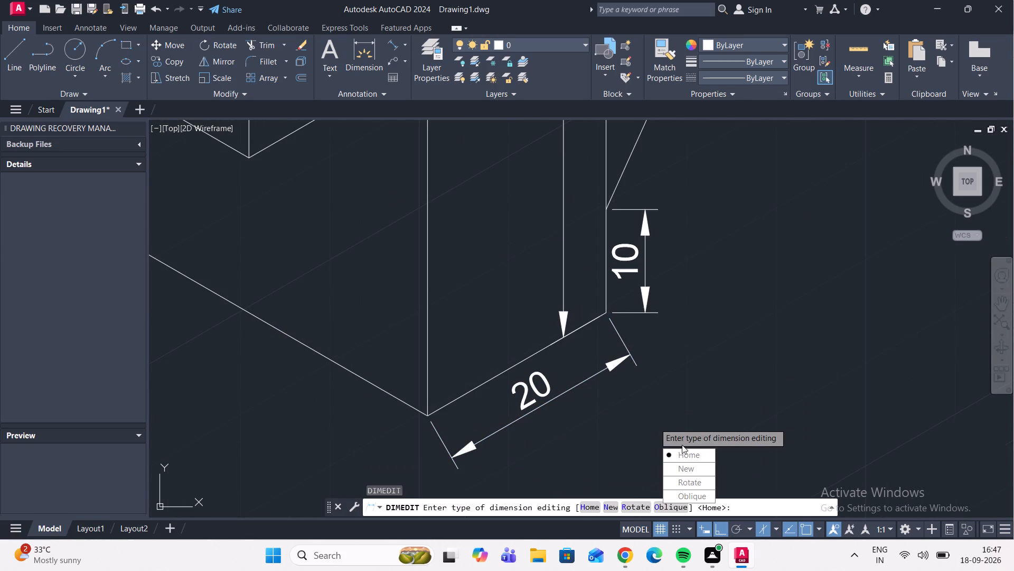
left_click_drag(679, 498, 654, 423)
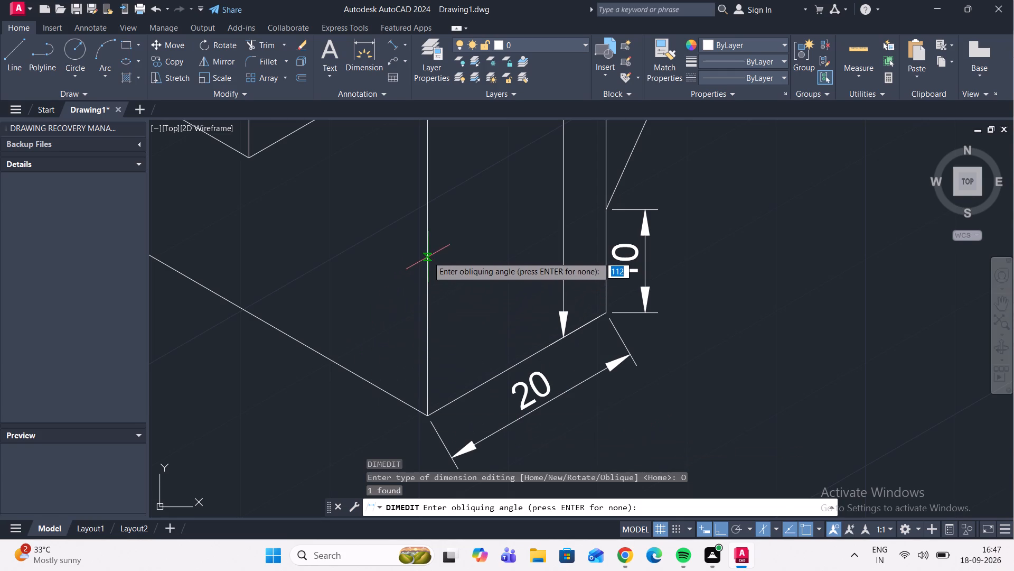
left_click(428, 253)
left_click(431, 413)
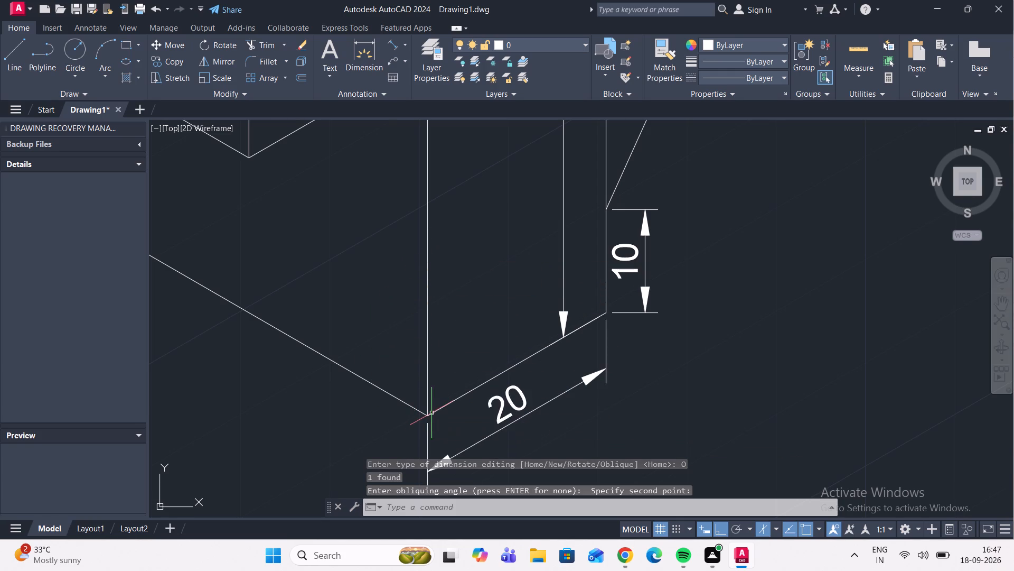
Oblique the vertical 10 dimension at the plate's lower corner with DIMEDIT, taking the angle from the plate's short slanted bottom edge.
scroll(499, 384, "down", 3)
scroll(557, 342, "up", 3)
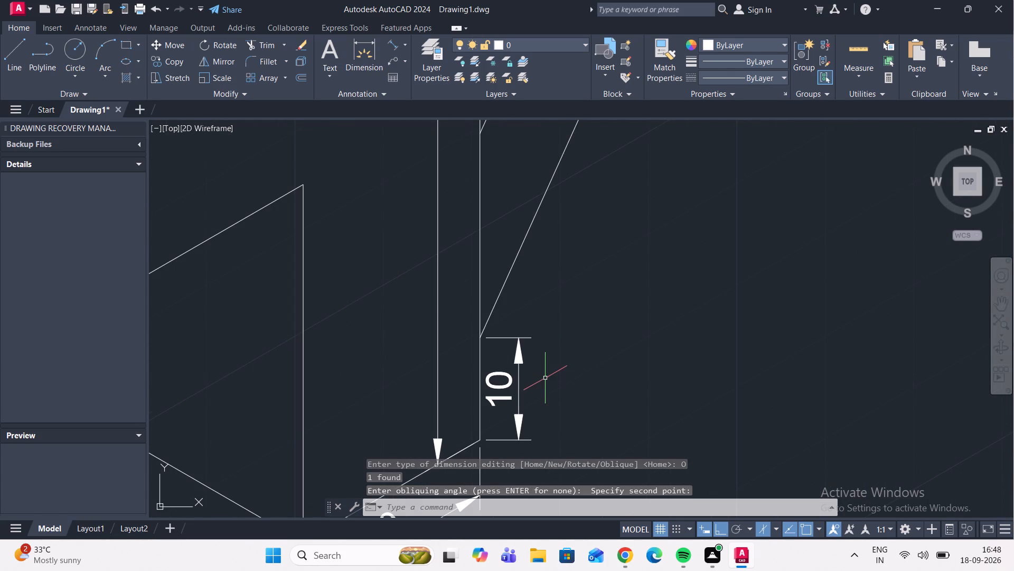
left_click(545, 378)
left_click(517, 332)
type("DIMED")
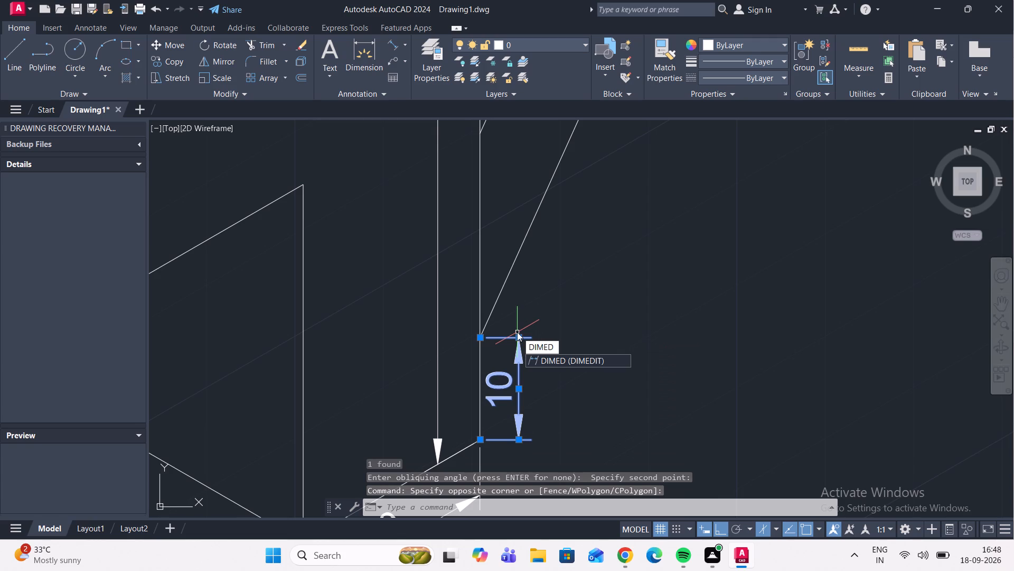
left_click(572, 363)
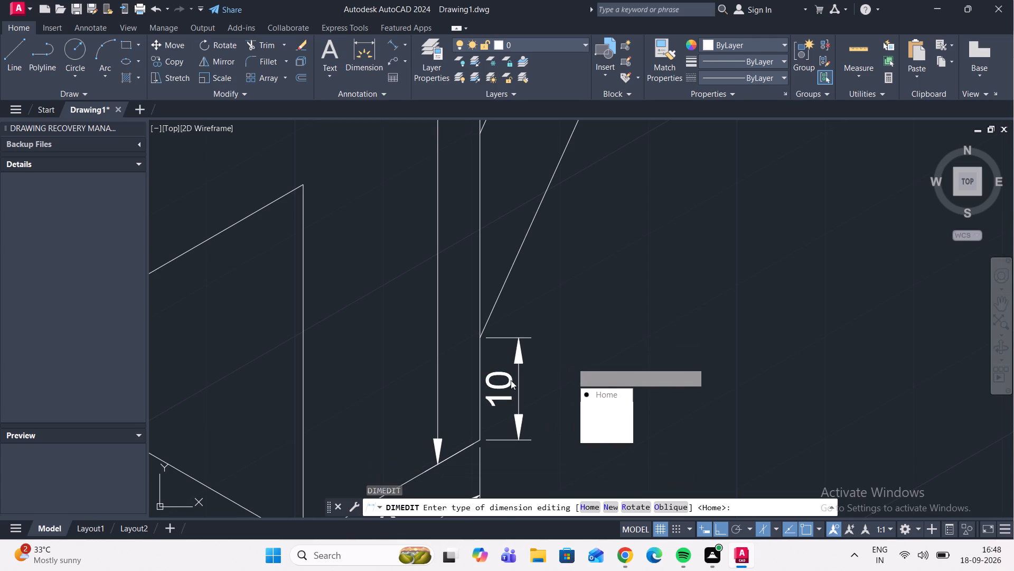
left_click_drag(618, 441, 572, 363)
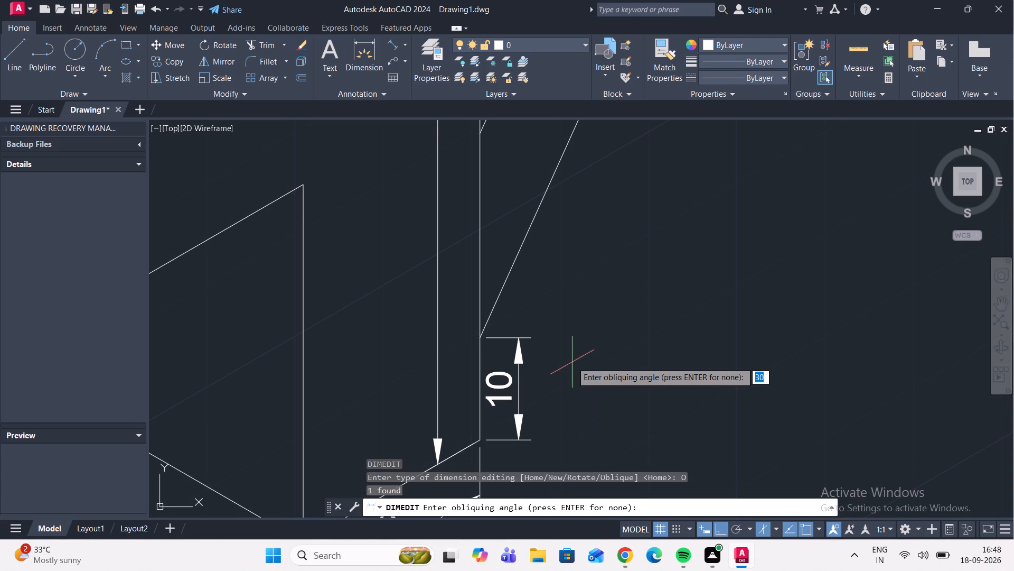
scroll(496, 388, "down", 3)
scroll(483, 403, "up", 2)
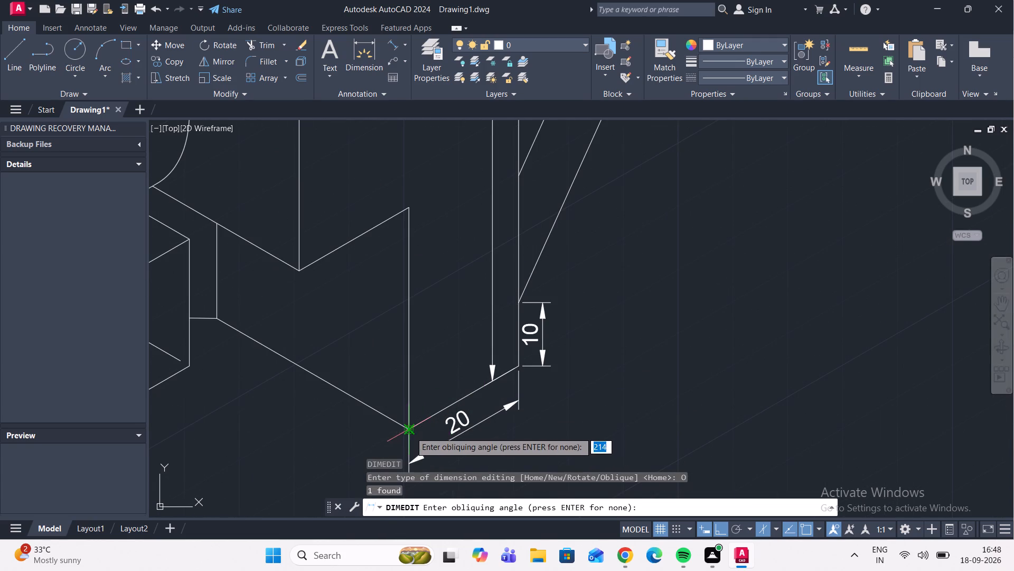
left_click(410, 432)
left_click(520, 366)
Add a multileader reading Ø20 to the round hole in the cross arm, with Ortho off and its landing above the R20 note.
scroll(595, 328, "down", 2)
middle_click_drag(585, 312, 618, 426)
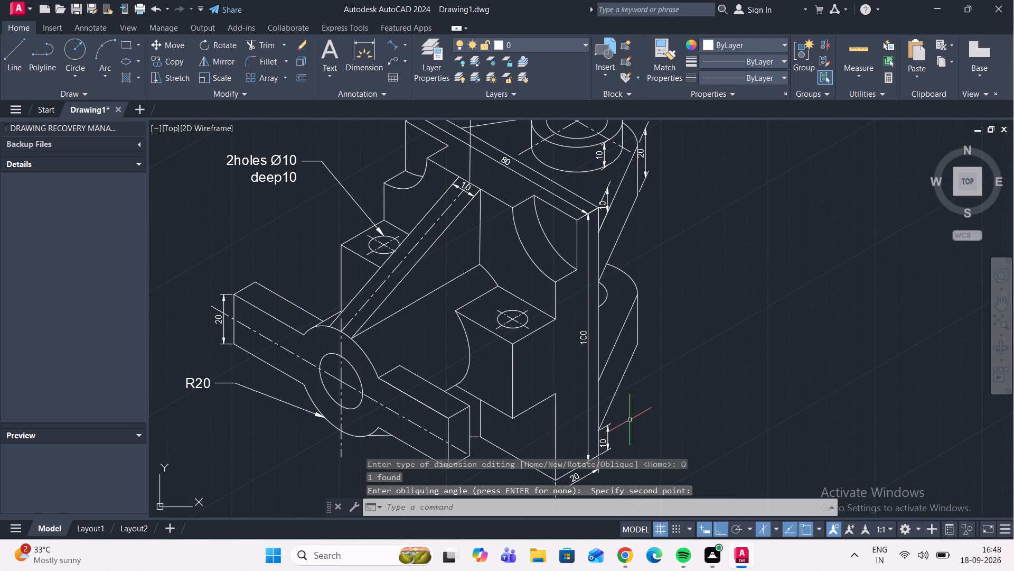
middle_click_drag(653, 419, 731, 361)
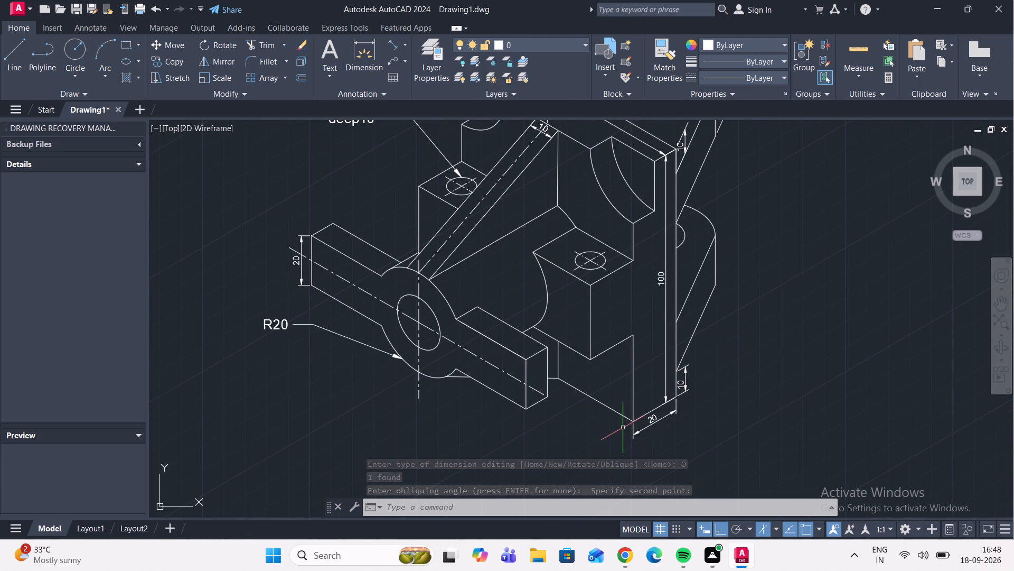
middle_click_drag(603, 439, 650, 443)
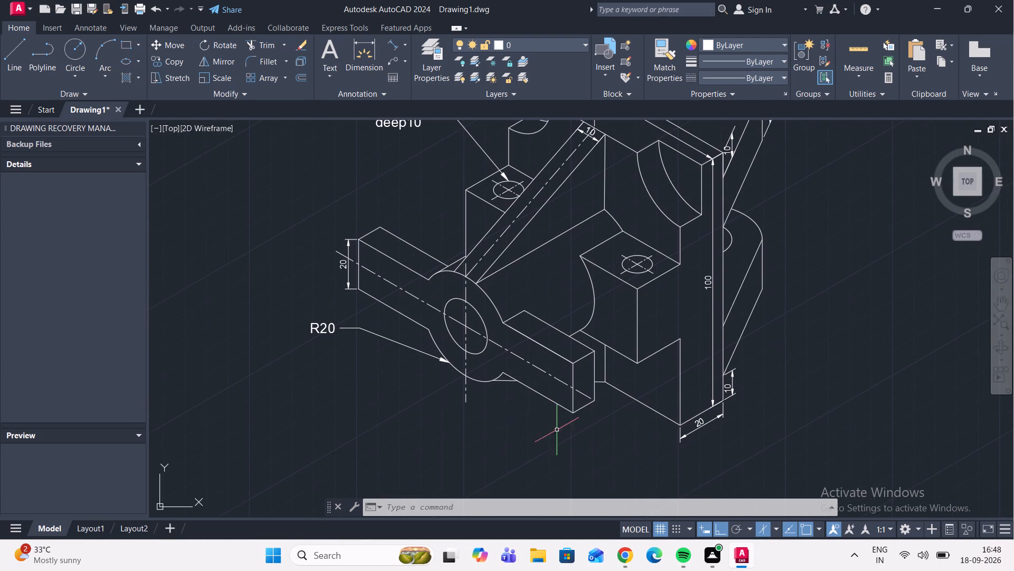
middle_click_drag(499, 371, 551, 456)
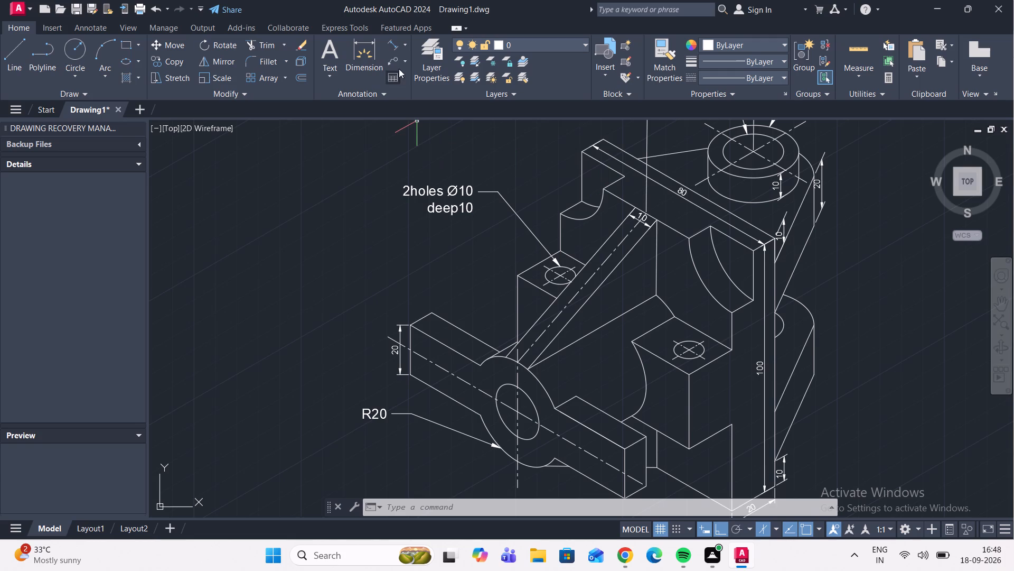
left_click(397, 60)
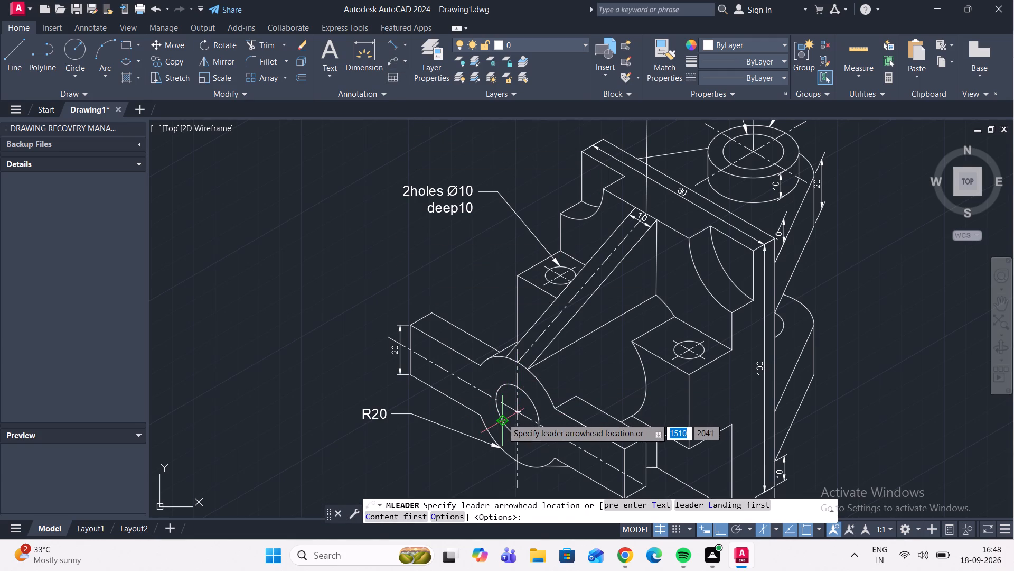
left_click(502, 418)
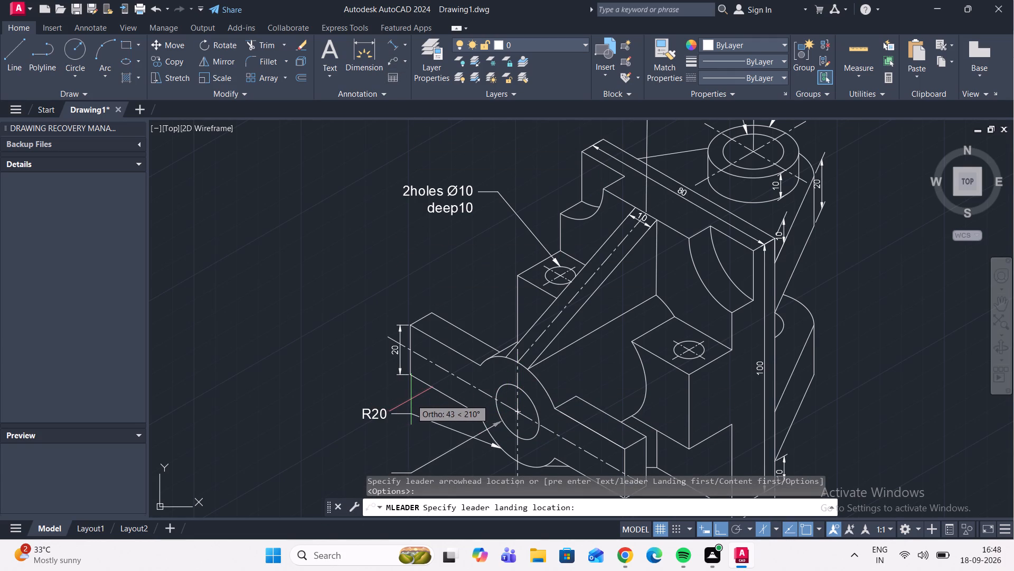
key("F8")
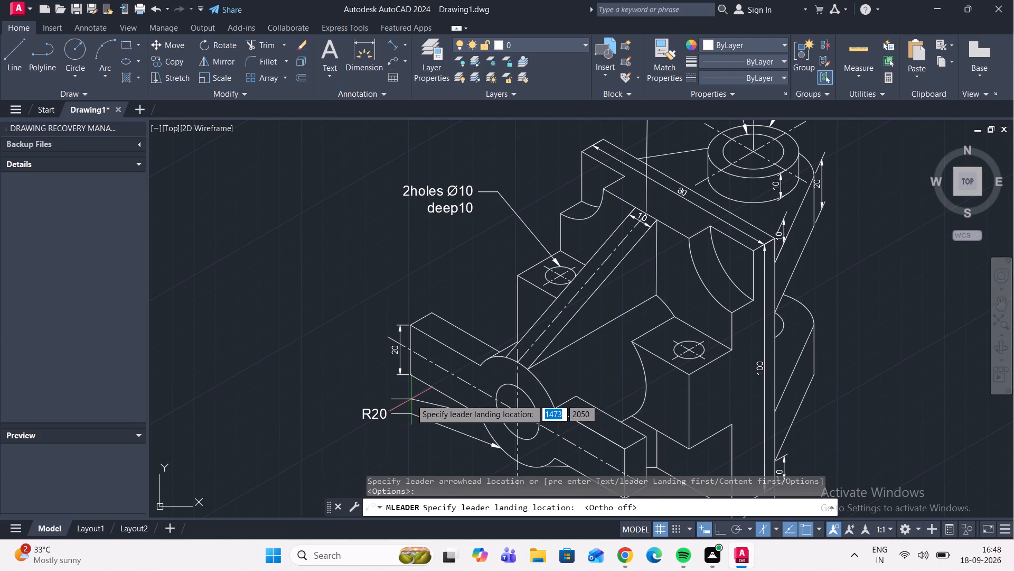
scroll(411, 399, "up", 2)
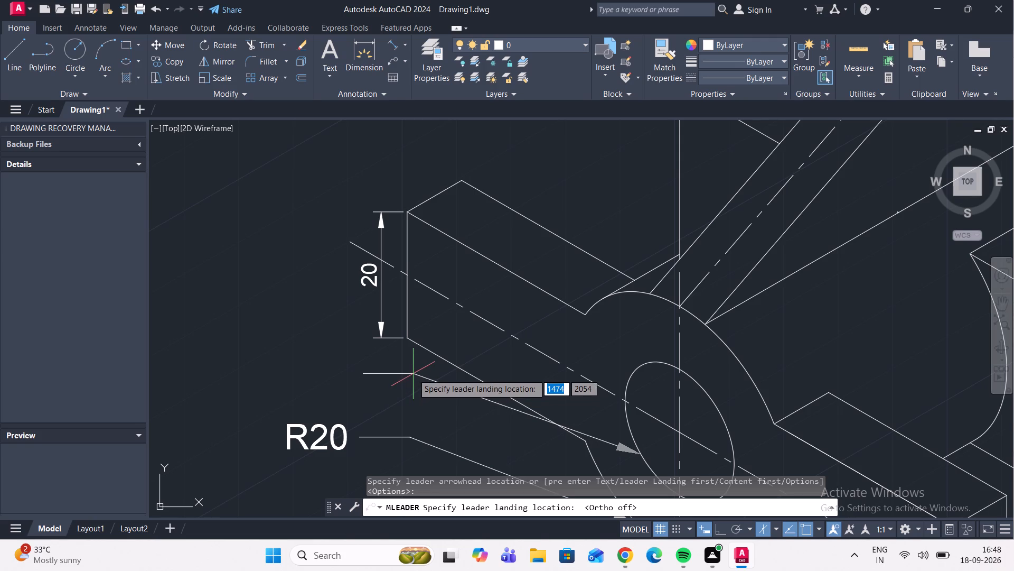
left_click(413, 373)
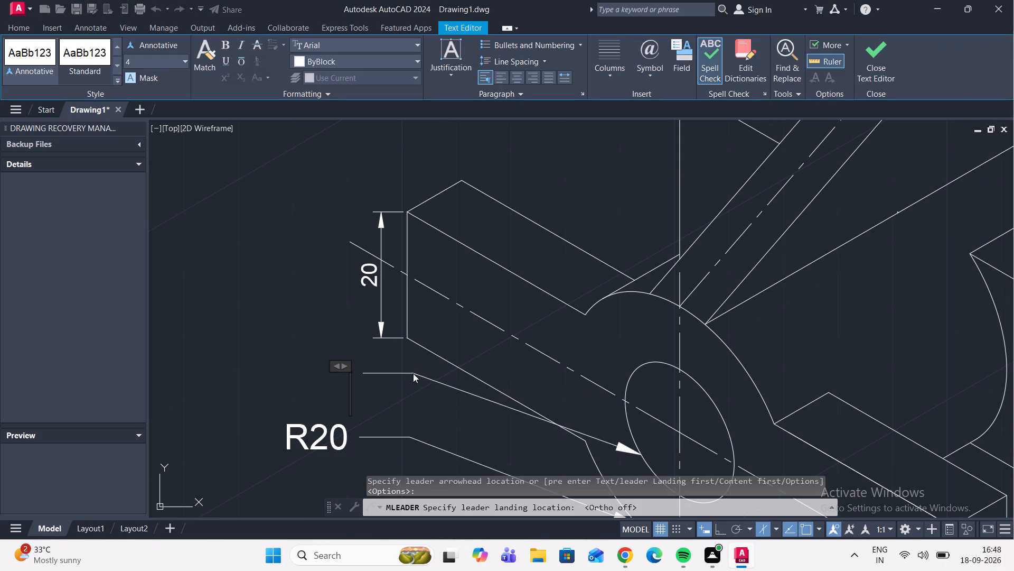
left_click(655, 78)
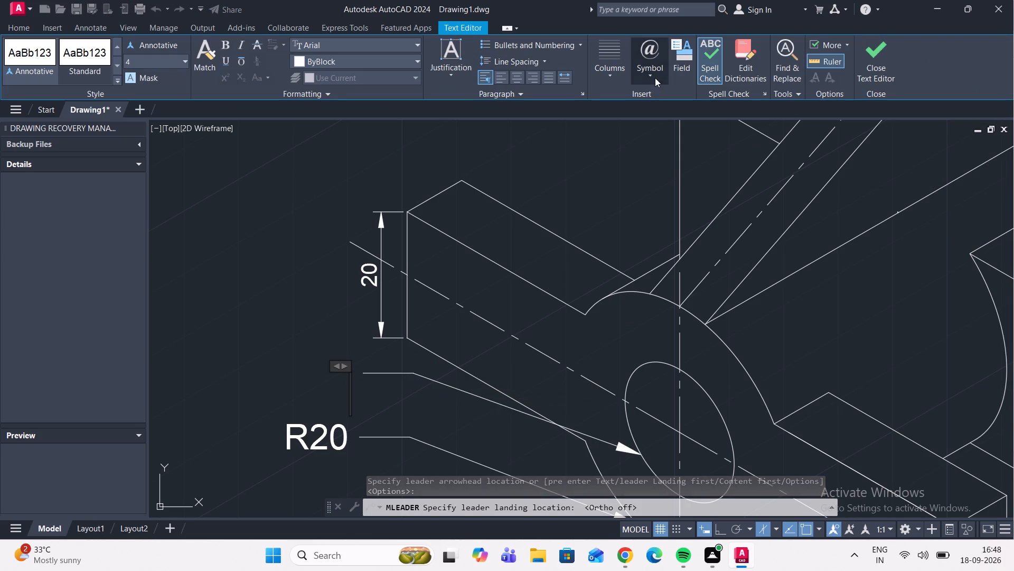
left_click(689, 130)
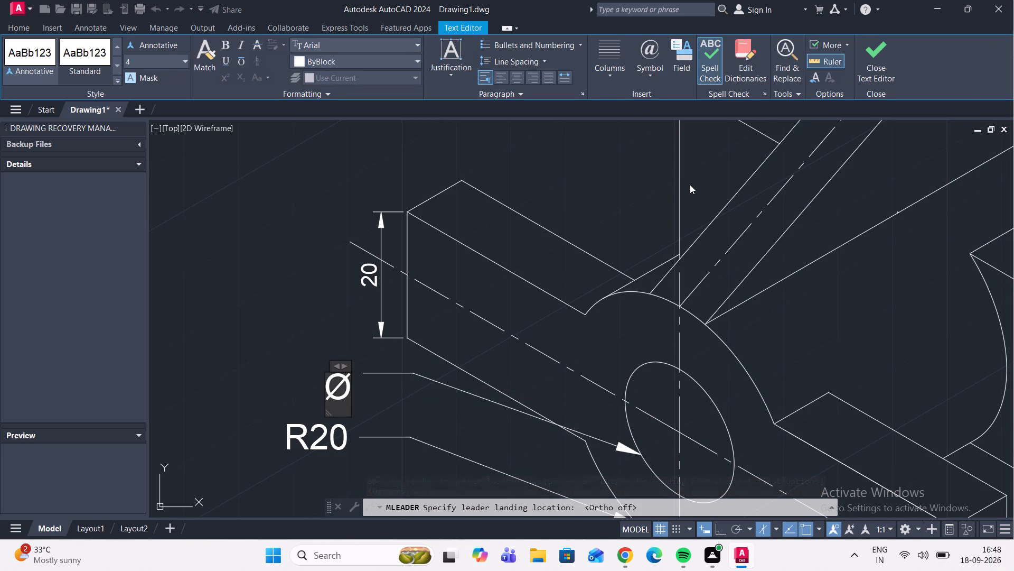
type("20")
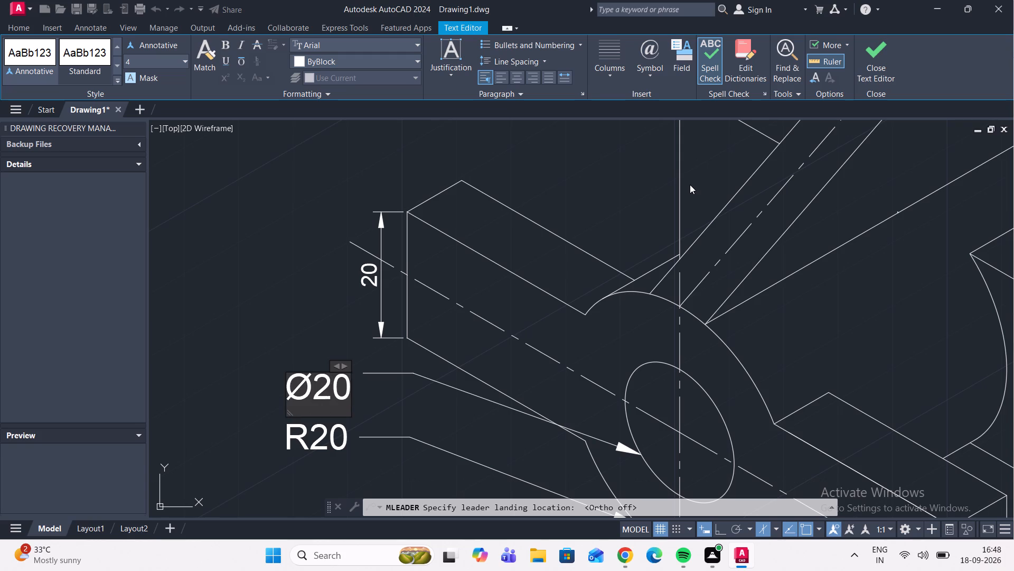
left_click(690, 185)
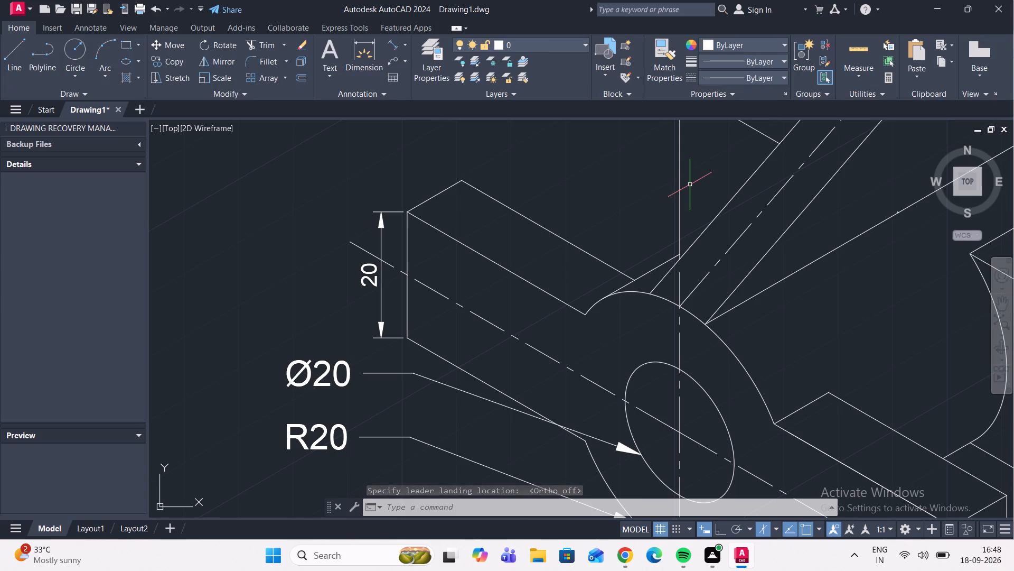
Oblique the vertical 20 dimension at the cross arm's end with DIMEDIT, taking the angle from two points on the arm's long slanted upper edge.
scroll(710, 193, "down", 2)
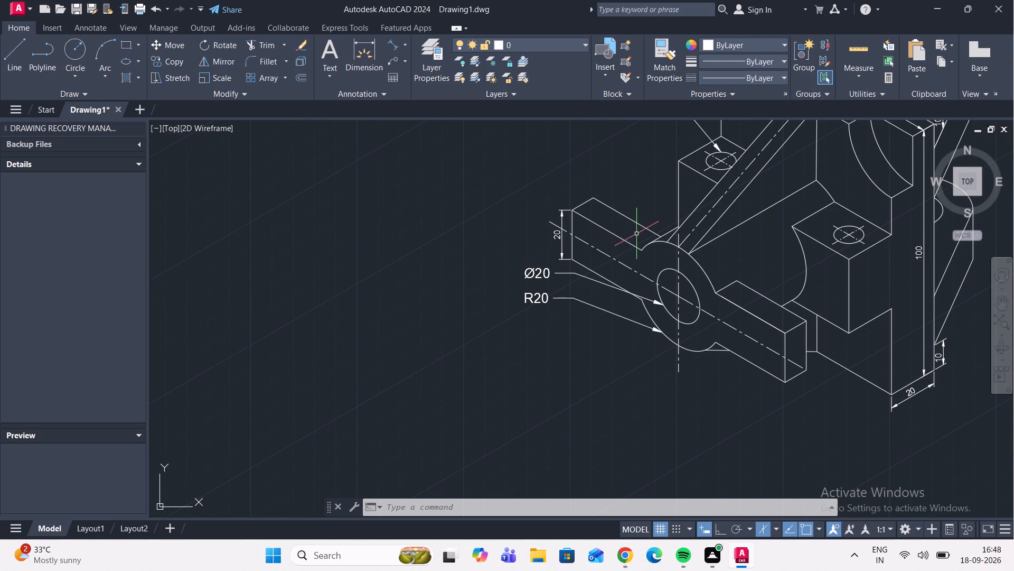
scroll(646, 235, "down", 2)
middle_click_drag(650, 237, 558, 294)
scroll(569, 312, "up", 2)
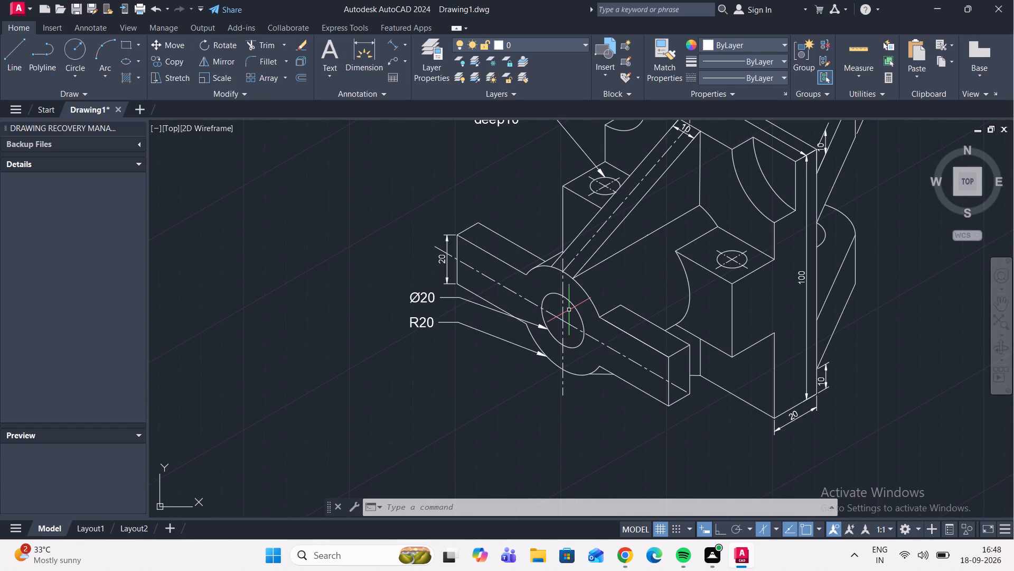
scroll(450, 253, "up", 3)
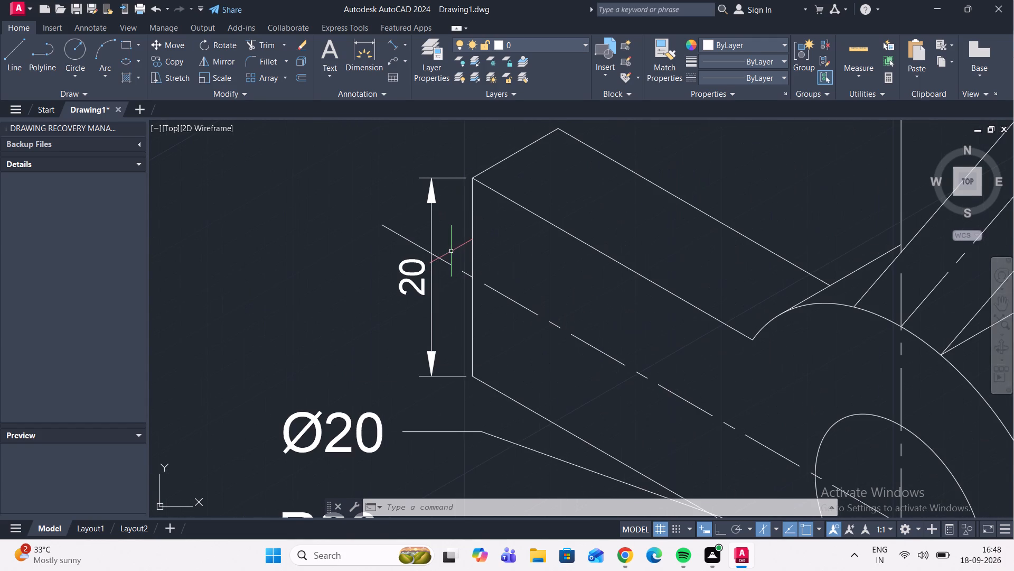
left_click(458, 242)
left_click(427, 174)
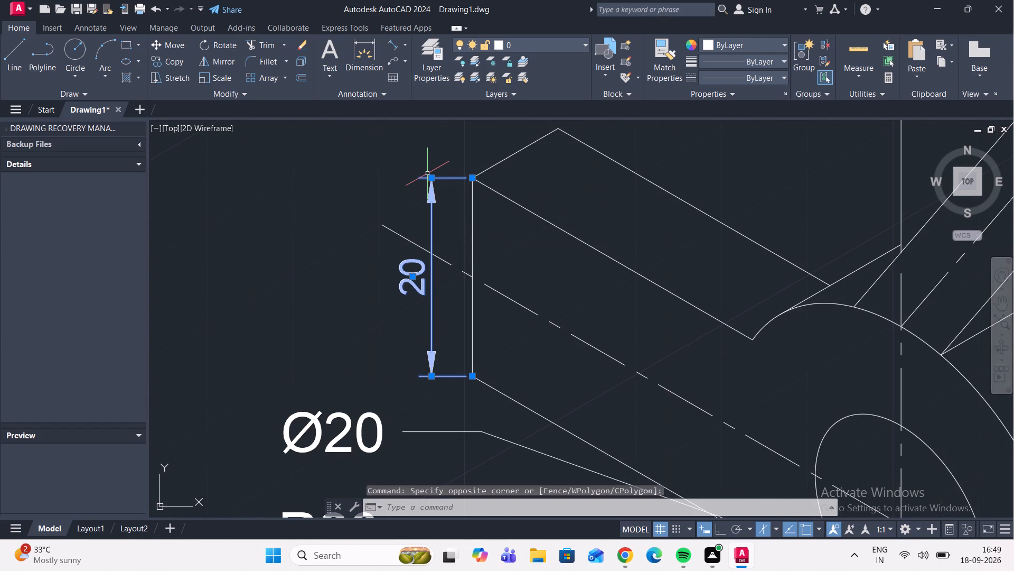
type("DIME")
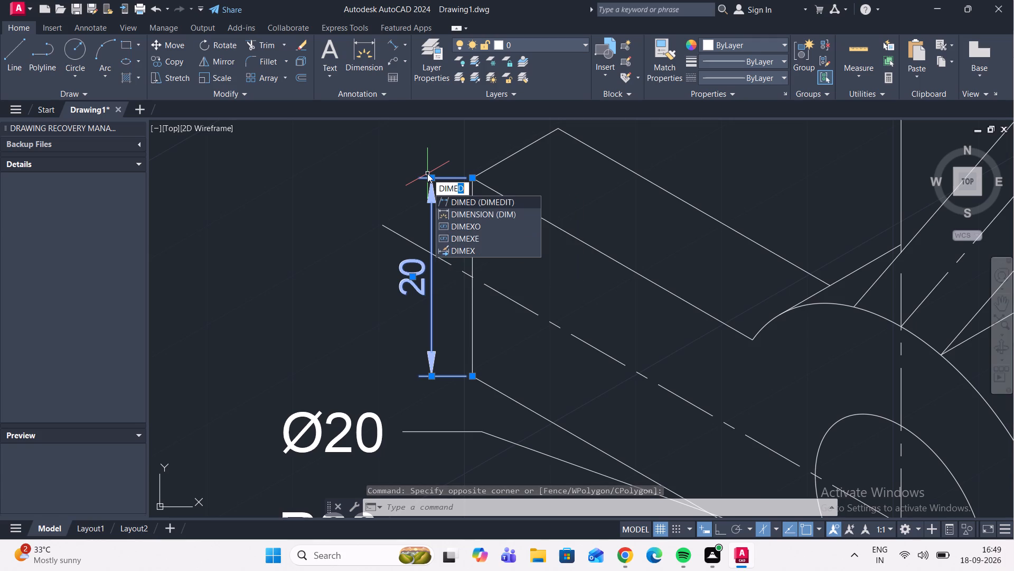
left_click(492, 206)
left_click_drag(537, 280, 492, 206)
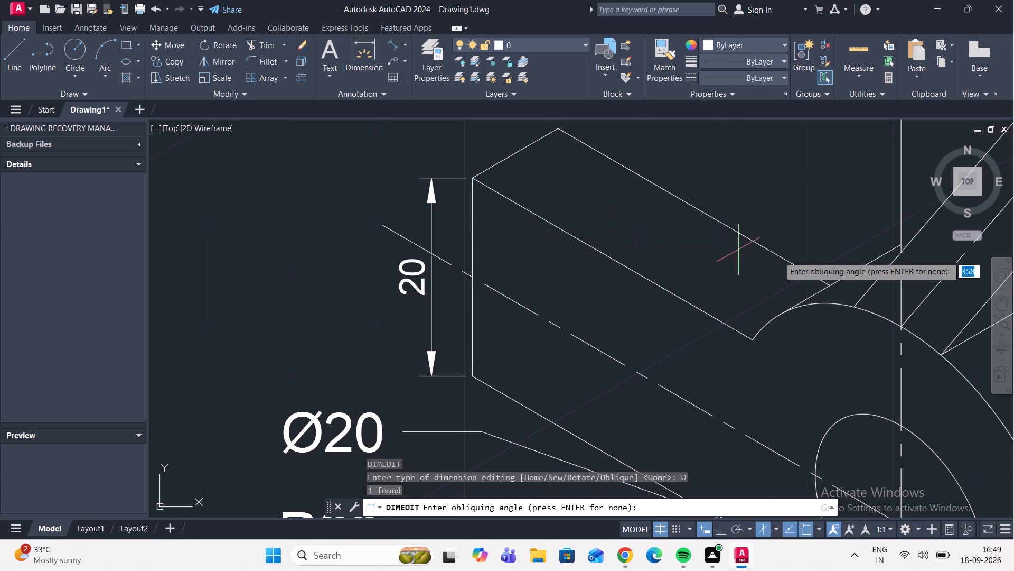
left_click(698, 314)
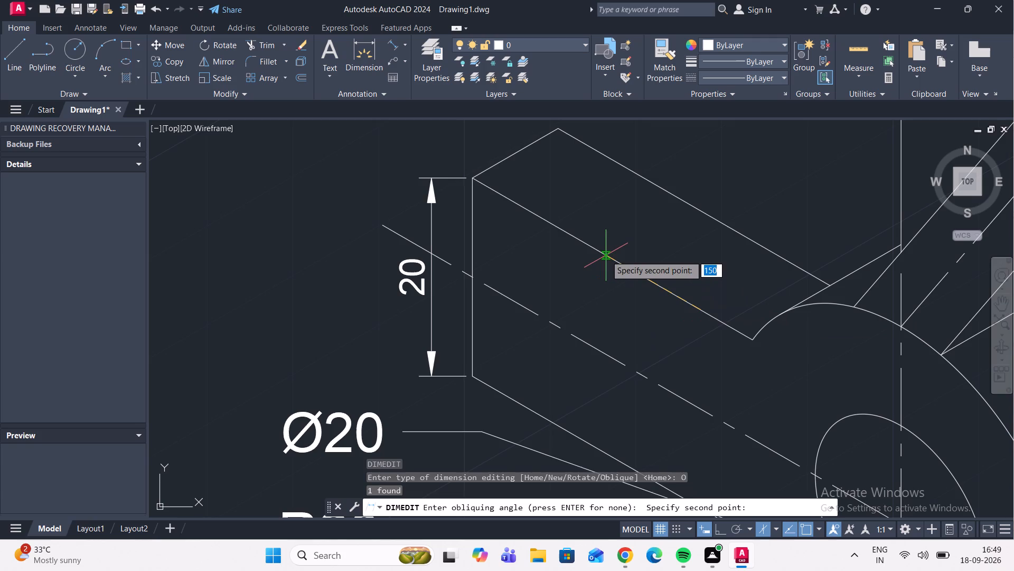
left_click(606, 255)
Add an aligned dimension along the cross arm's full slanted bottom edge, between its two lower front corners, placing it below the arm.
scroll(632, 253, "down", 2)
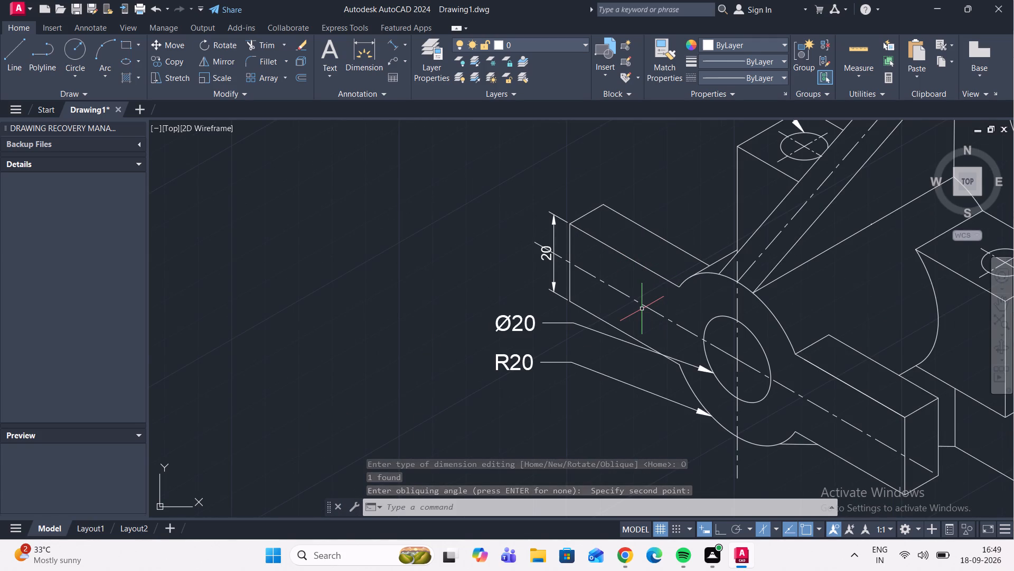
middle_click_drag(642, 309, 560, 245)
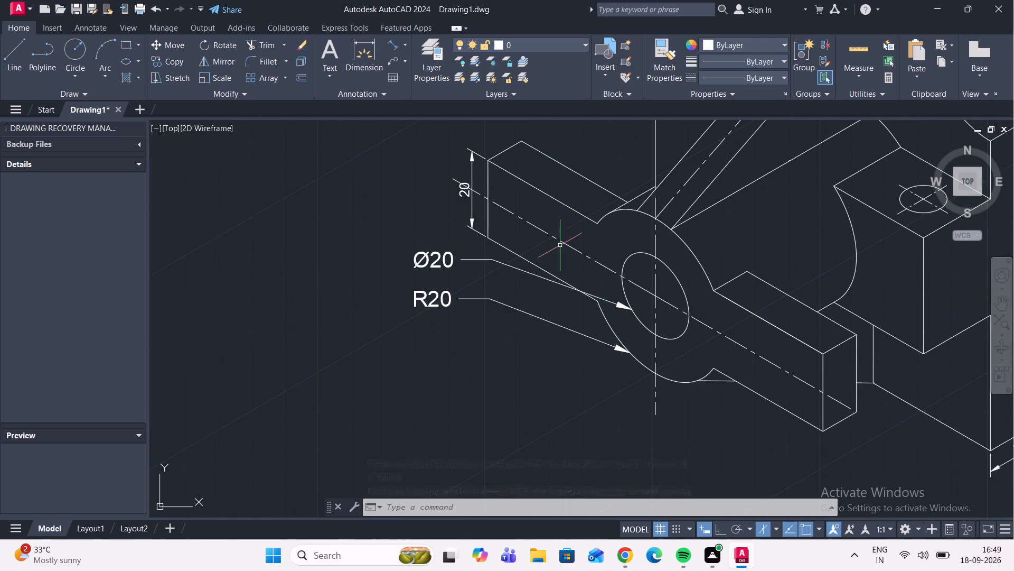
left_click(395, 44)
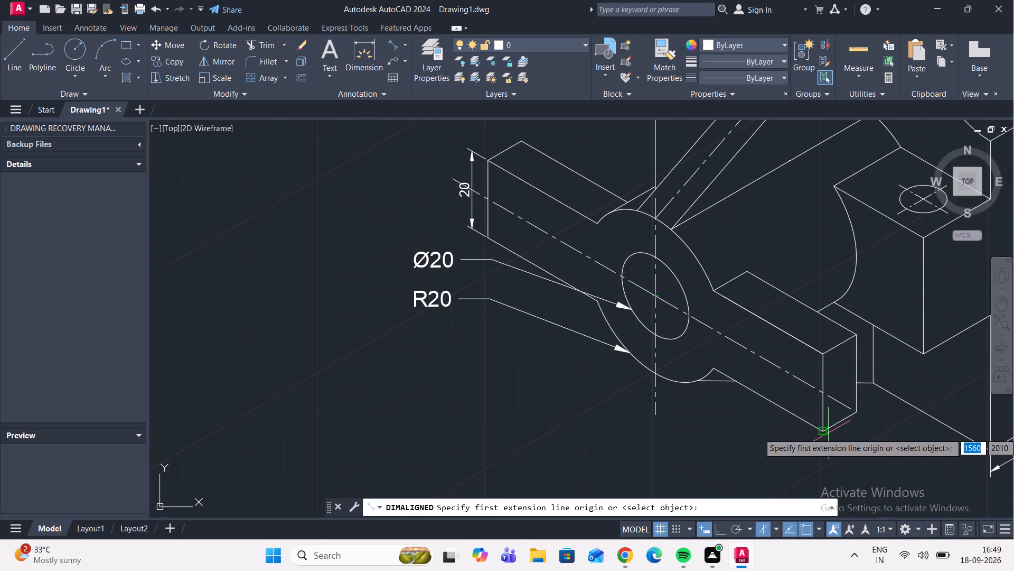
scroll(822, 426, "up", 4)
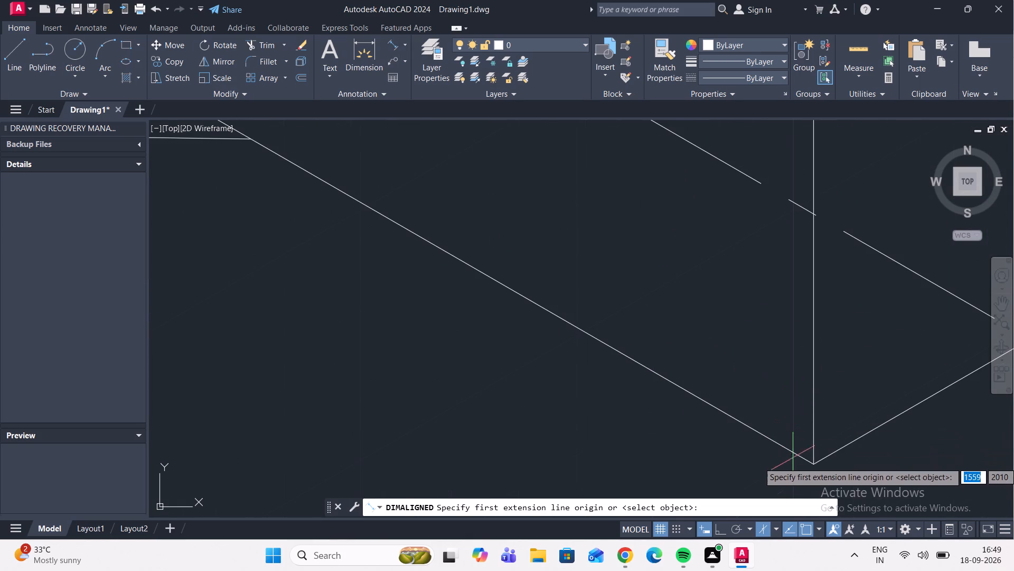
left_click(813, 462)
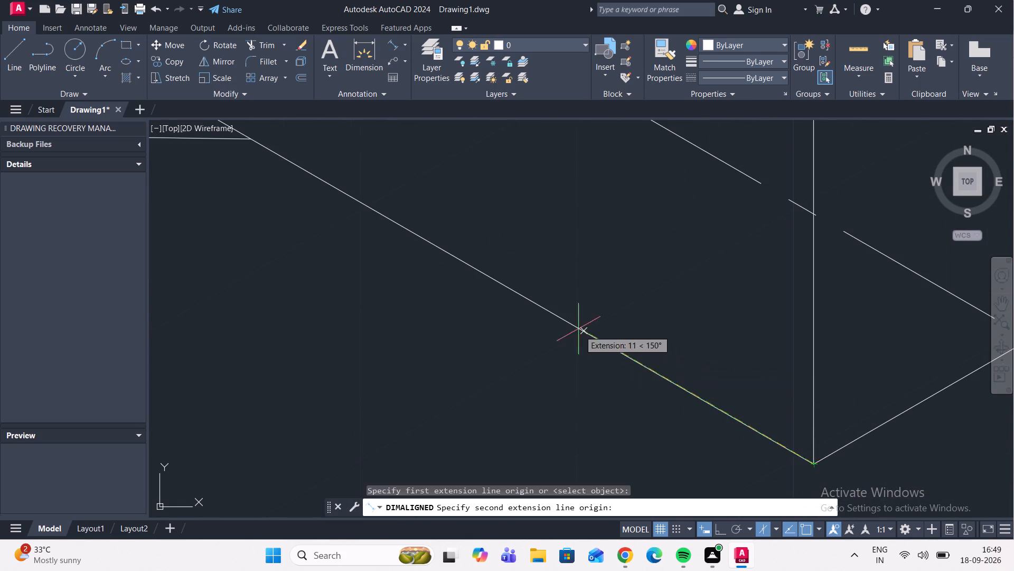
scroll(573, 325, "down", 4)
middle_click_drag(592, 345, 733, 427)
scroll(421, 240, "up", 2)
left_click(415, 238)
scroll(432, 270, "down", 5)
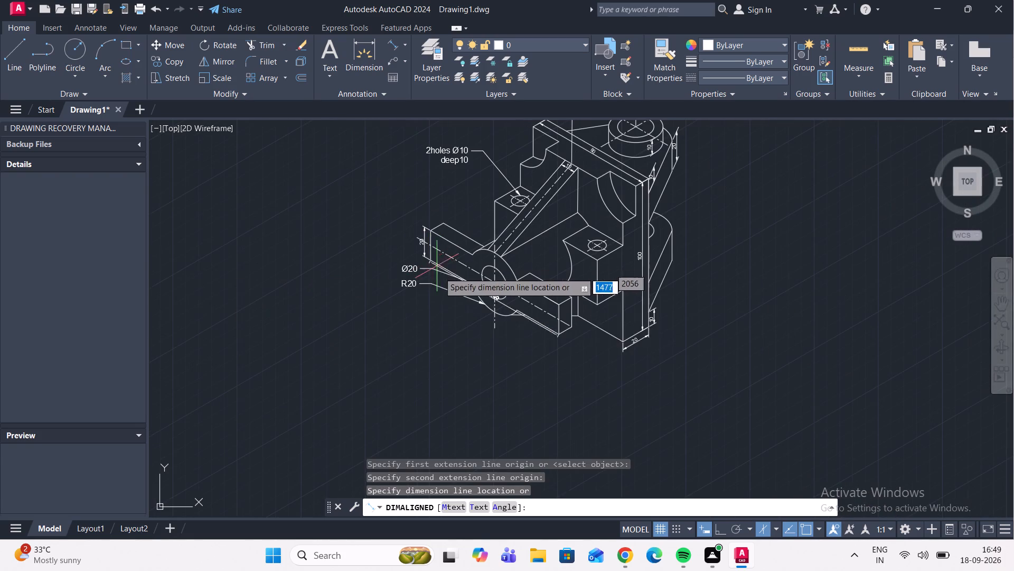
scroll(458, 326, "up", 2)
left_click(466, 343)
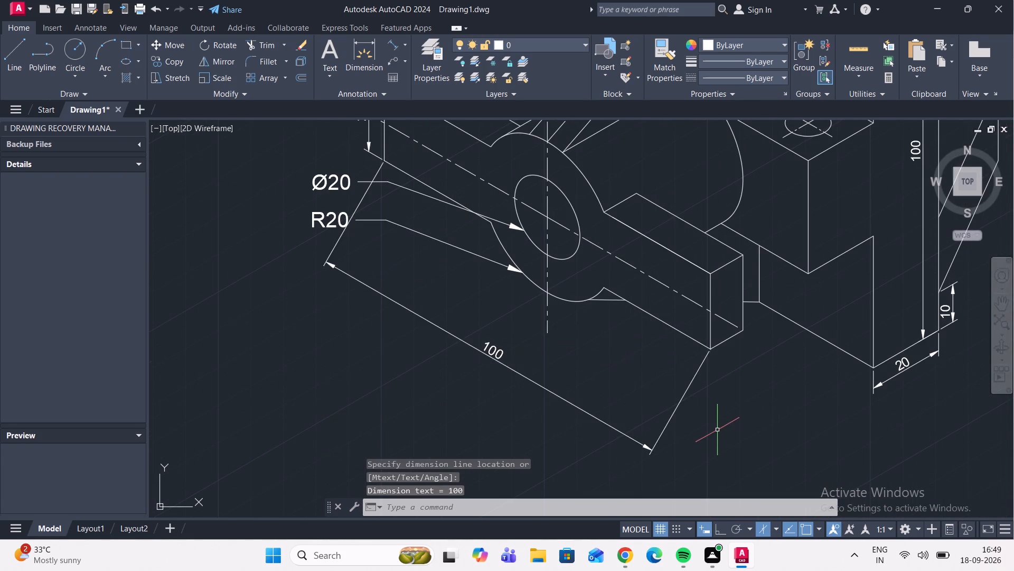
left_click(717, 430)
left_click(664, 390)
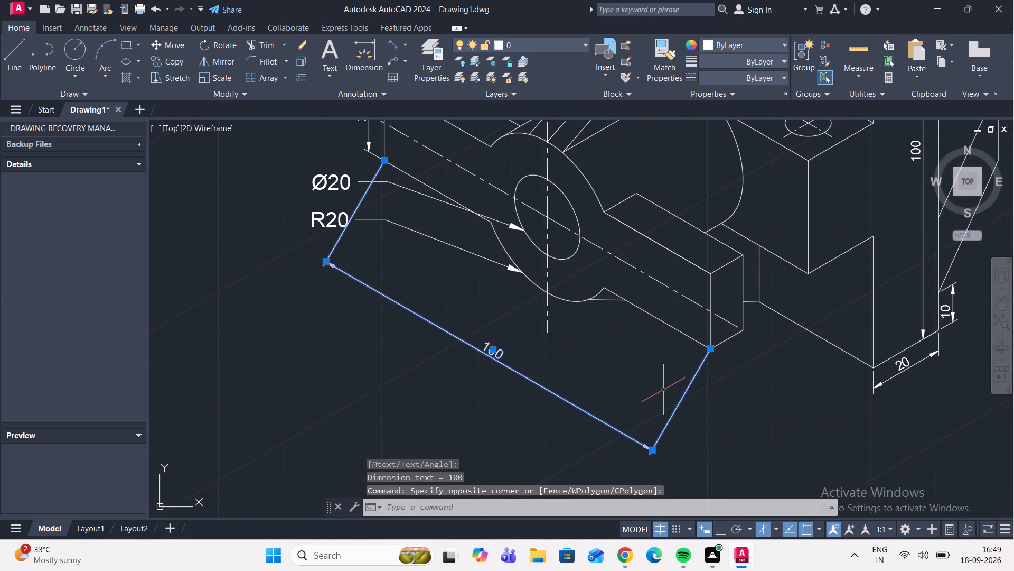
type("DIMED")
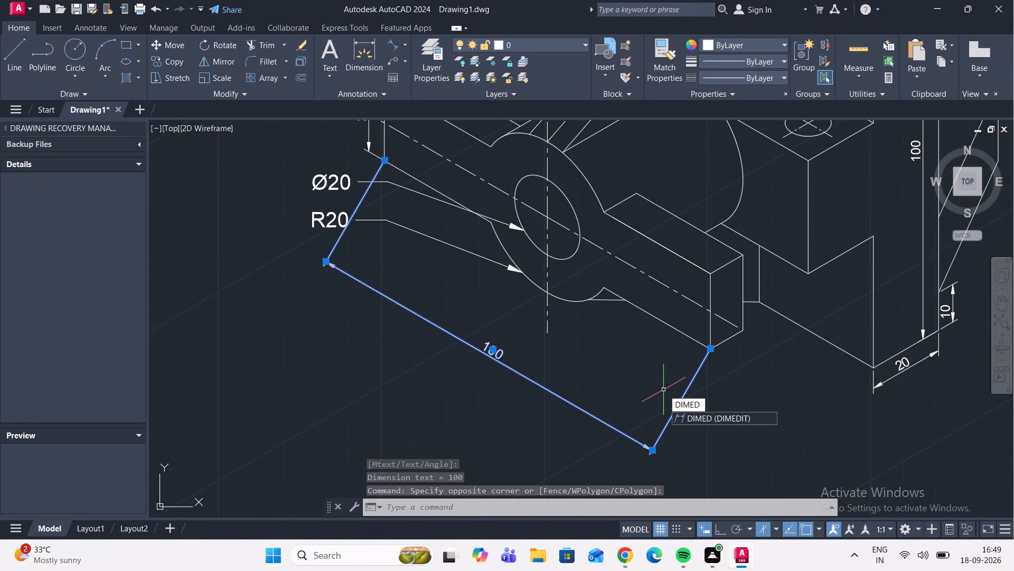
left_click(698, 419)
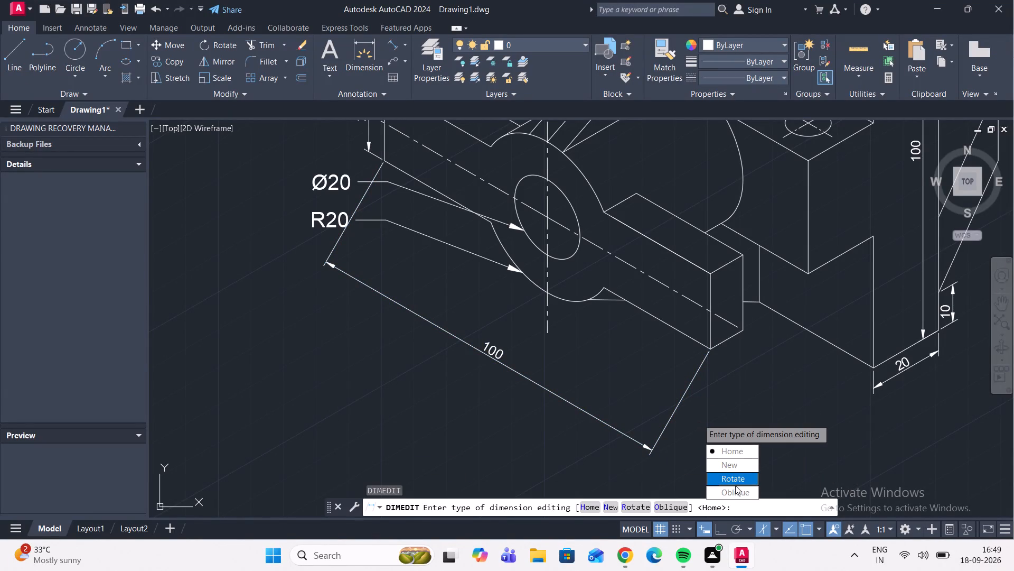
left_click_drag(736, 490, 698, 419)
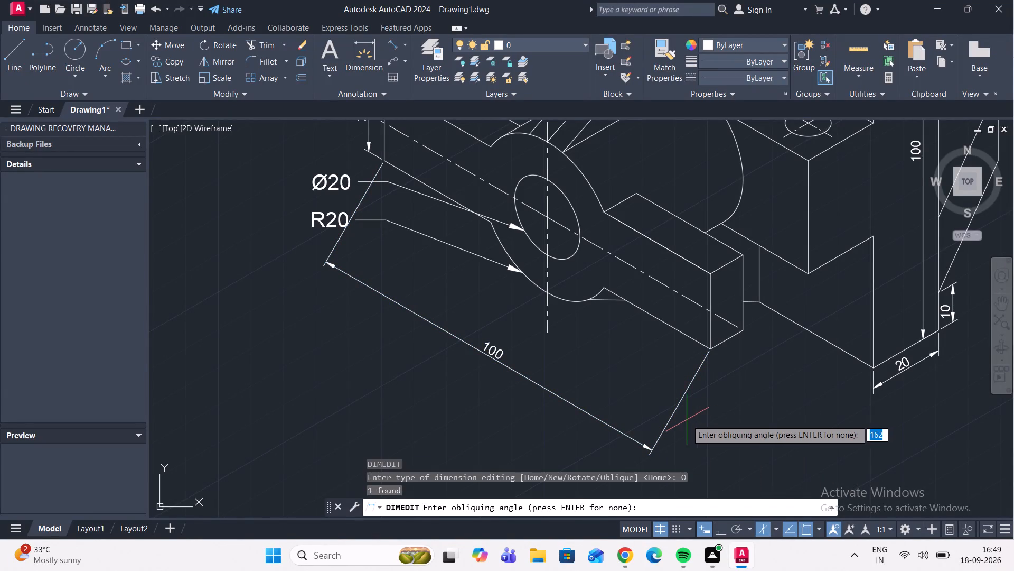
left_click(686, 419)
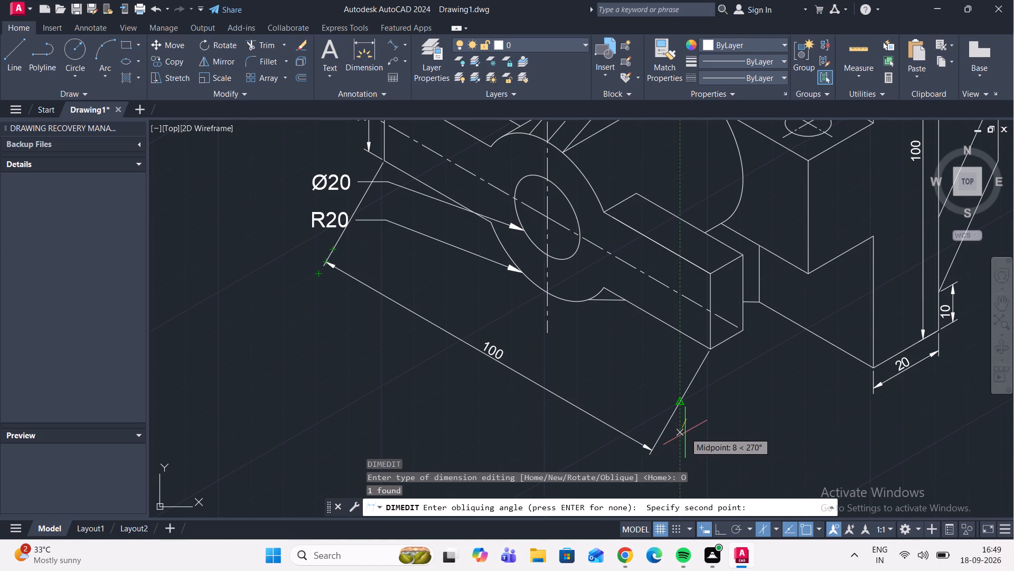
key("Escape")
Oblique the cross arm's 100 length dimension with DIMEDIT, taking the angle from the vertical front edge at the arm's near end.
left_click(685, 432)
left_click(642, 392)
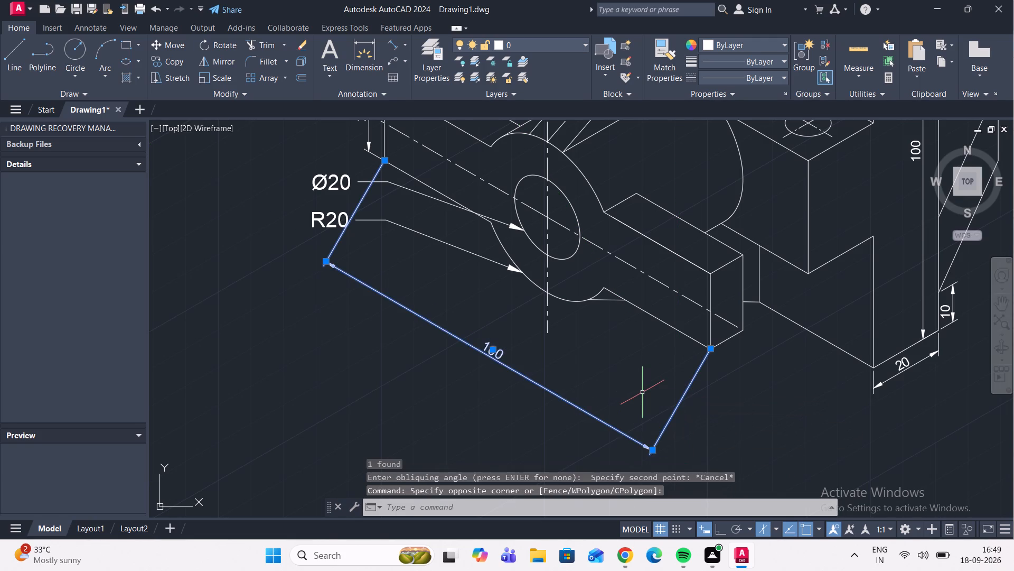
type("DIME")
key("d")
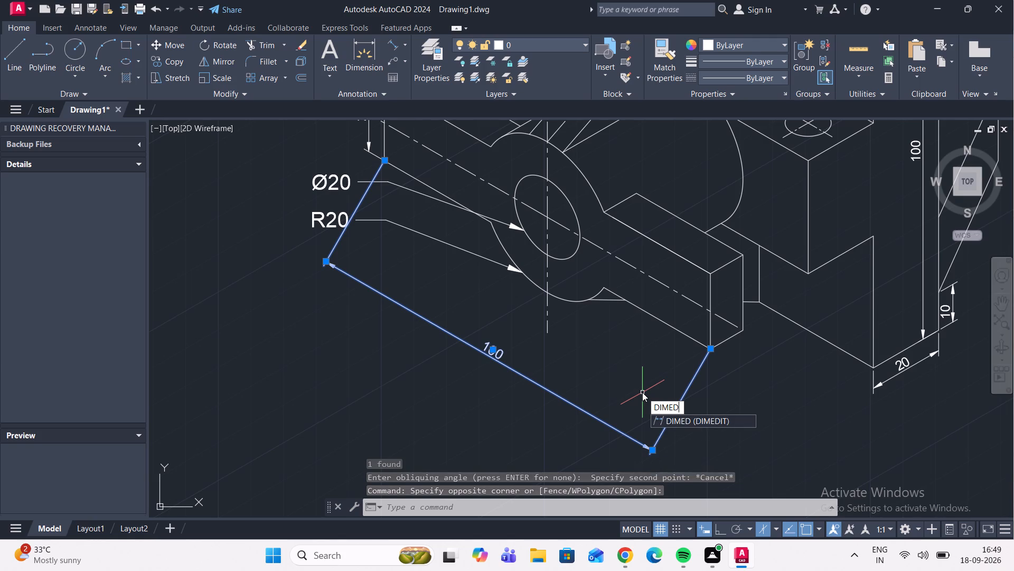
key("Return")
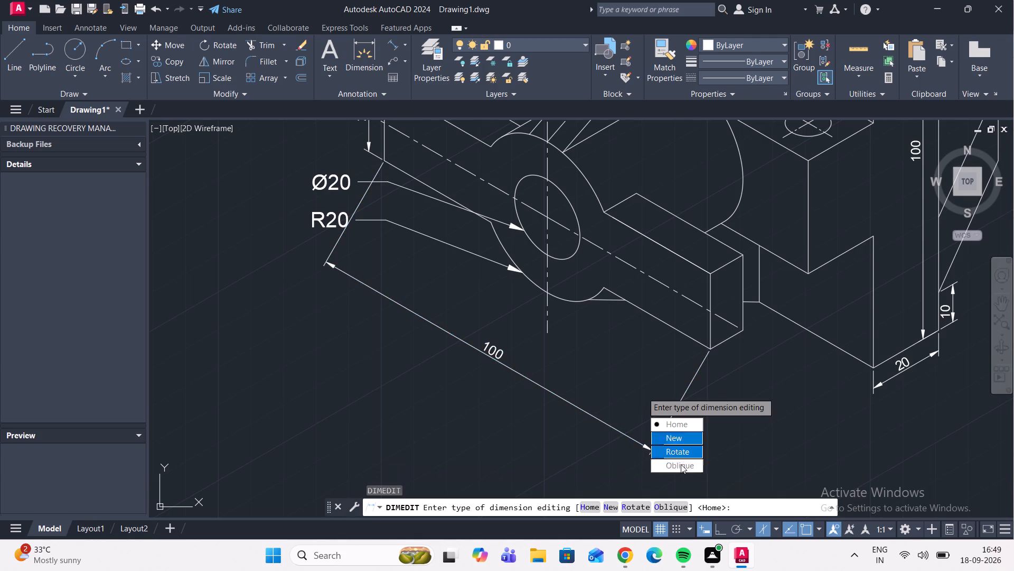
left_click_drag(683, 465, 642, 392)
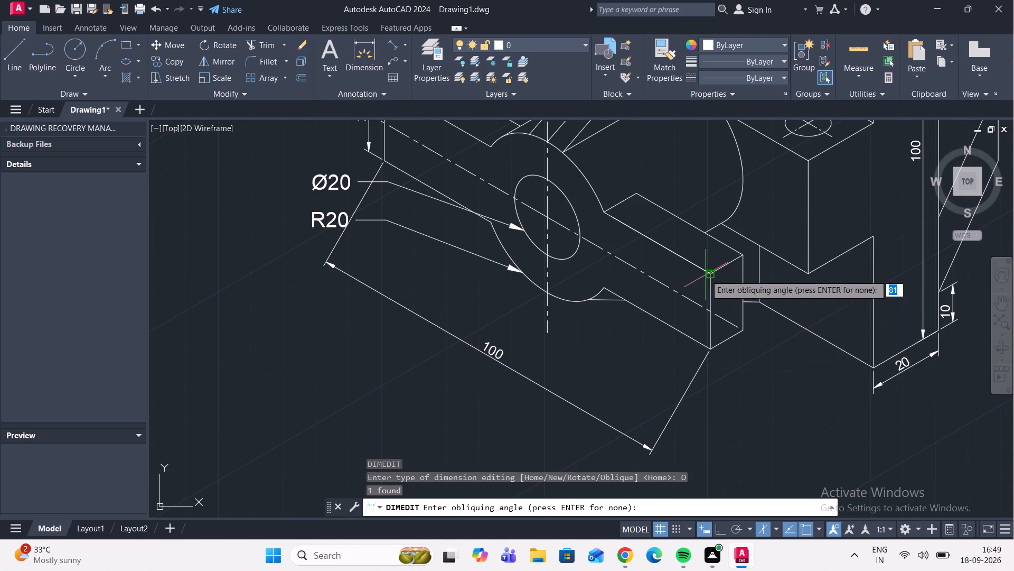
left_click(707, 274)
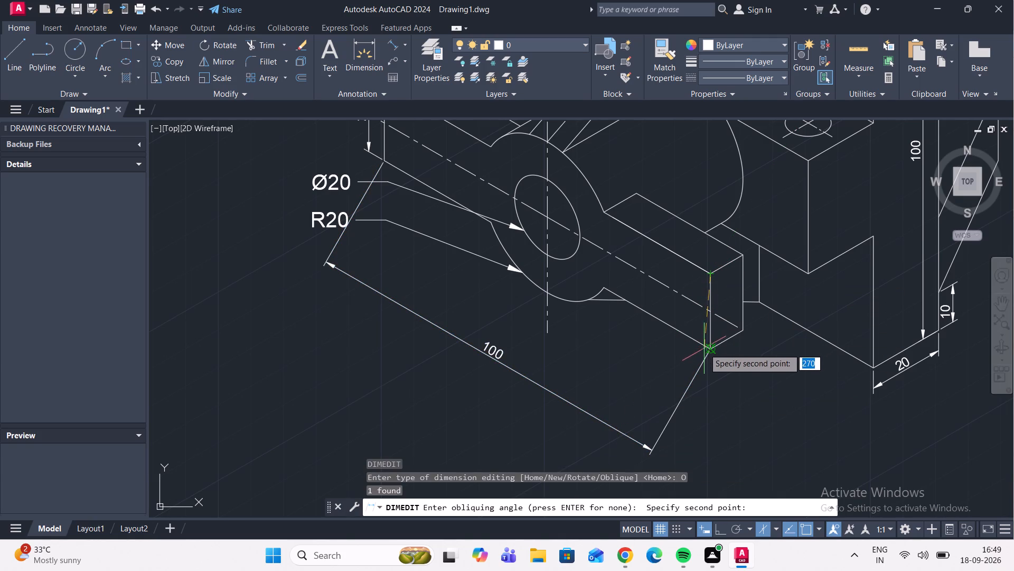
left_click(712, 351)
Stretch the cross arm's 100 dimension line straight up so it sits closer to the arm.
scroll(712, 351, "down", 2)
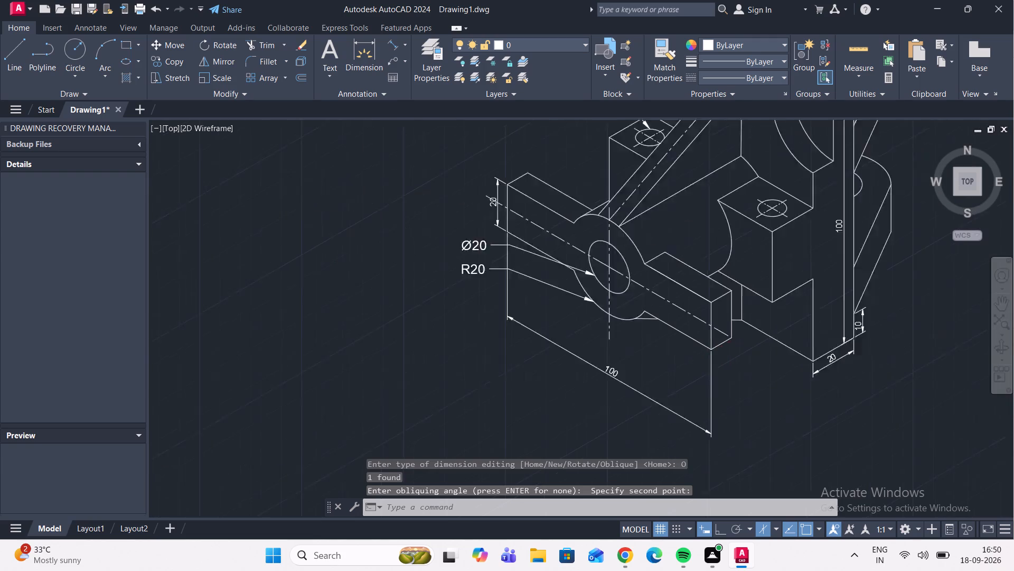
scroll(674, 335, "down", 1)
scroll(668, 346, "up", 4)
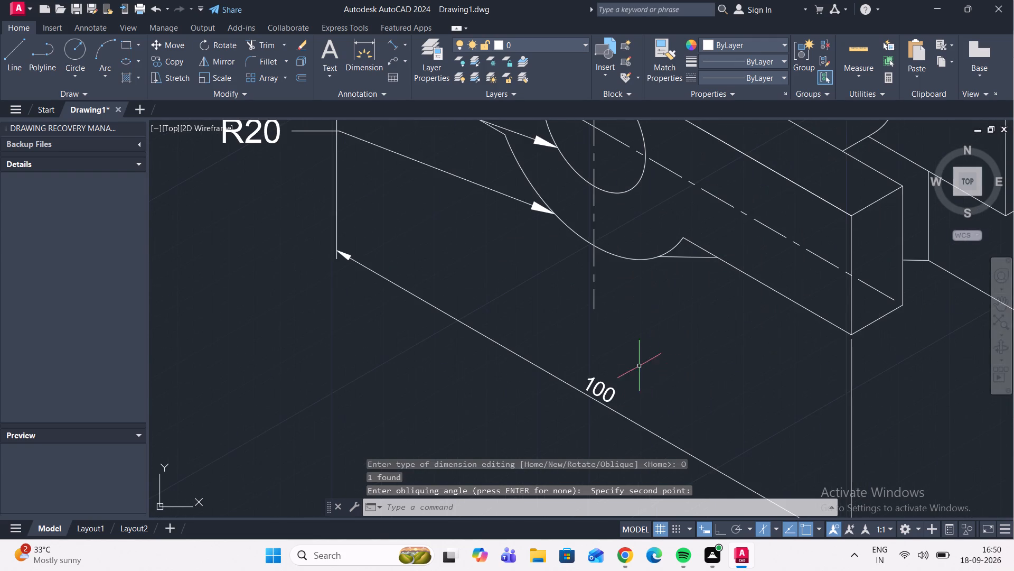
scroll(632, 328, "down", 3)
scroll(687, 374, "up", 2)
left_click(677, 389)
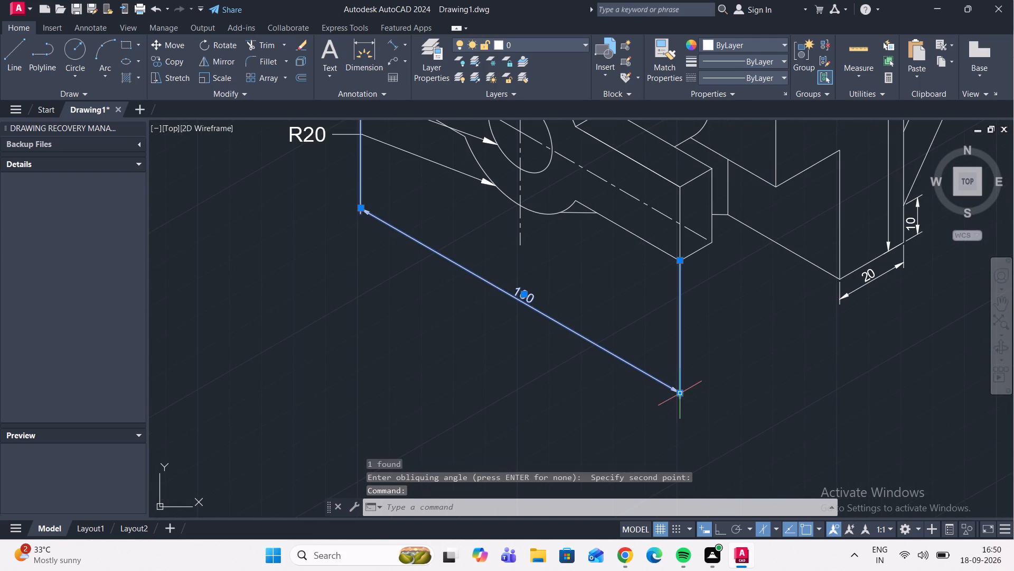
left_click(682, 393)
left_click(681, 349)
scroll(679, 351, "down", 2)
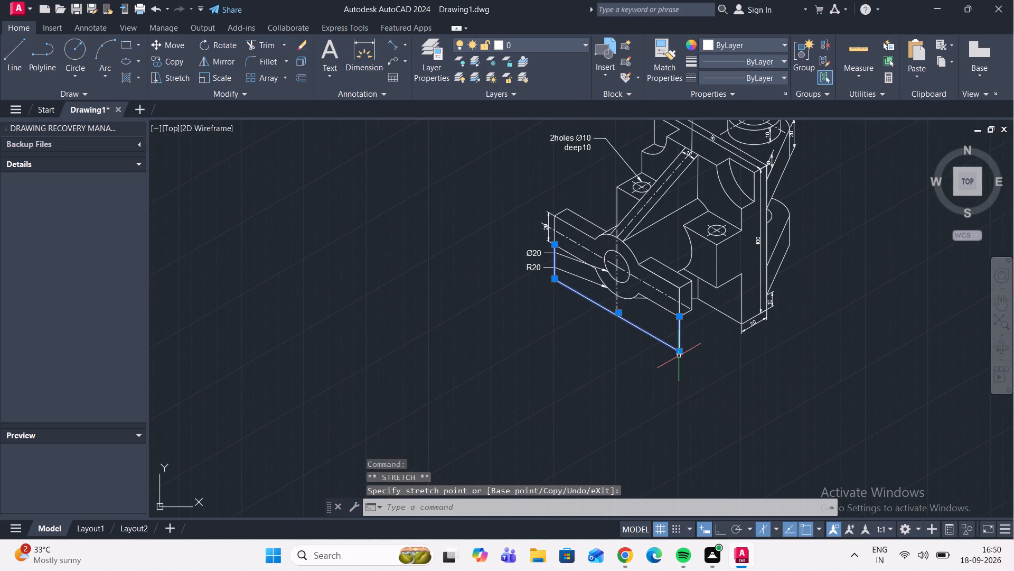
key("Escape")
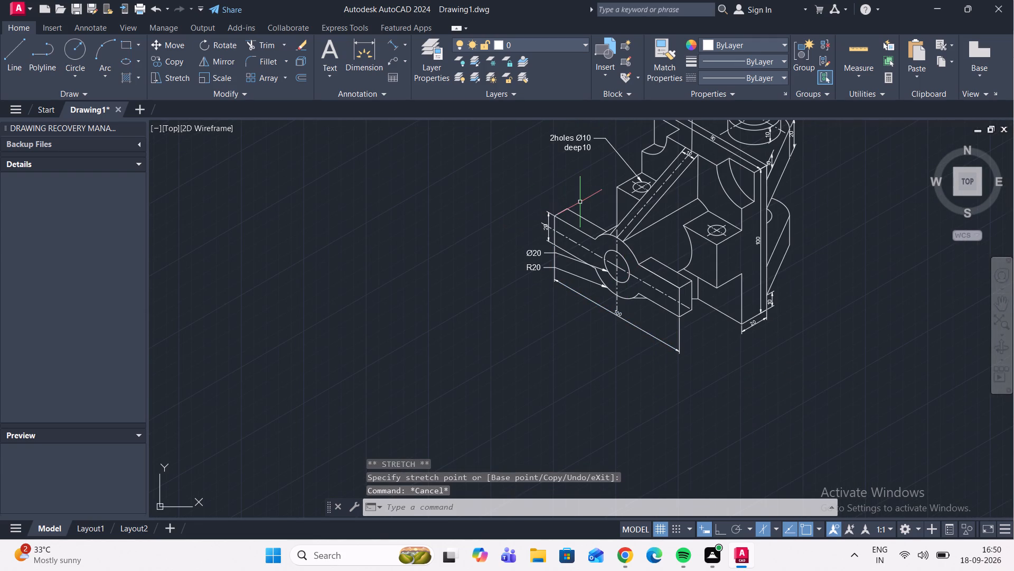
Add an aligned dimension along the short slanted bottom edge of the front drilled block, placing it just above the edge.
scroll(656, 219, "up", 1)
scroll(656, 219, "down", 1)
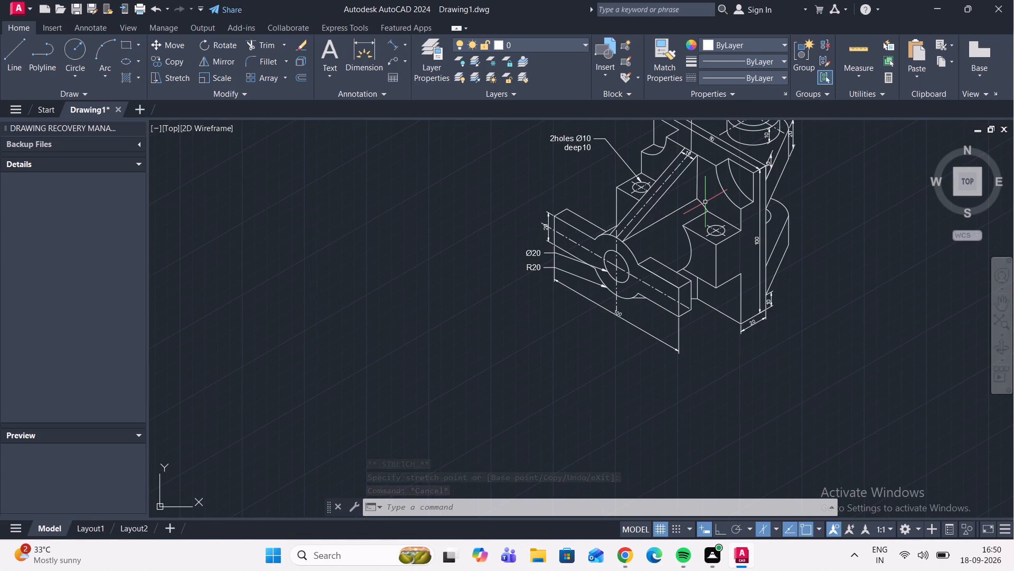
left_click(388, 42)
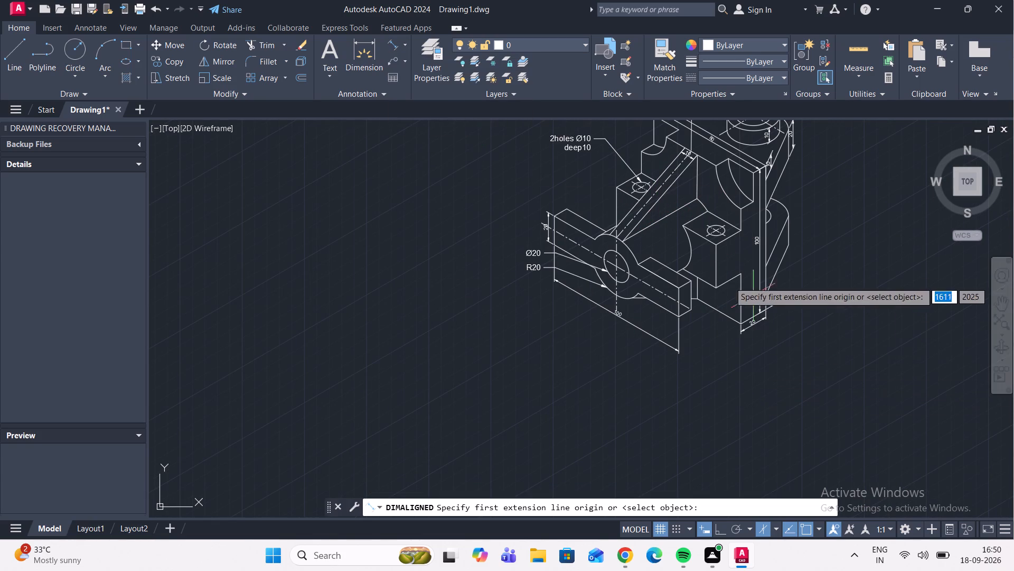
middle_click_drag(732, 274, 590, 195)
middle_click_drag(589, 191, 569, 306)
scroll(566, 309, "up", 2)
left_click(594, 309)
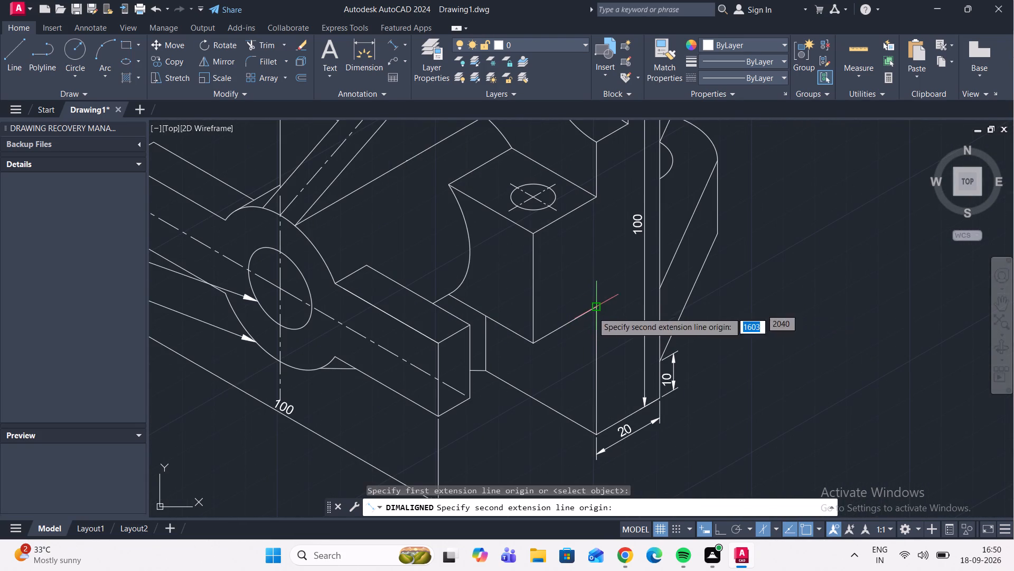
left_click(536, 342)
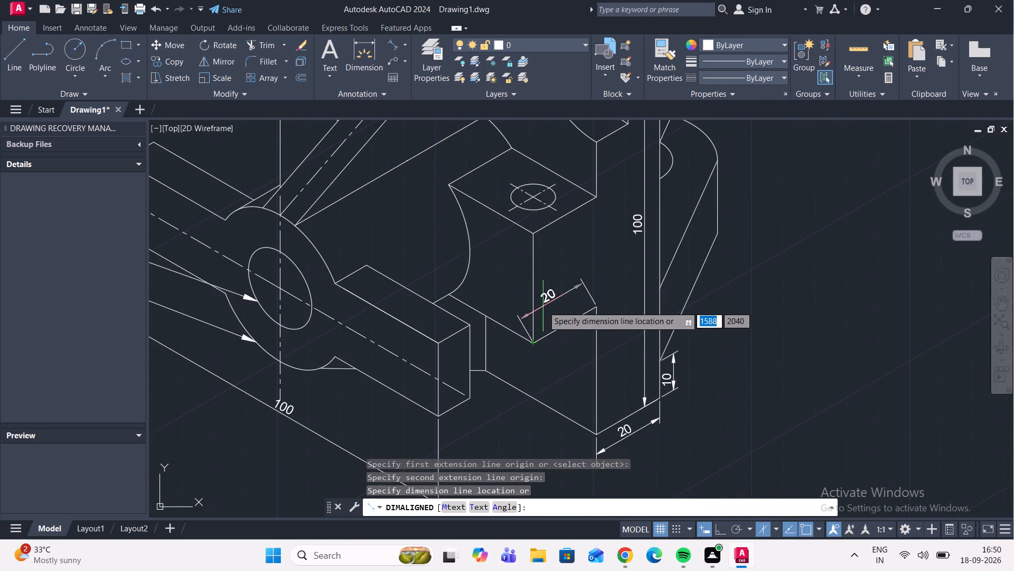
left_click(543, 306)
Oblique the front drilled block's short bottom-edge dimension with DIMEDIT, taking the angle from the block's vertical front edge.
left_click(581, 307)
left_click(566, 282)
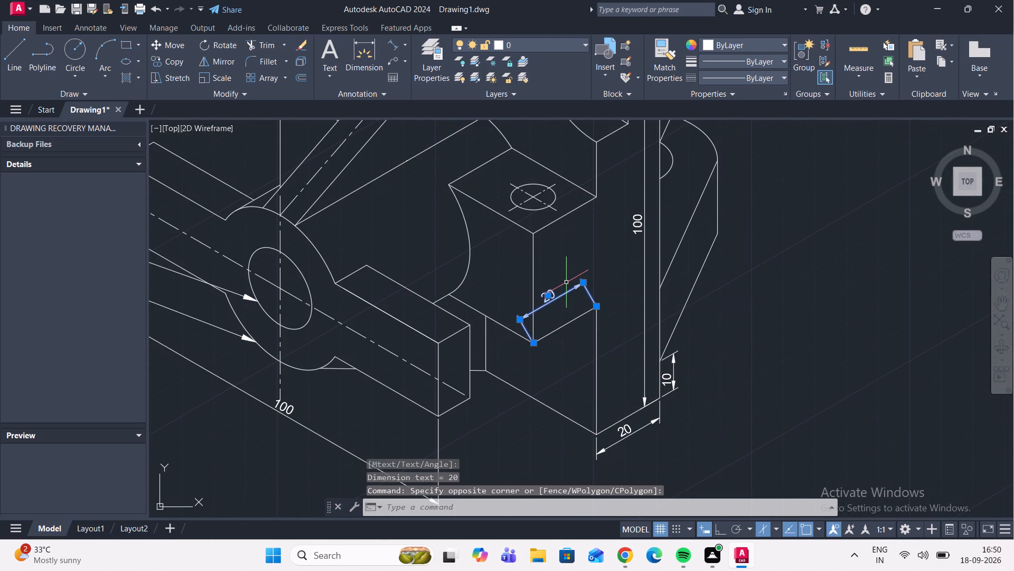
type("DIMED")
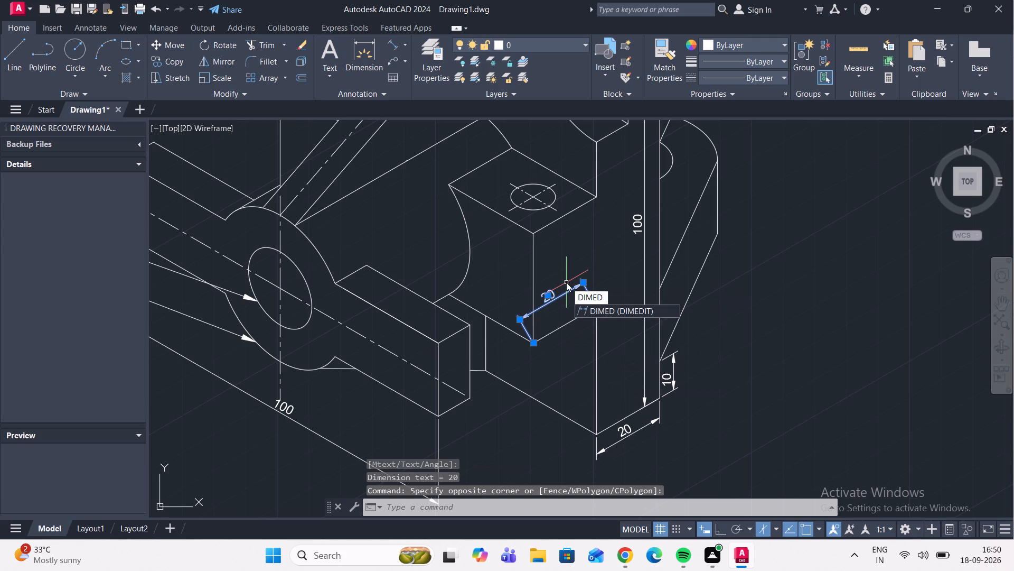
left_click(601, 311)
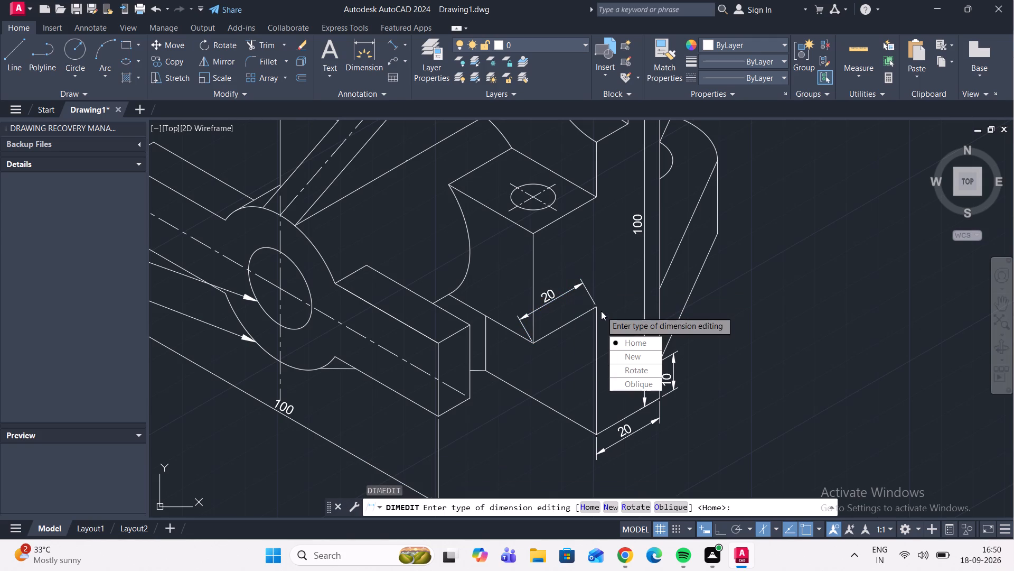
left_click_drag(635, 383, 601, 311)
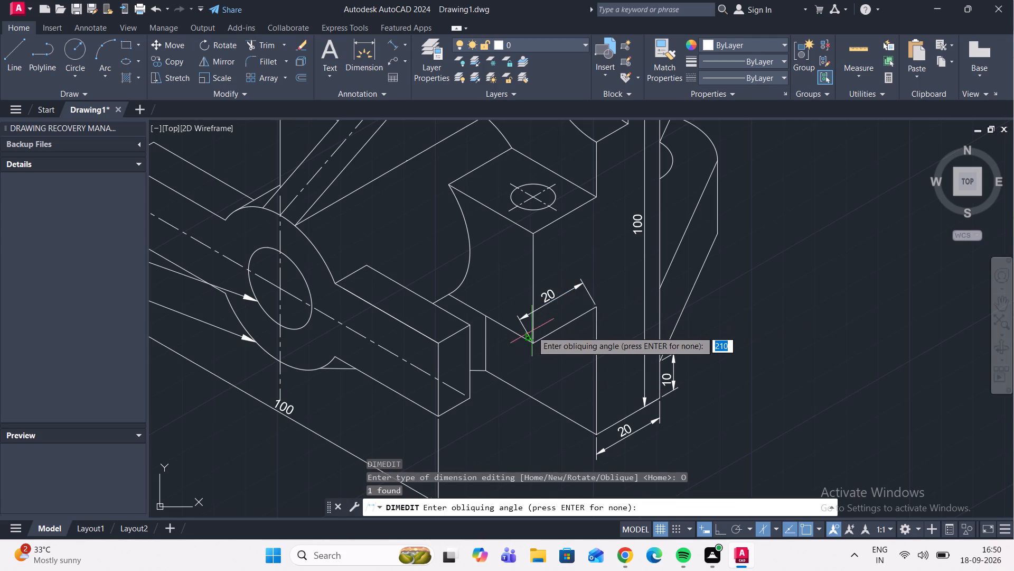
left_click(534, 339)
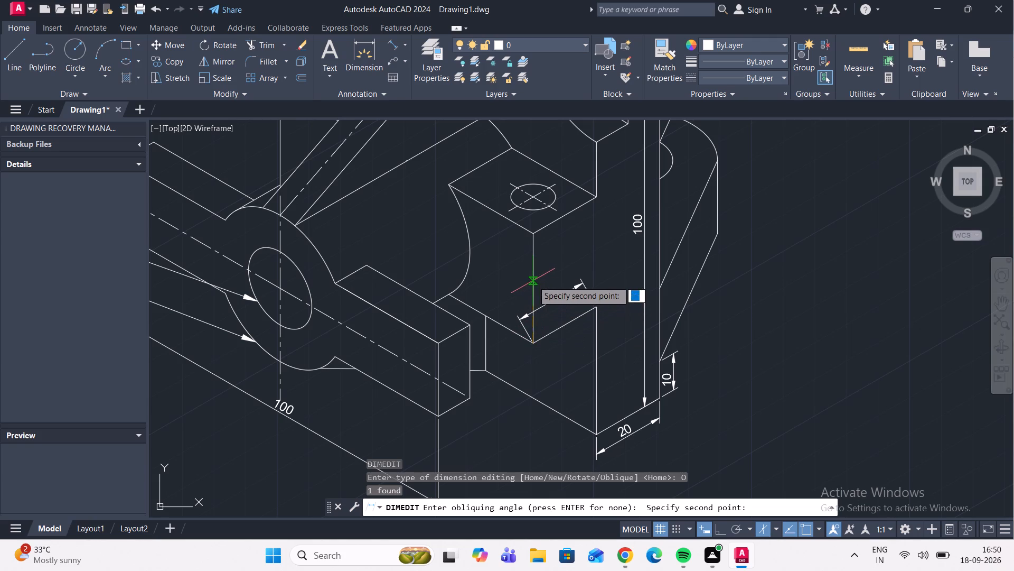
left_click(533, 281)
Add an aligned dimension along the front drilled block's vertical front edge, placing it just to the left of the edge.
scroll(559, 274, "down", 1)
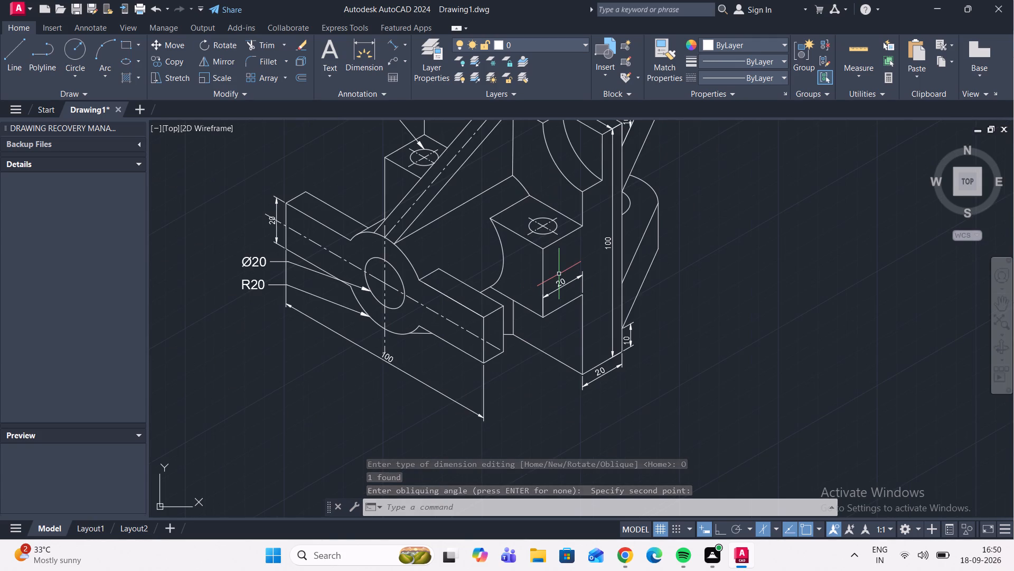
middle_click_drag(566, 279, 548, 359)
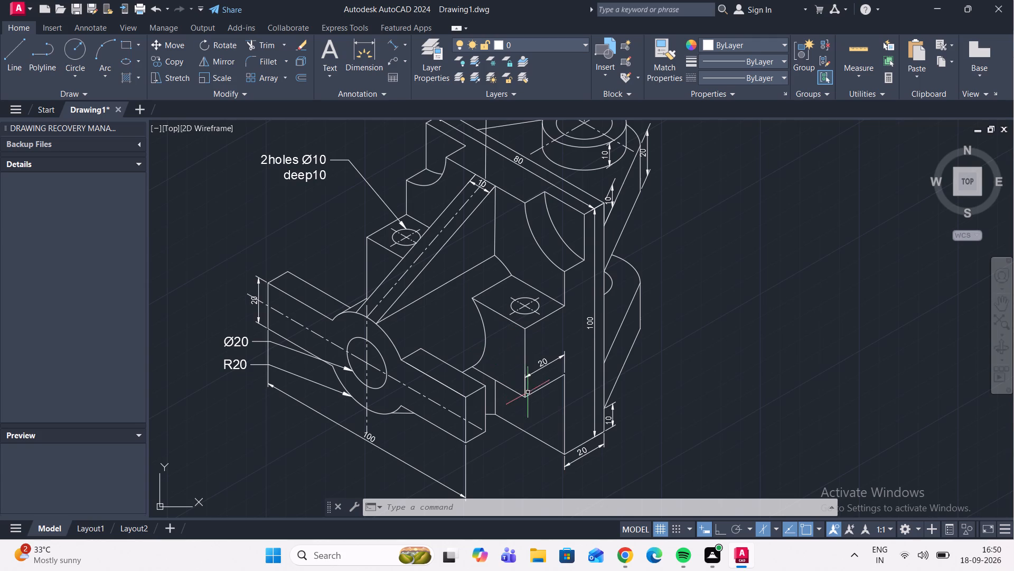
left_click(391, 41)
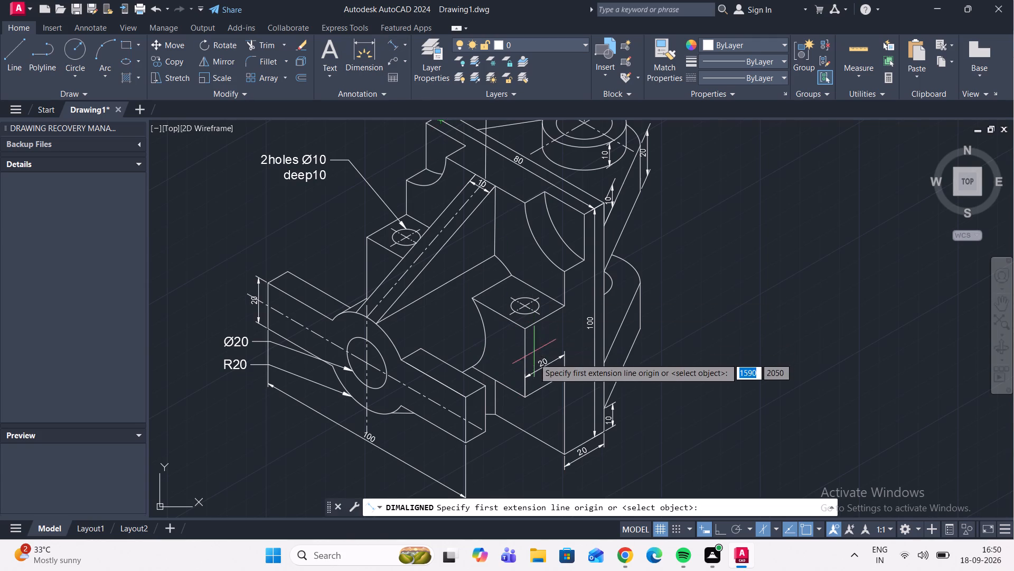
left_click(523, 330)
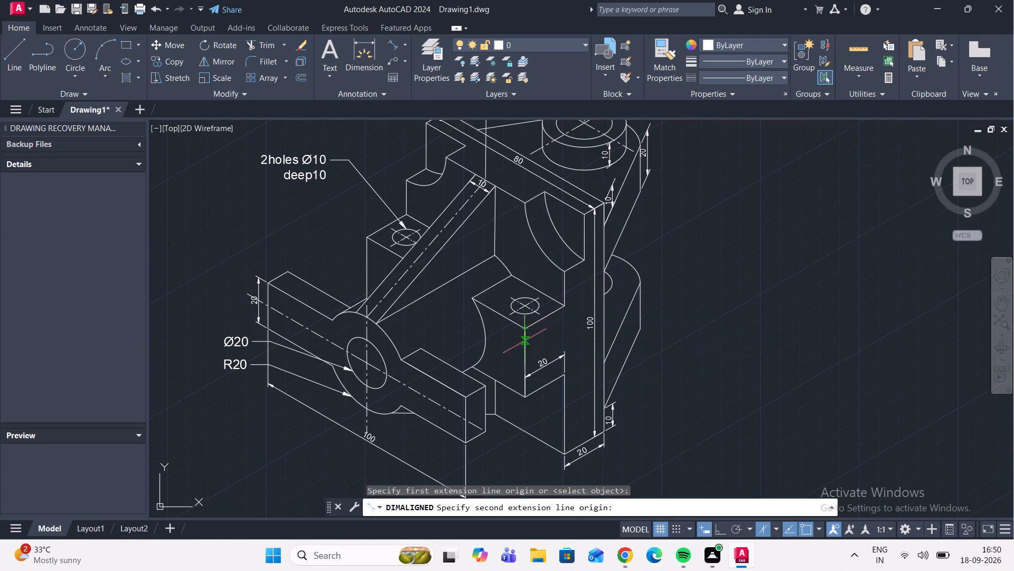
left_click(526, 394)
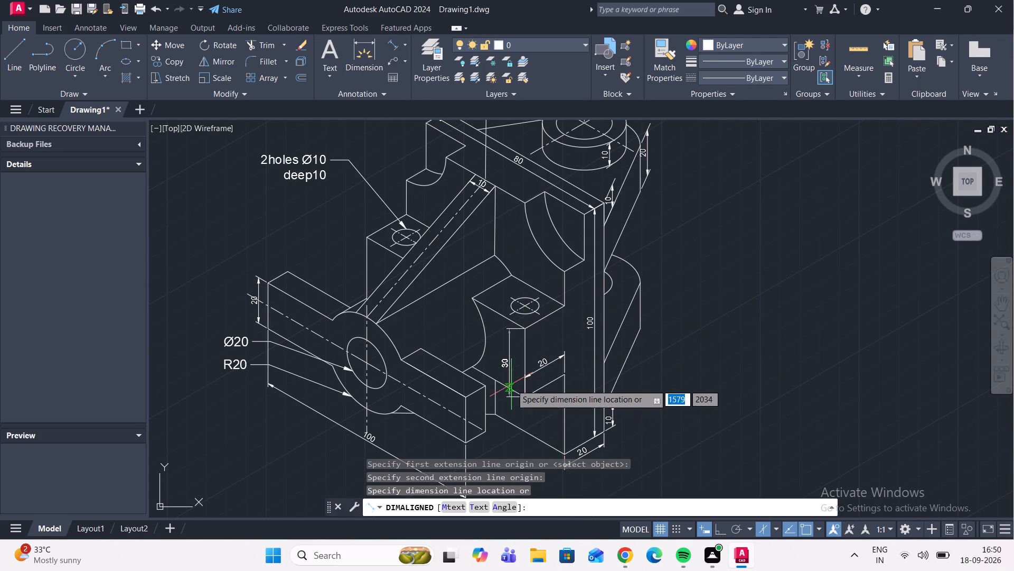
left_click(511, 384)
Oblique the front drilled block's height dimension with DIMEDIT, taking the angle from the top face's lower-left slanted edge.
left_click(508, 365)
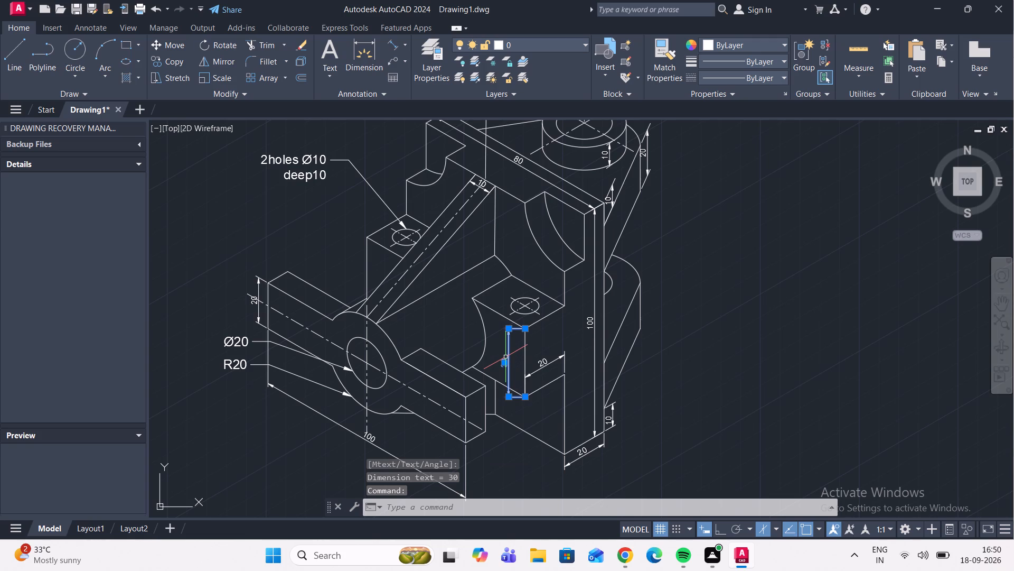
type("DIMED")
key("Return")
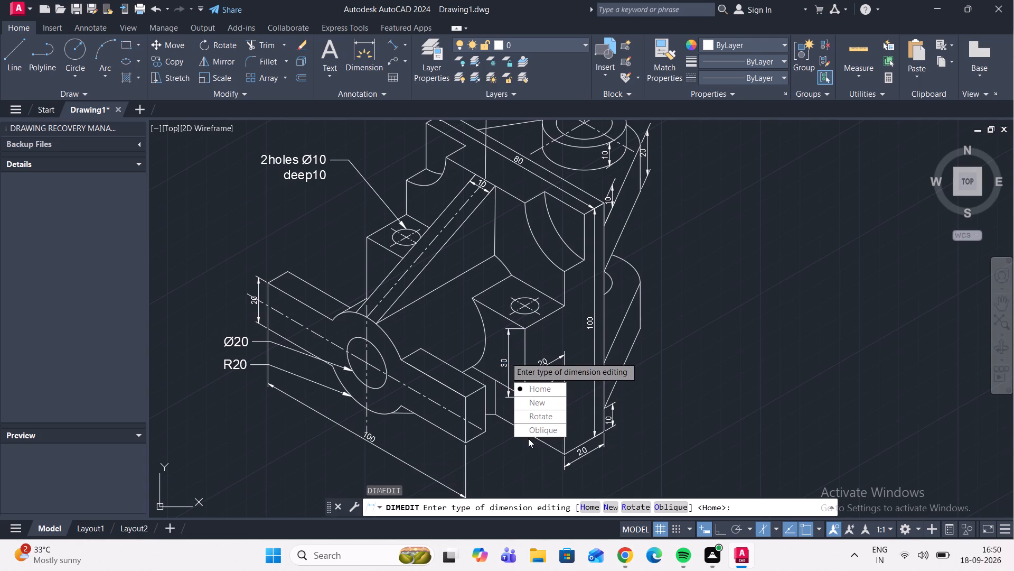
left_click_drag(532, 434, 505, 357)
scroll(523, 320, "up", 3)
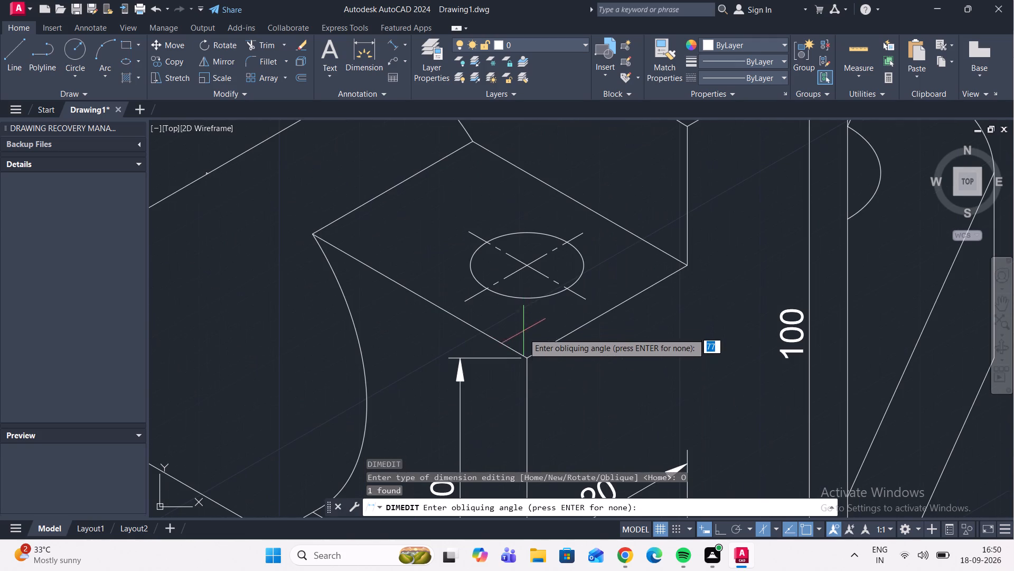
left_click(528, 356)
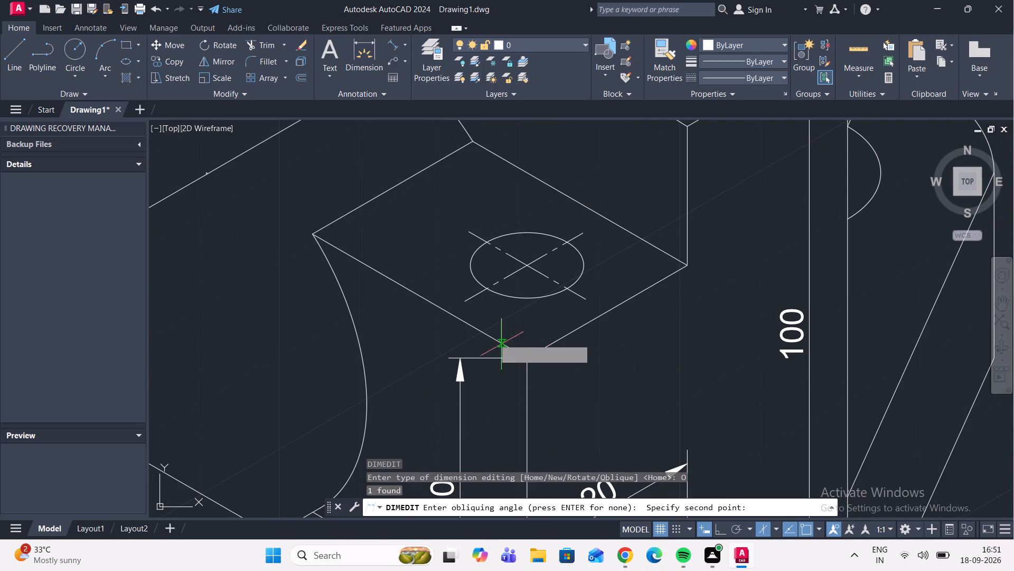
left_click(449, 315)
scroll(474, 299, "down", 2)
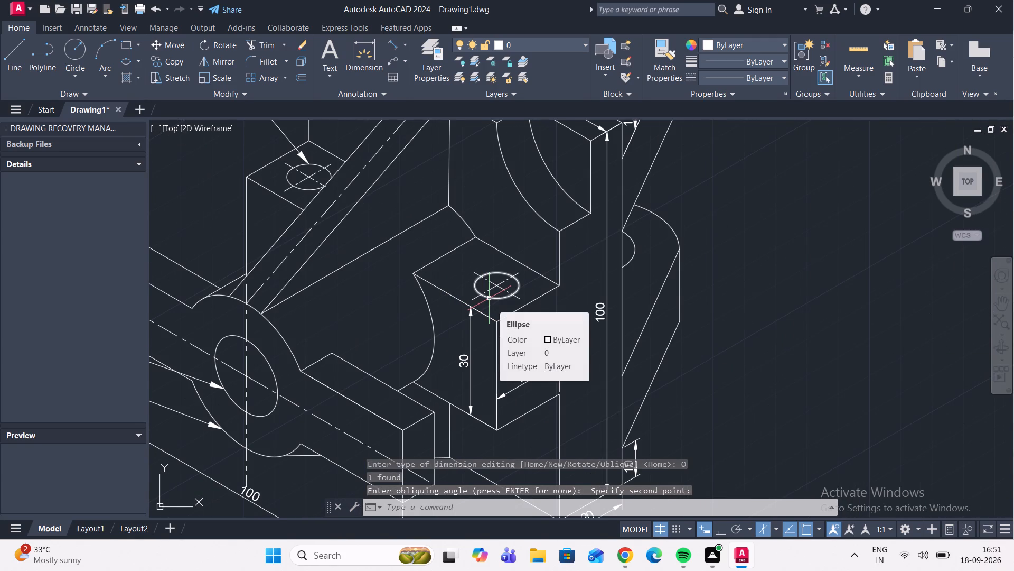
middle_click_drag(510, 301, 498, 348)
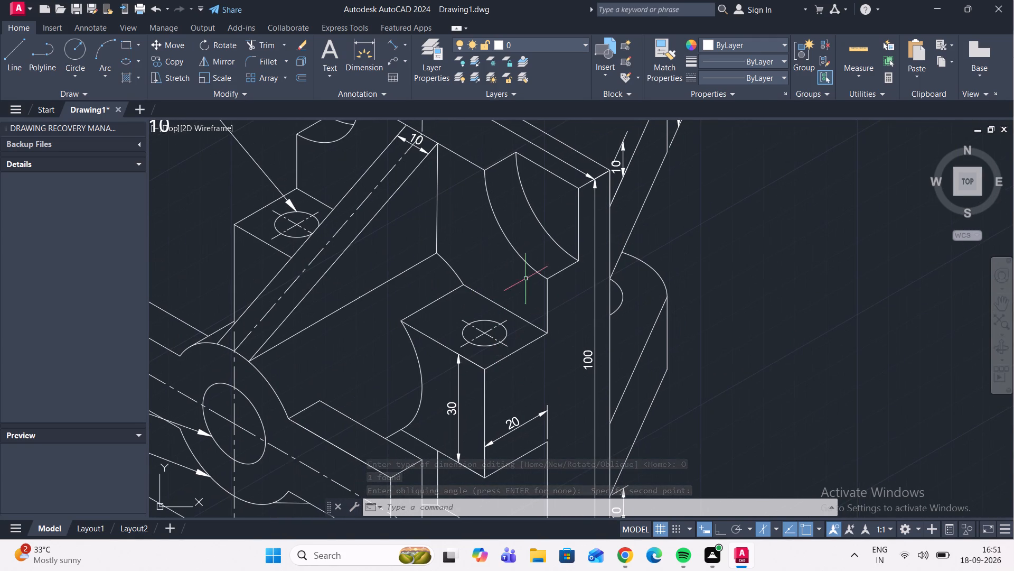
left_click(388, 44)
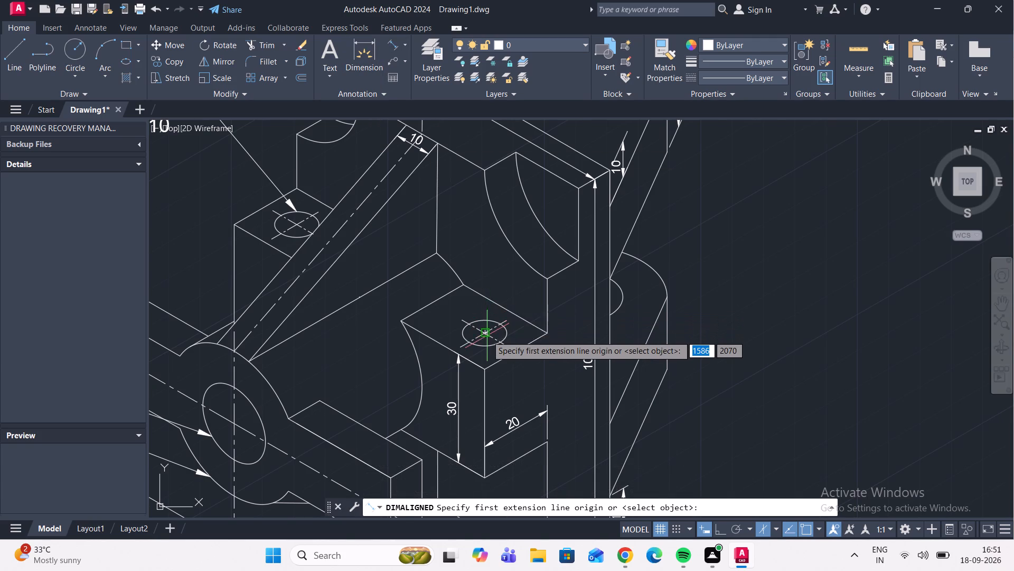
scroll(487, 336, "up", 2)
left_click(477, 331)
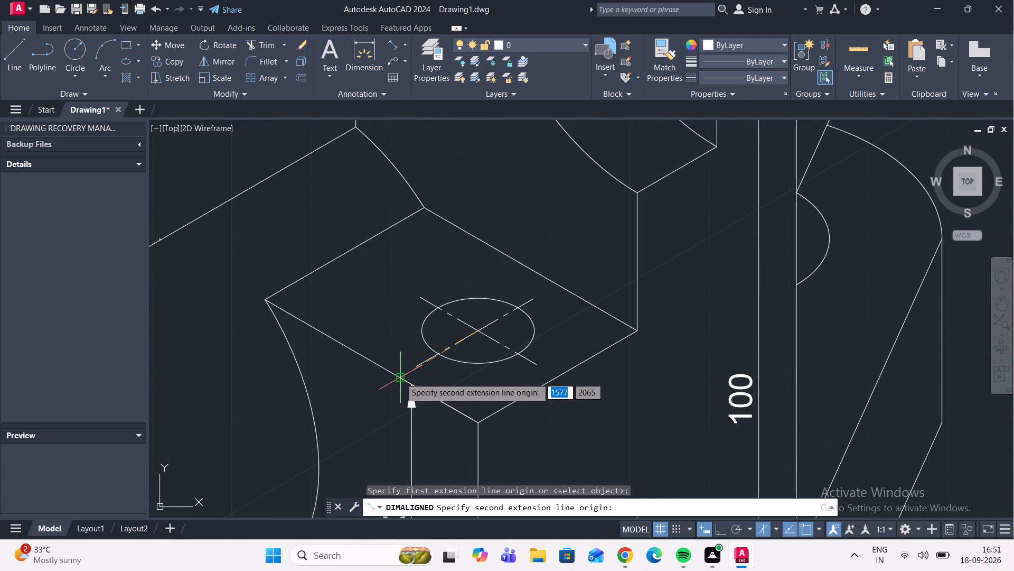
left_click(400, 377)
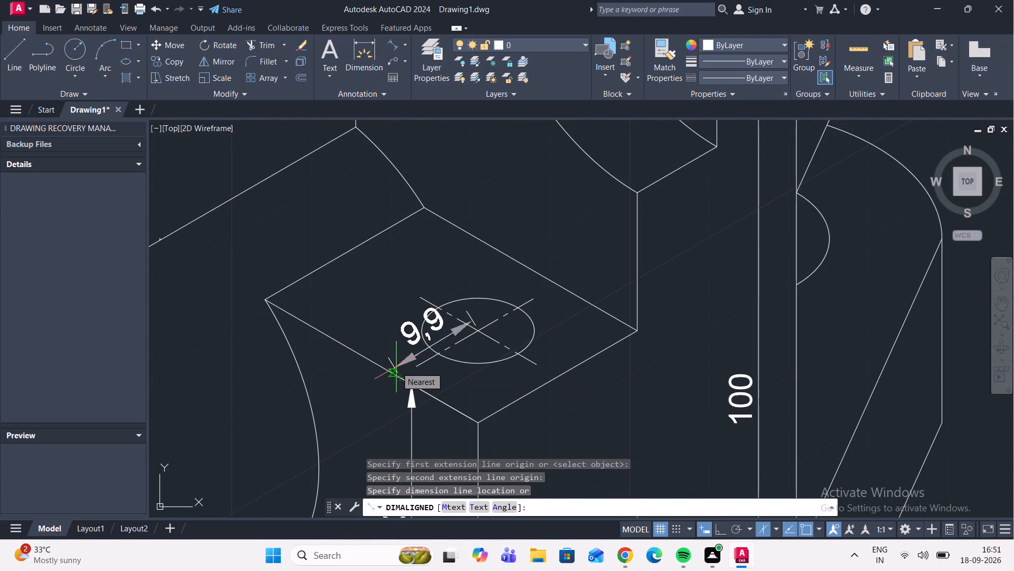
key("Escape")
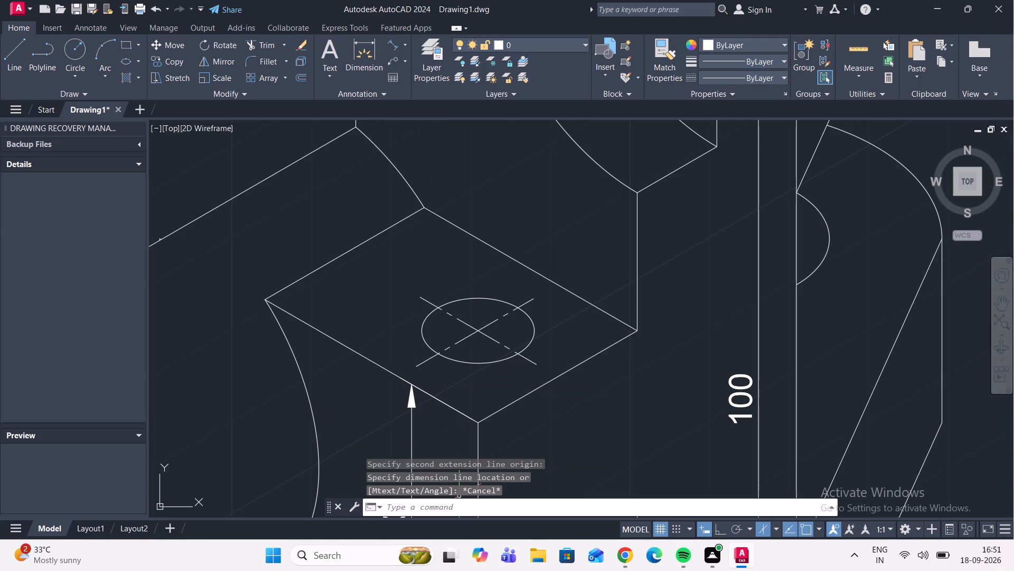
Turn on Ortho mode.
key("F8")
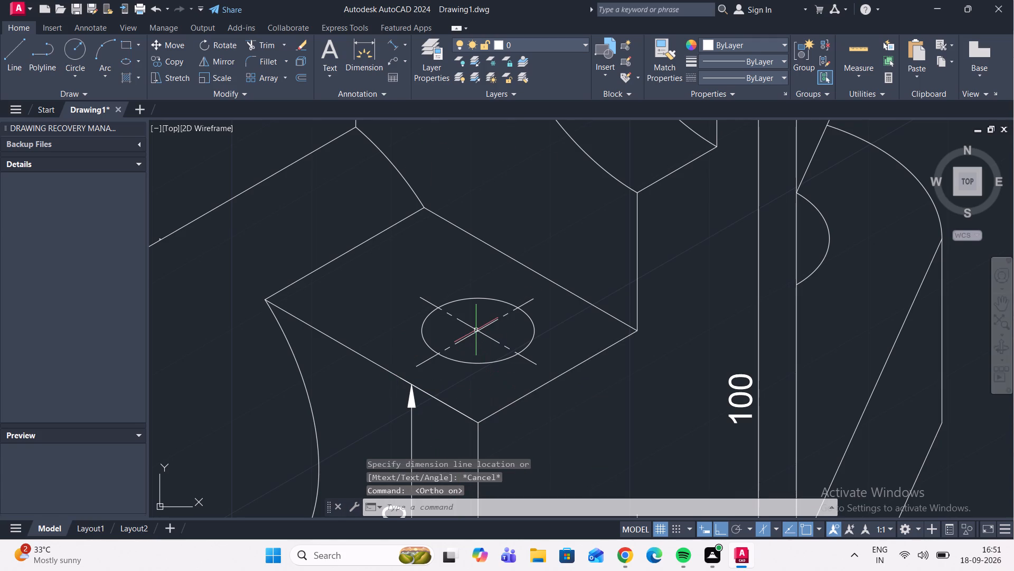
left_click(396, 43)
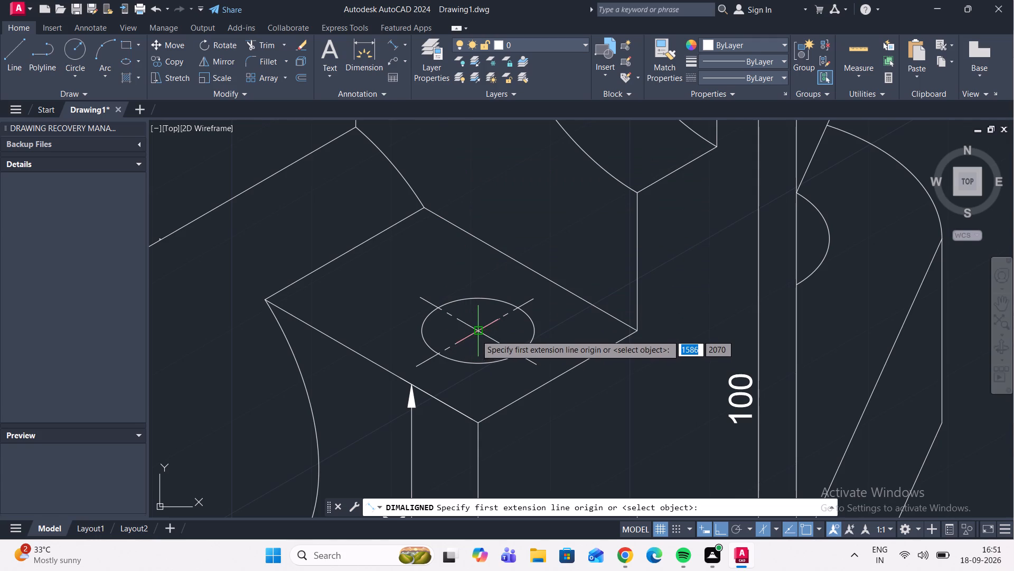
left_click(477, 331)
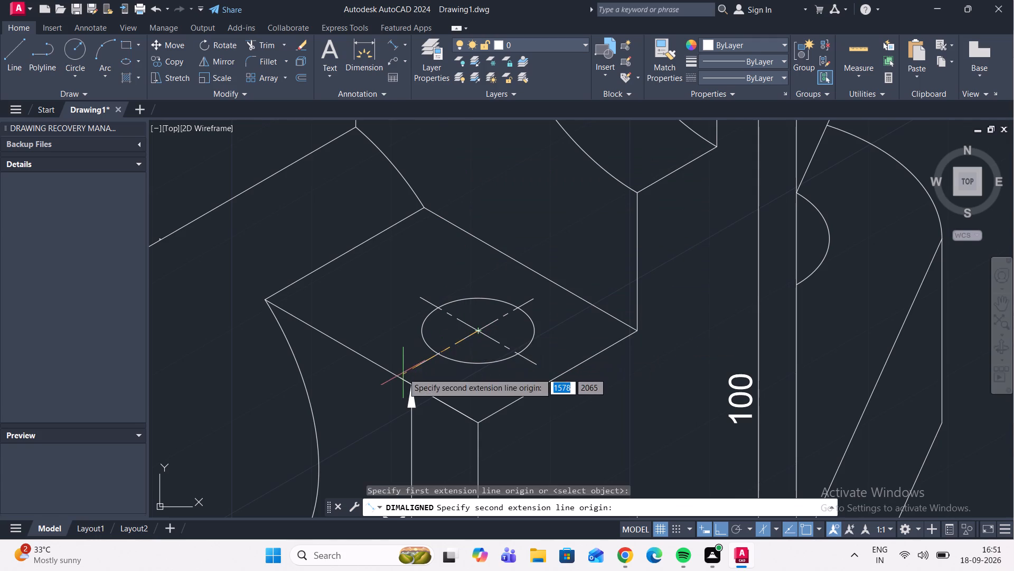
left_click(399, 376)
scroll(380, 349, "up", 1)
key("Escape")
Draw a guide line from the front block's hole centre along the isometric axis, just past the top face's lower-left edge.
left_click(6, 61)
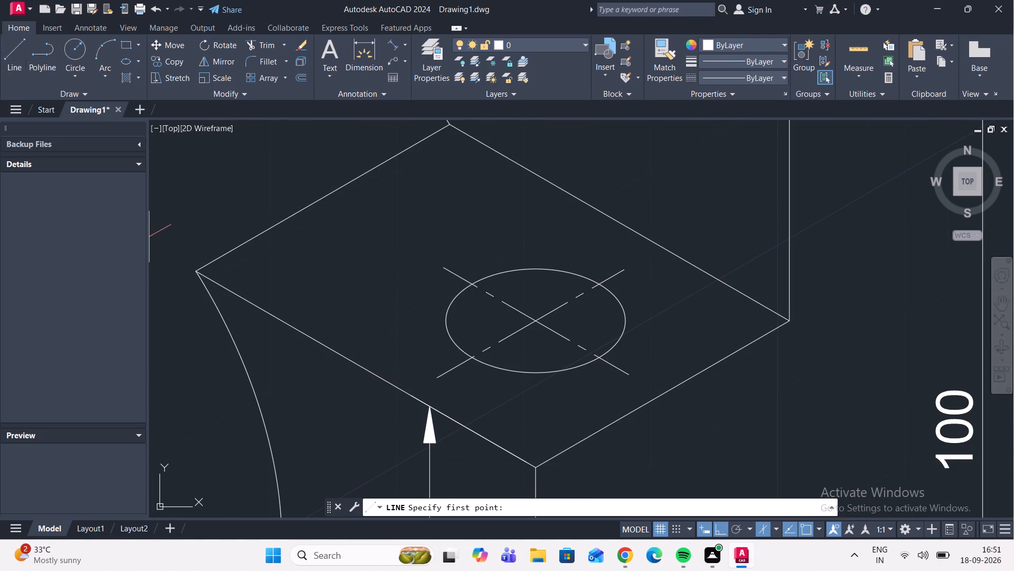
left_click(536, 320)
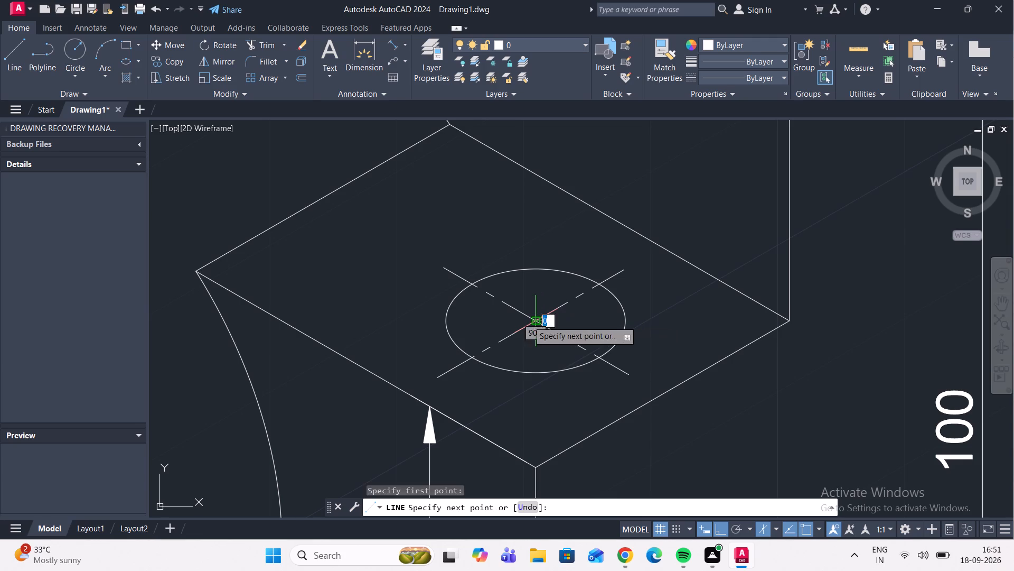
left_click(383, 418)
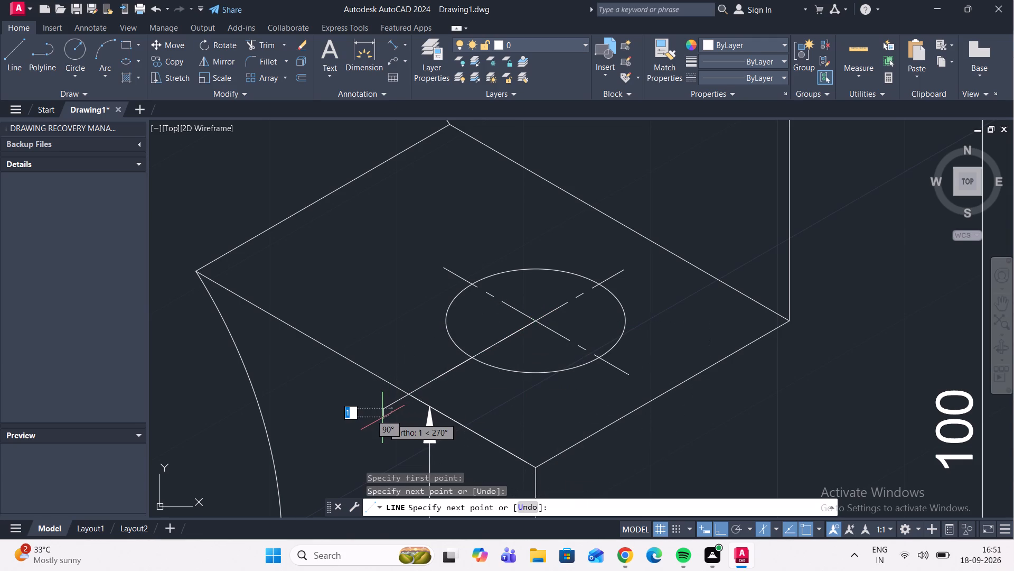
key("Escape")
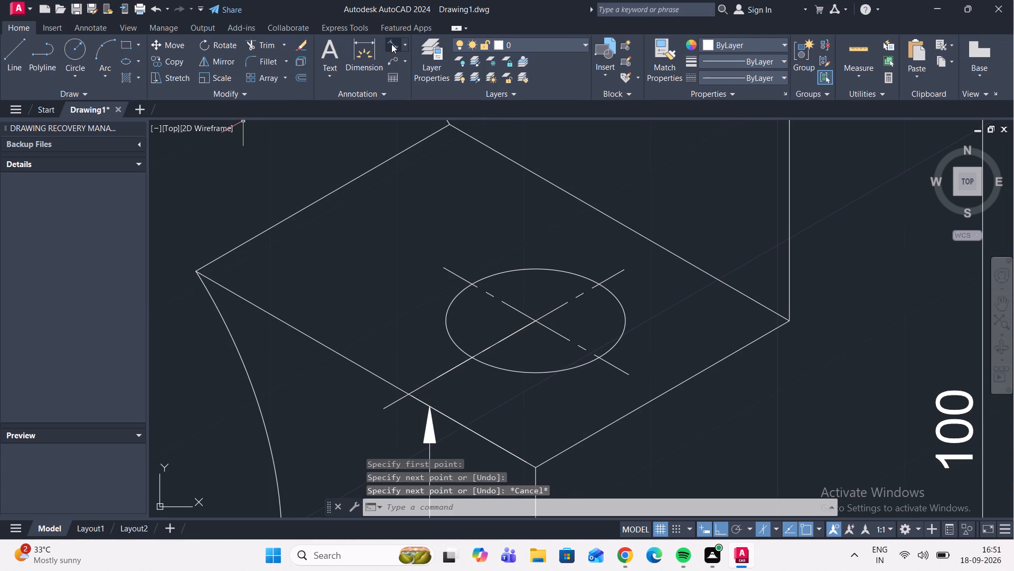
Add an aligned dimension from the hole centre to where the guide line crosses the block's edge, placing it above the guide line.
left_click(391, 44)
left_click(536, 318)
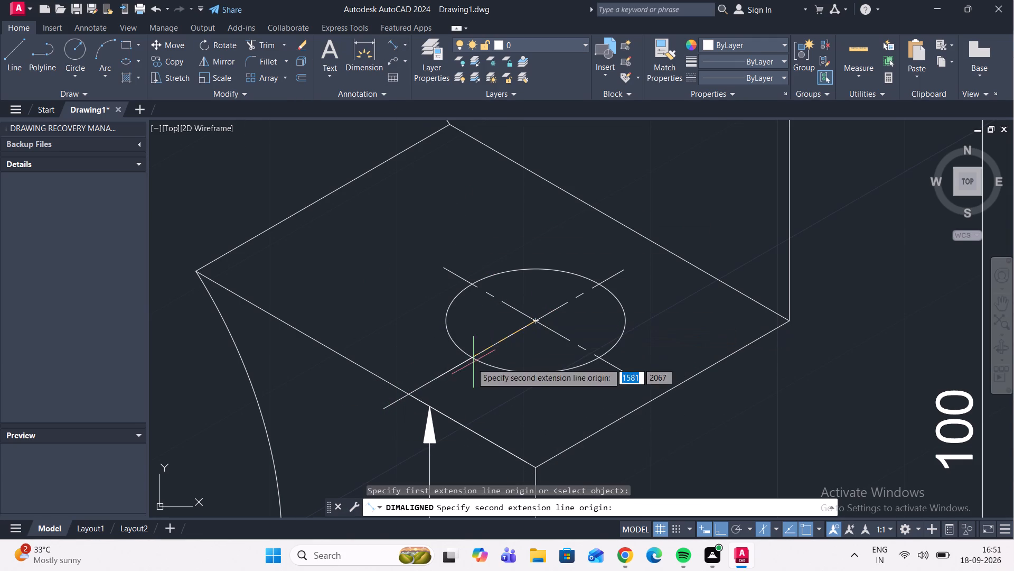
left_click(407, 392)
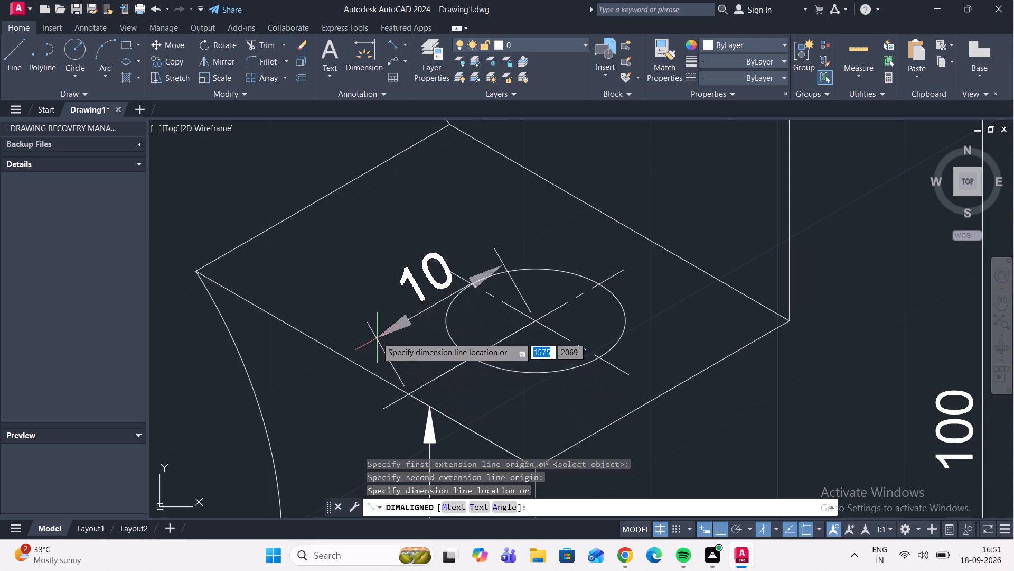
left_click(375, 336)
Delete the guide line running from the hole centre past the block's edge.
left_click(437, 377)
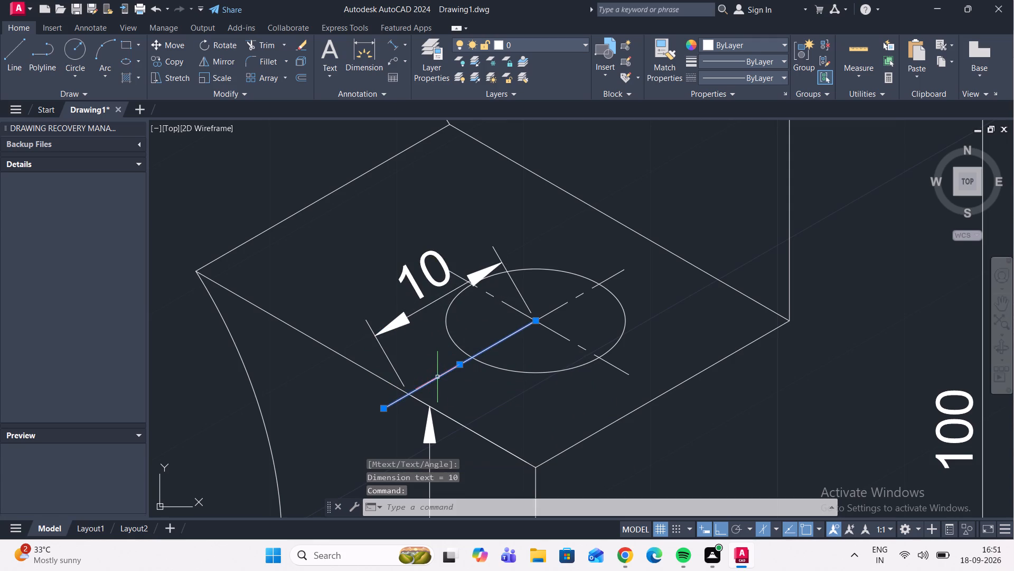
key("Delete")
Oblique the hole-centre-to-edge dimension with DIMEDIT, taking the angle from the top face's lower-left slanted edge.
left_click(438, 348)
left_click(400, 278)
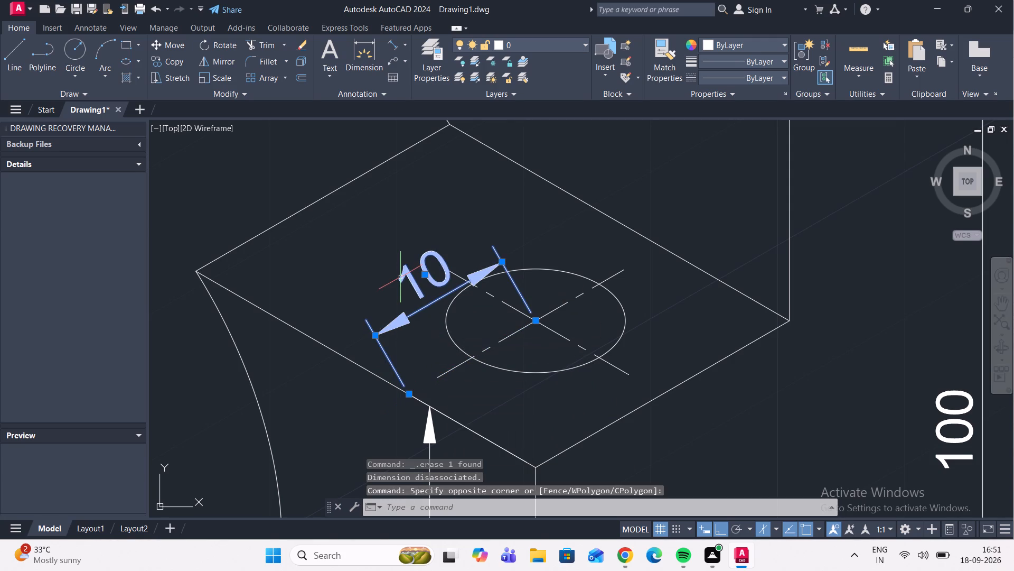
type("DI")
type("MED")
key("Return")
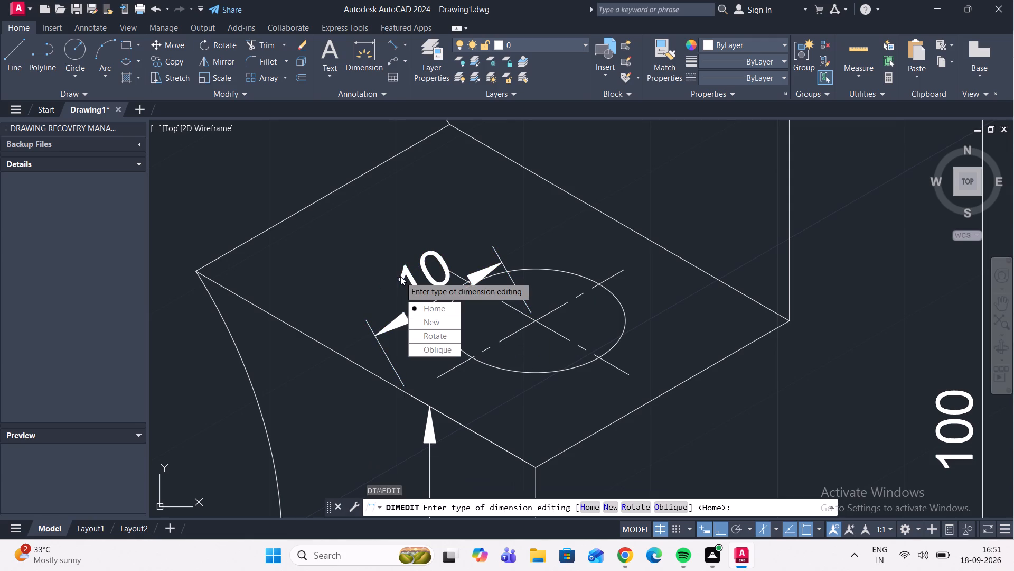
left_click(443, 353)
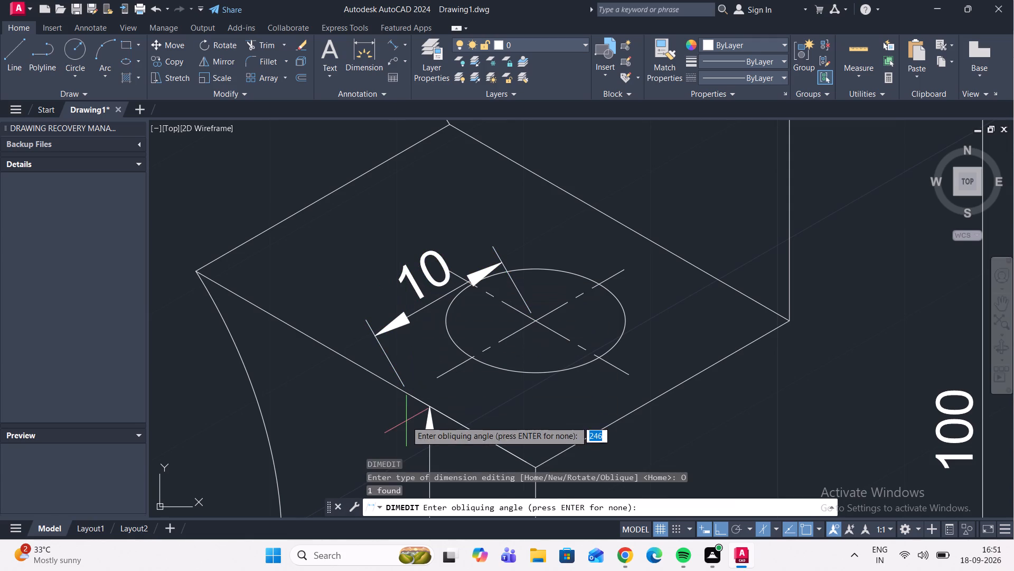
left_click(429, 406)
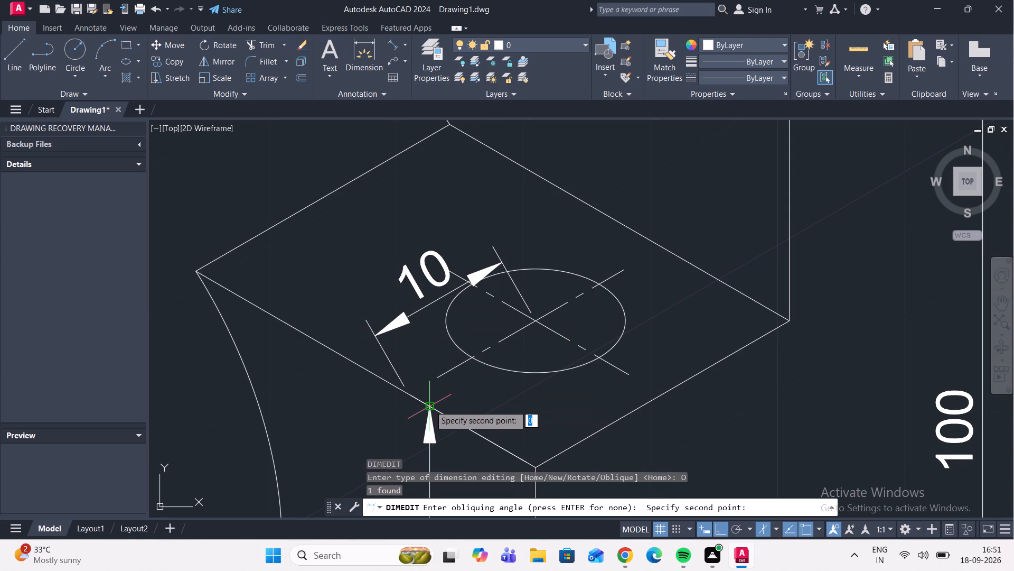
left_click(343, 353)
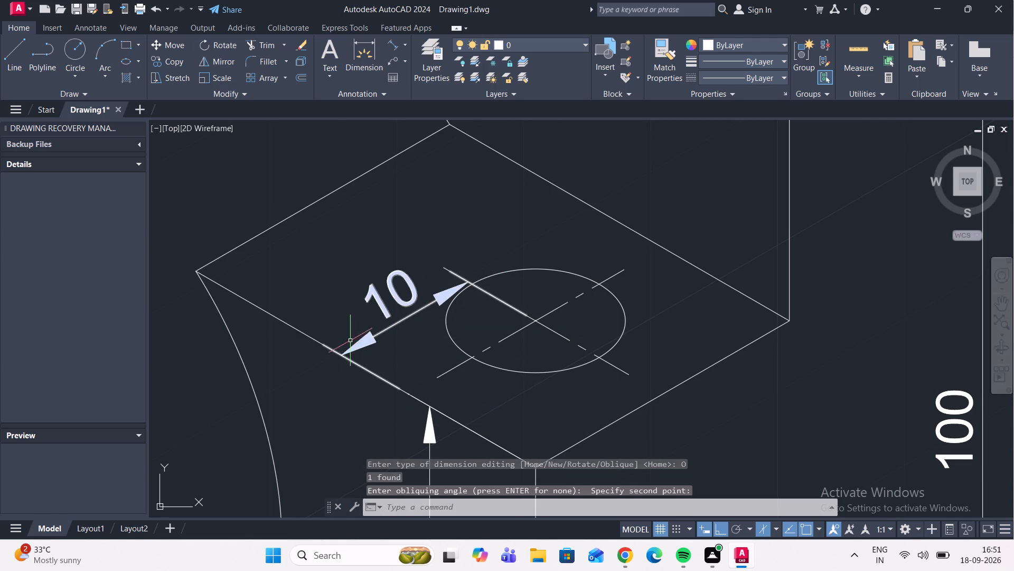
Move the obliqued dimension from the hole centre to the lower-left edge farther from the hole and recentre its text on the dimension line.
scroll(373, 302, "down", 2)
scroll(374, 302, "up", 2)
left_click(380, 303)
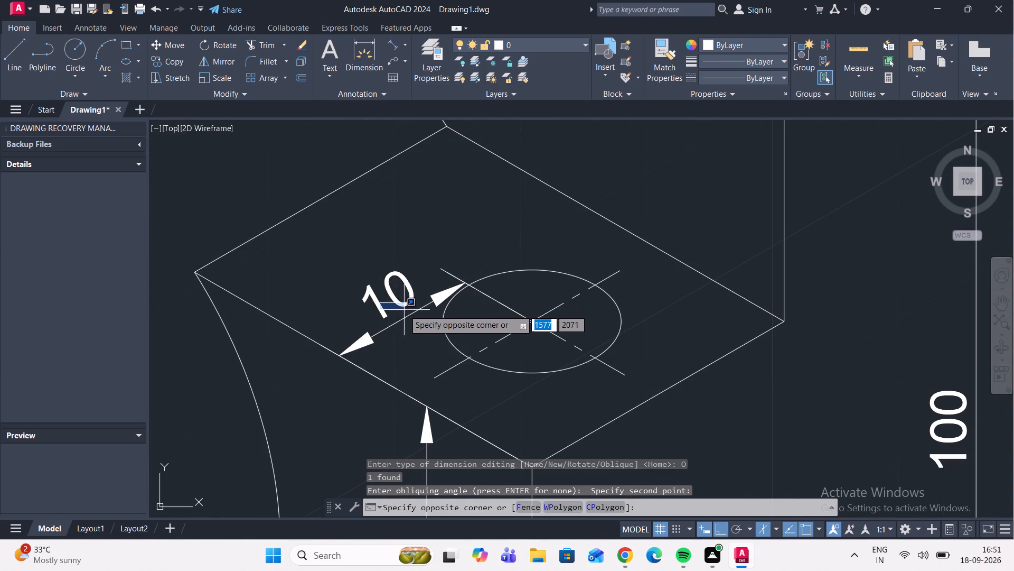
key("Escape")
left_click(388, 294)
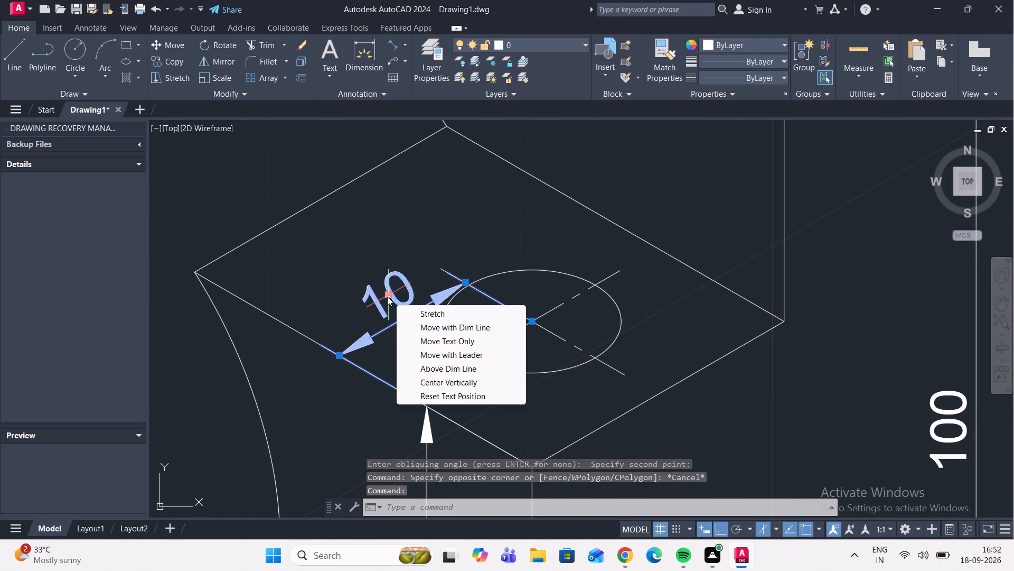
left_click(387, 297)
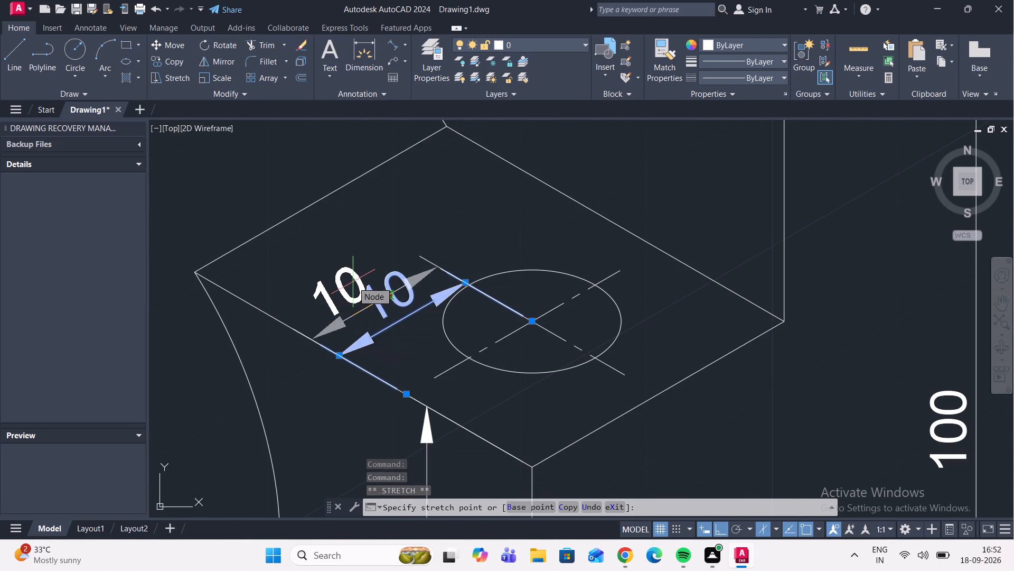
left_click(353, 282)
key("Escape")
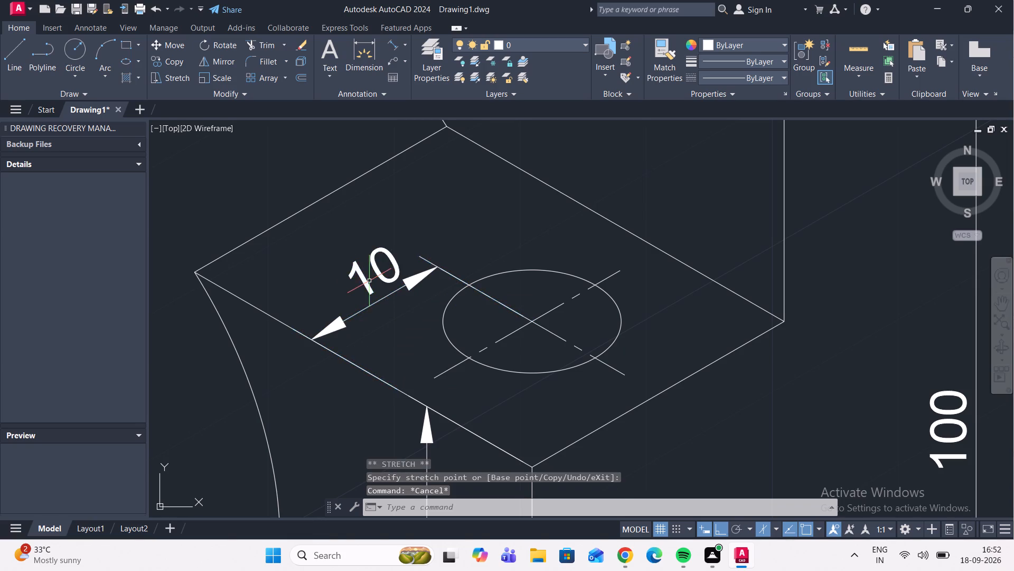
left_click(381, 277)
left_click(388, 295)
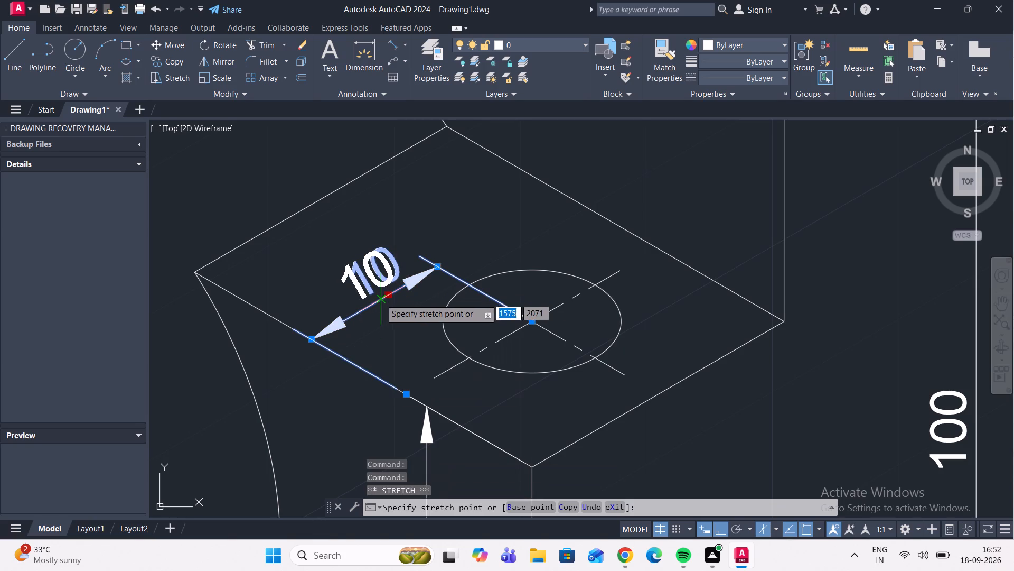
left_click(374, 303)
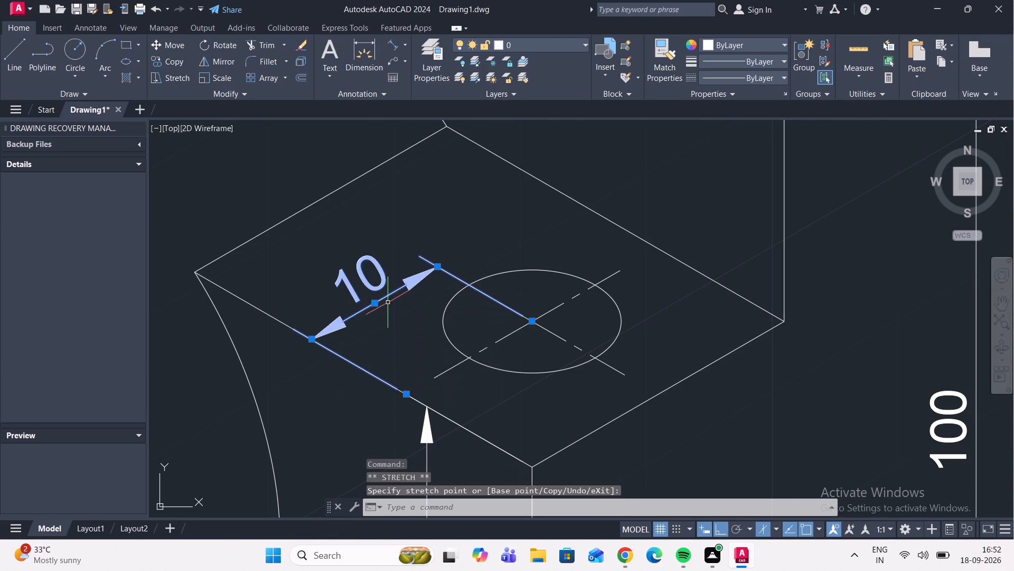
scroll(388, 302, "down", 2)
key("Escape")
Draw a guide line about 15 long from the front block's hole centre along the isometric axis, past the top face's lower-right edge.
scroll(402, 302, "down", 1)
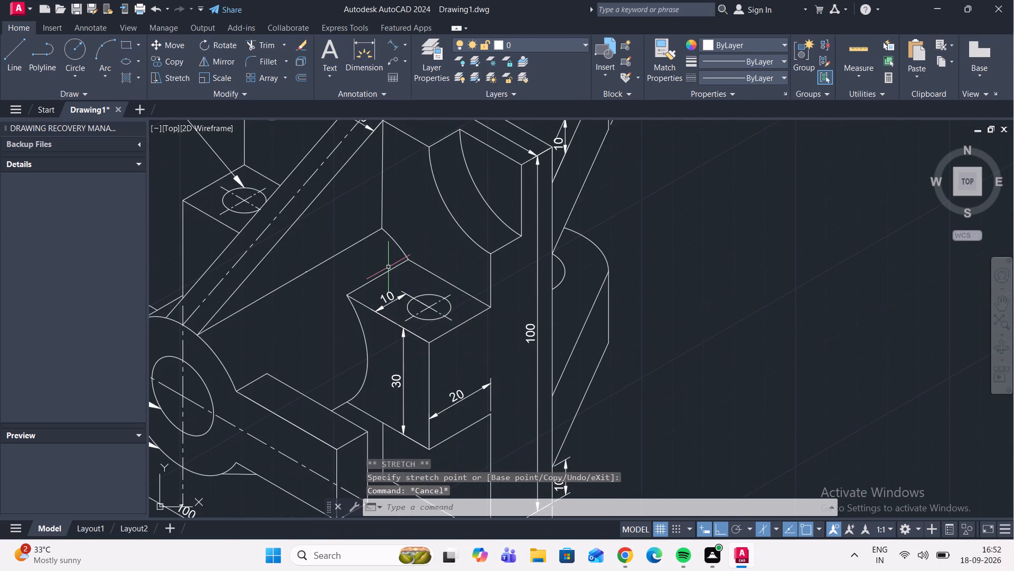
middle_click_drag(388, 266, 419, 315)
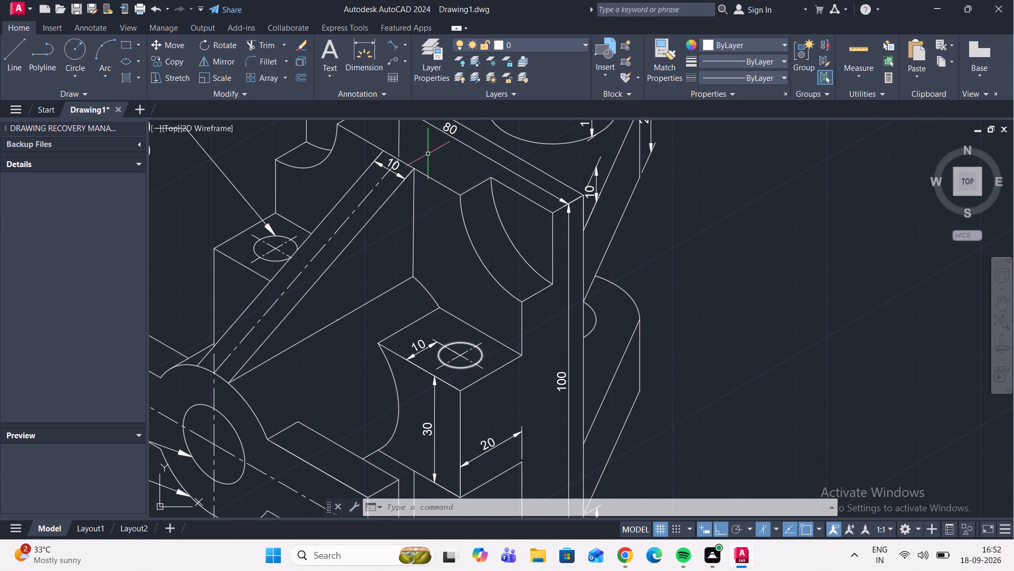
left_click(387, 38)
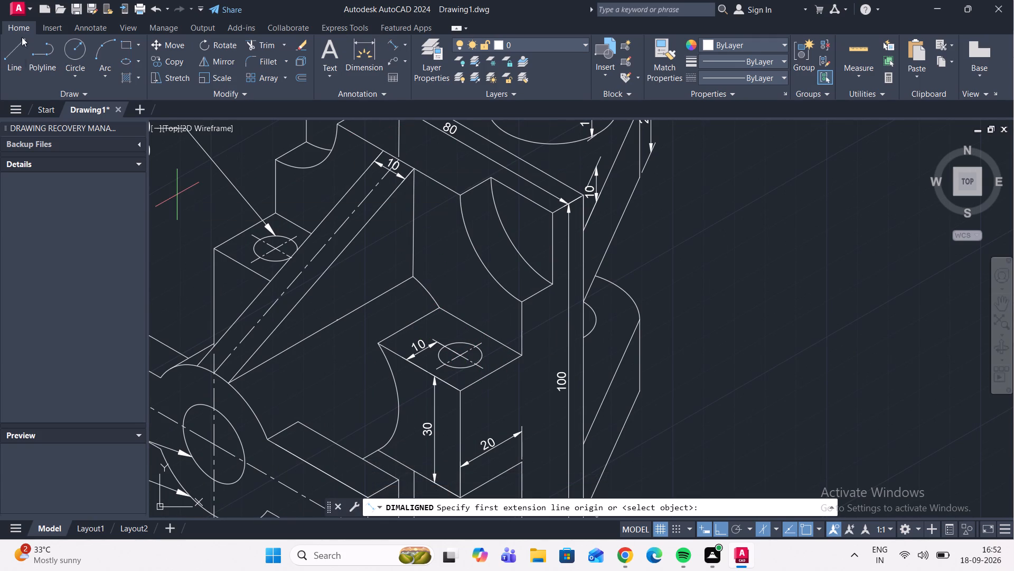
left_click(15, 51)
scroll(437, 366, "up", 2)
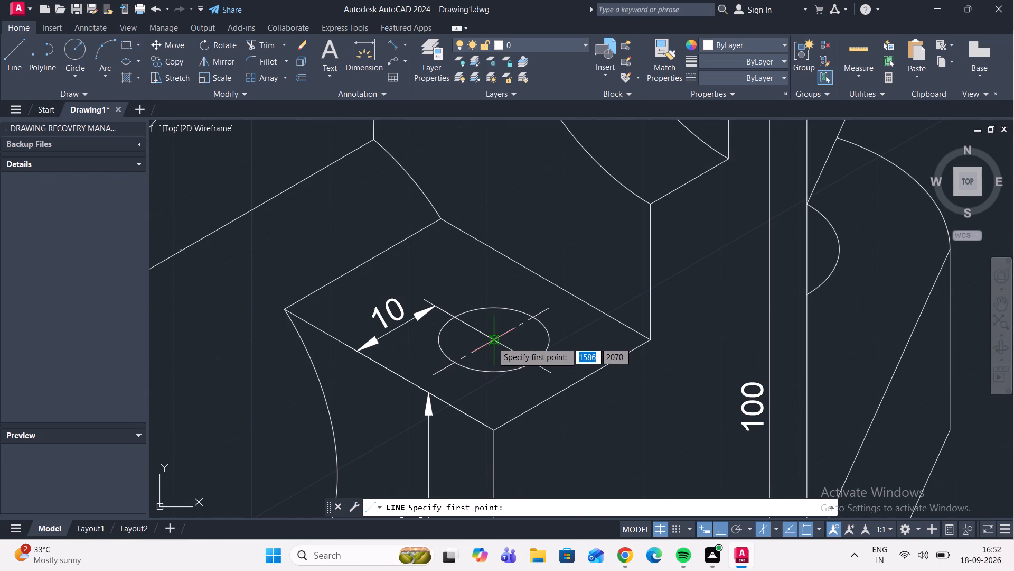
left_click(493, 341)
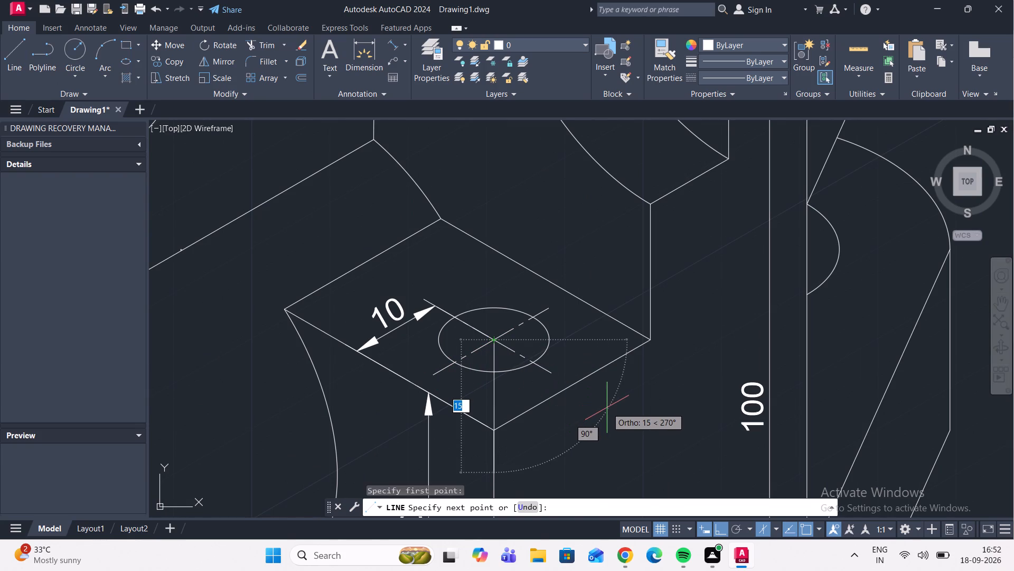
key("F5")
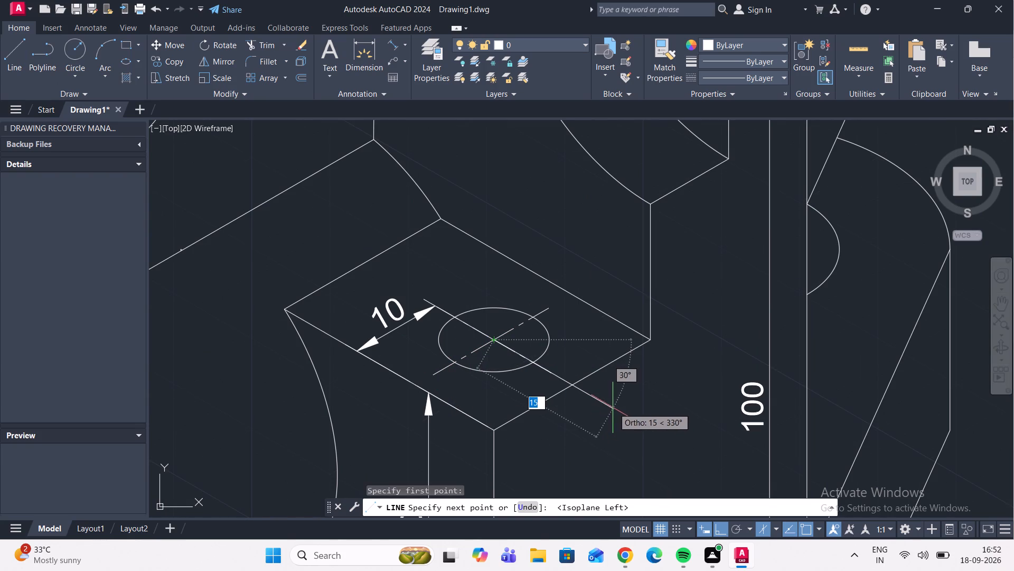
left_click(612, 408)
key("Escape")
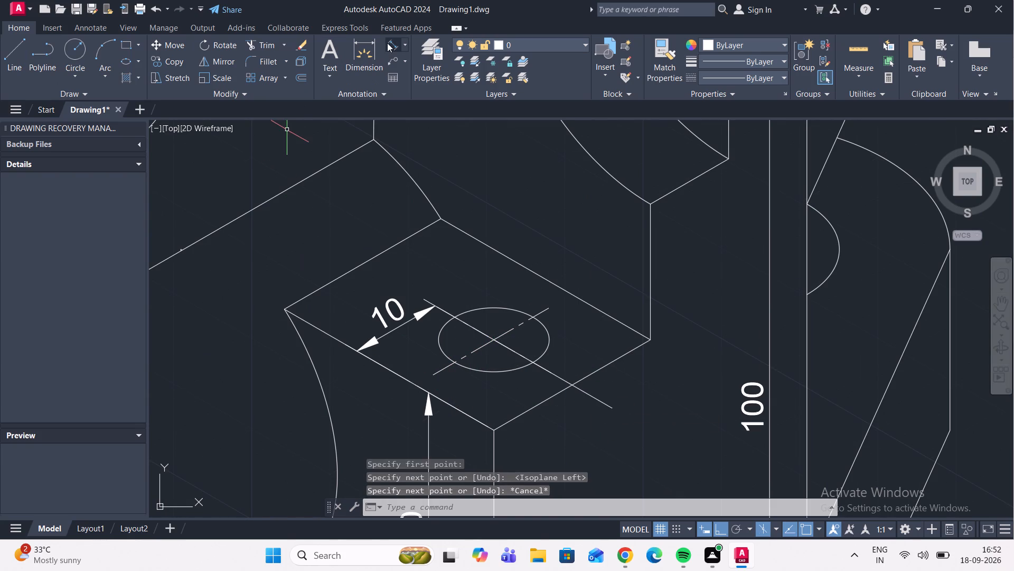
Add an aligned dimension from the hole centre to where the guide line crosses the lower-right edge, placing it above the guide line.
left_click(387, 43)
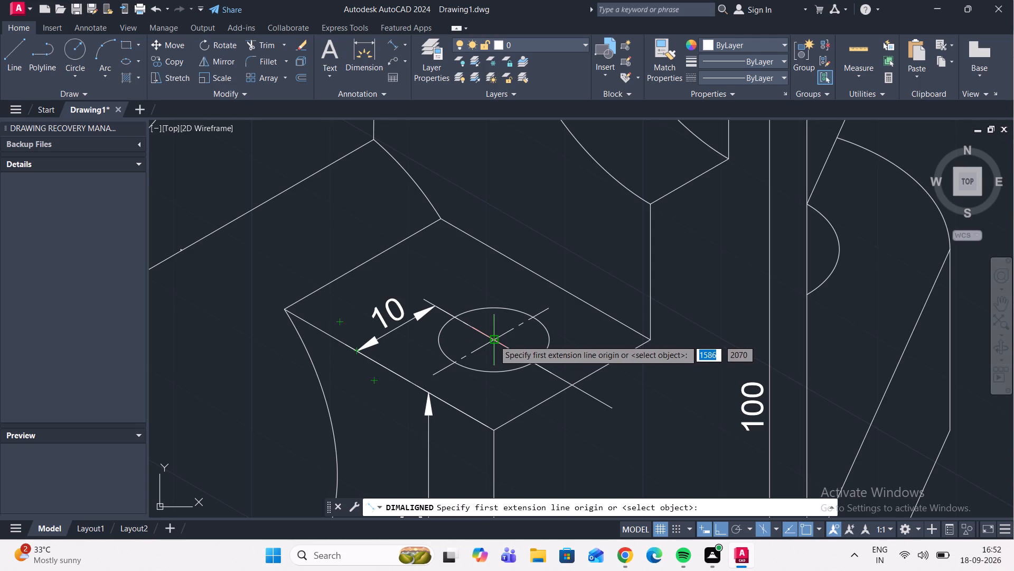
left_click(494, 340)
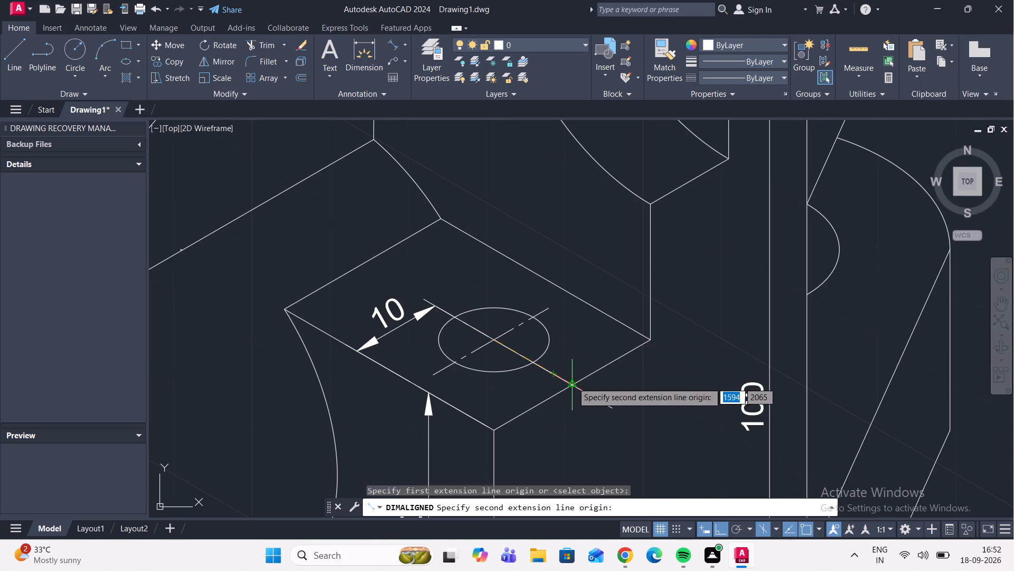
left_click(575, 384)
left_click(596, 364)
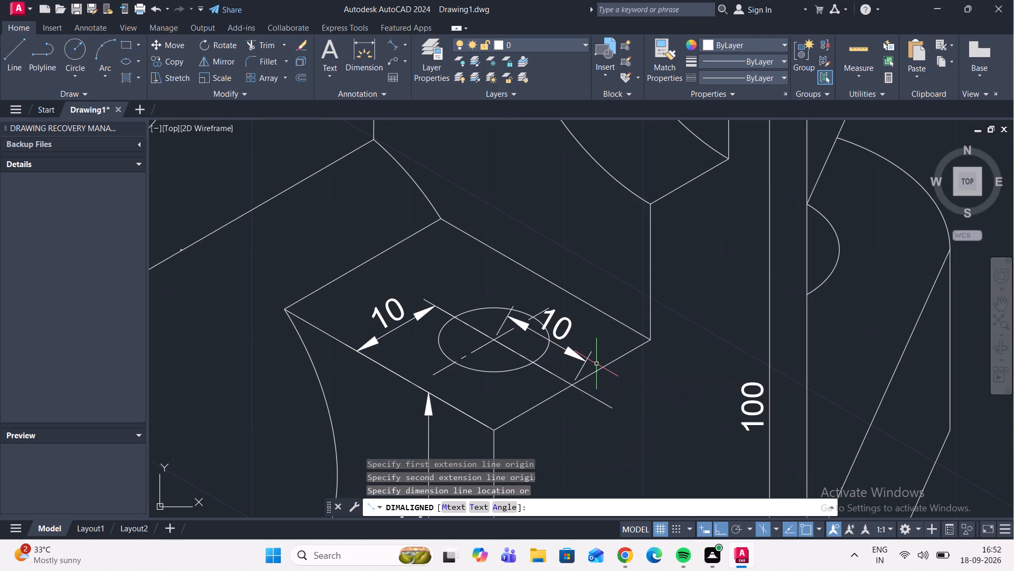
key("Escape")
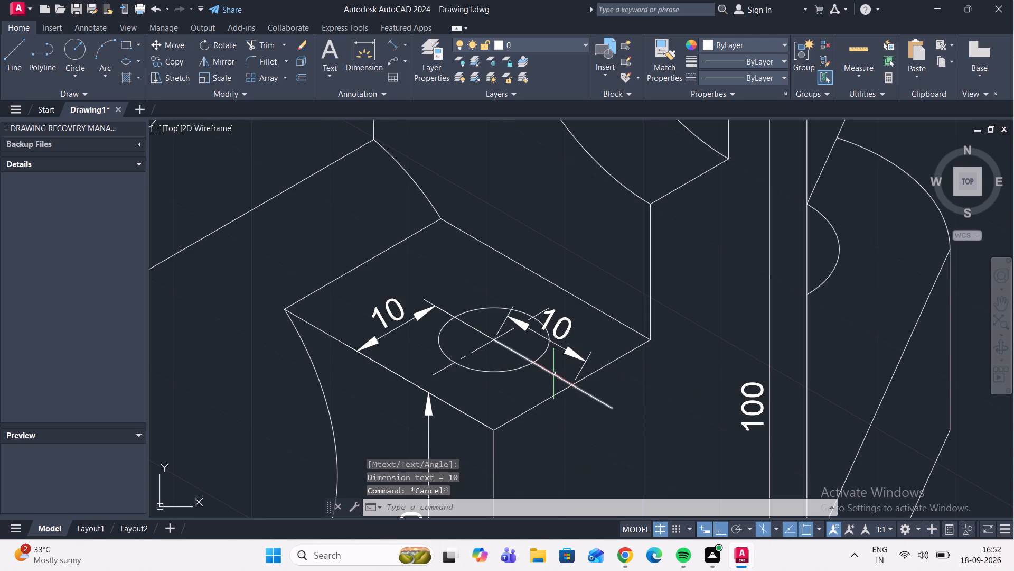
Delete the guide line running from the hole centre past the lower-right edge.
left_click(553, 374)
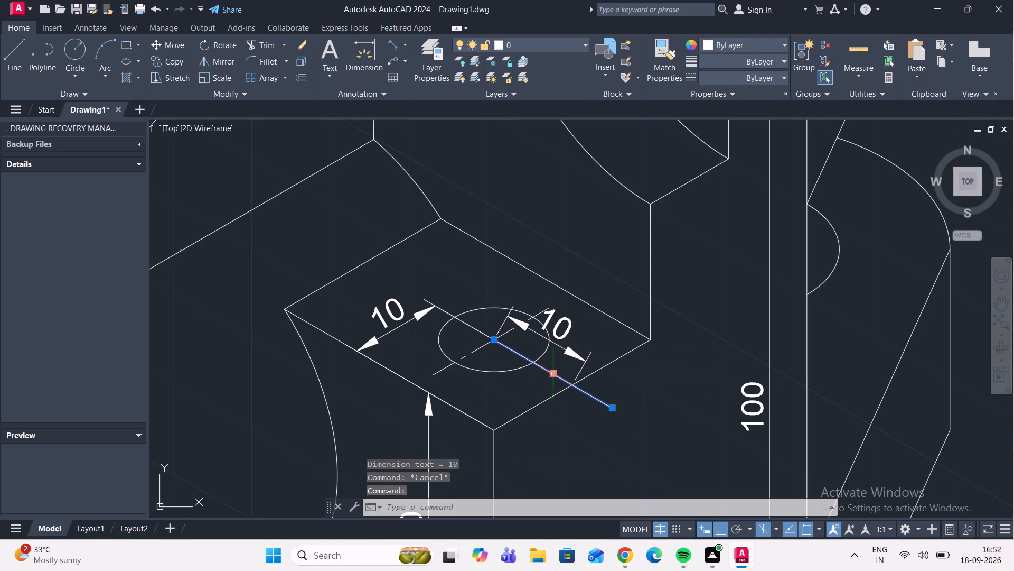
key("Delete")
Oblique the hole-centre-to-lower-right-edge dimension with DIMEDIT, taking the angle from the hole's centreline between the circle and its centre.
left_click(568, 348)
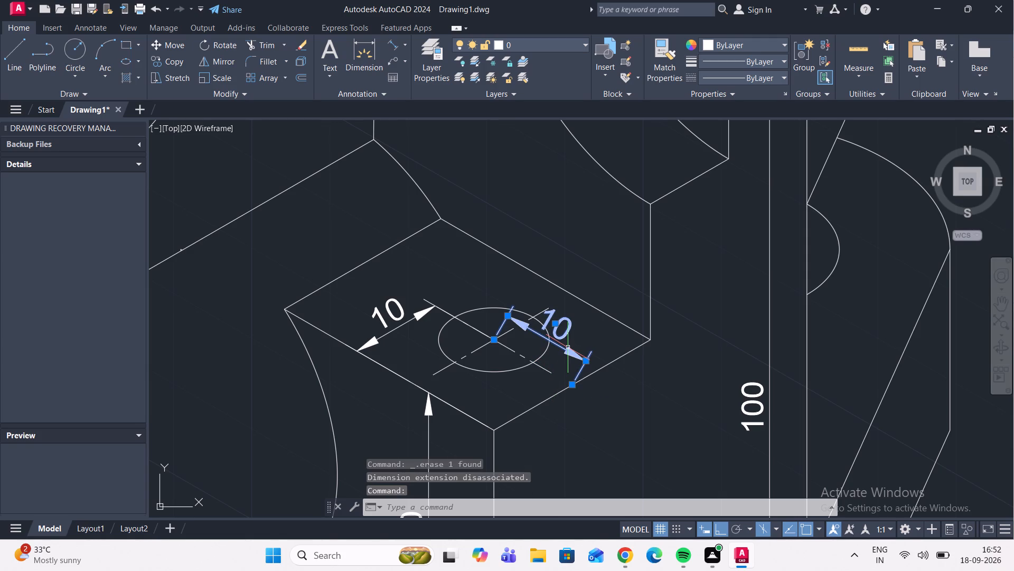
key("d")
type("IMED")
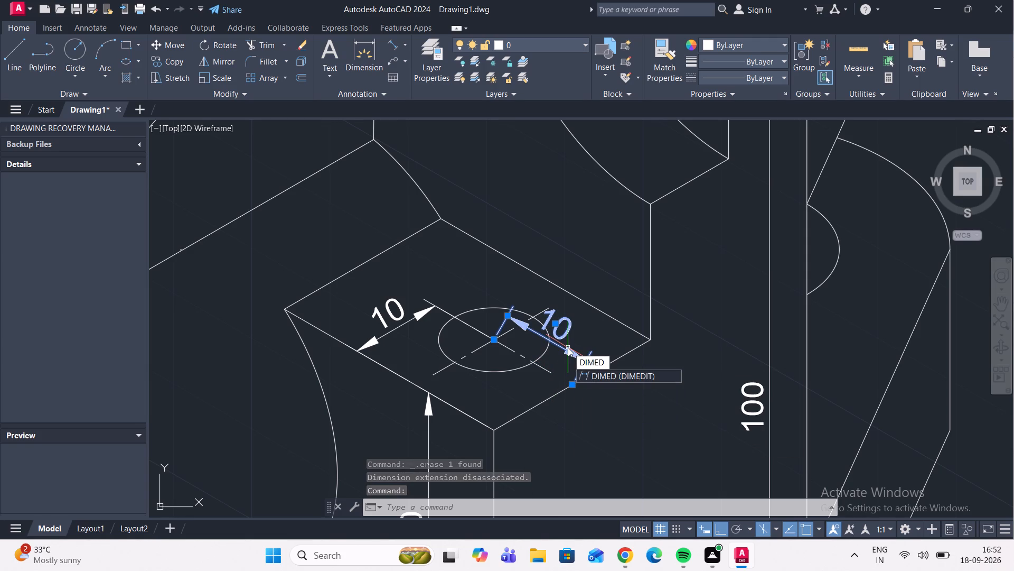
left_click(633, 379)
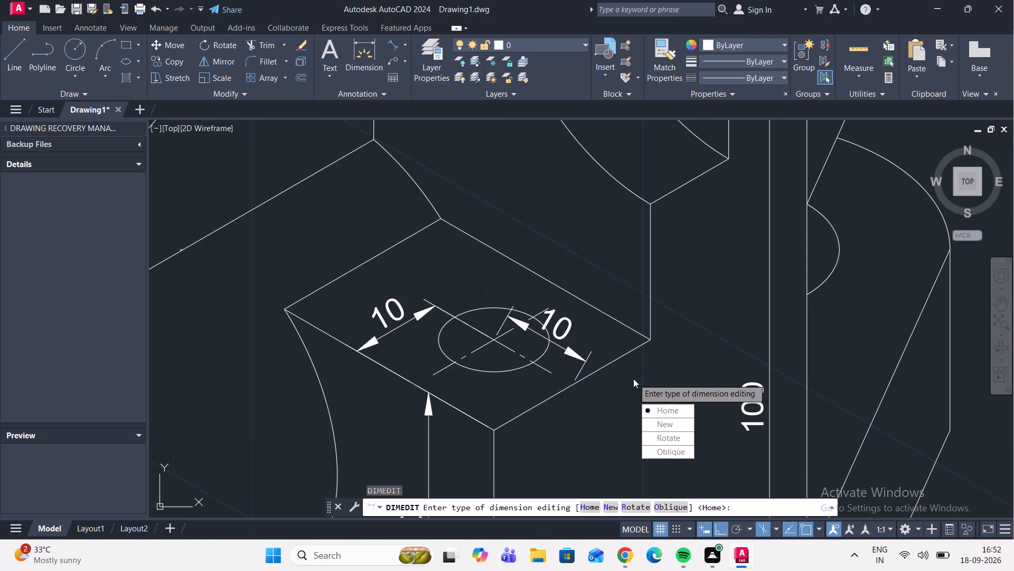
left_click_drag(668, 452, 633, 379)
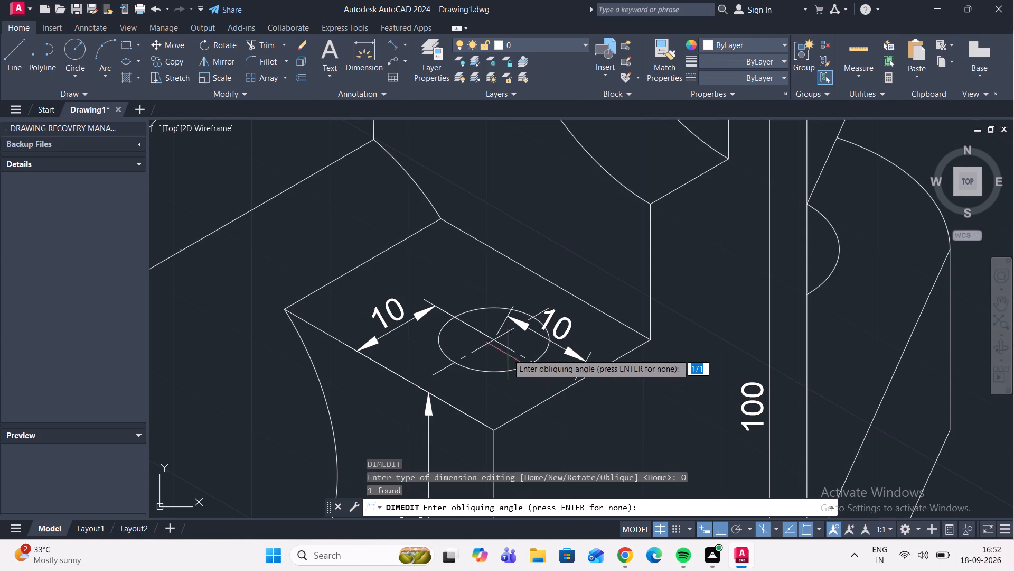
scroll(503, 345, "up", 2)
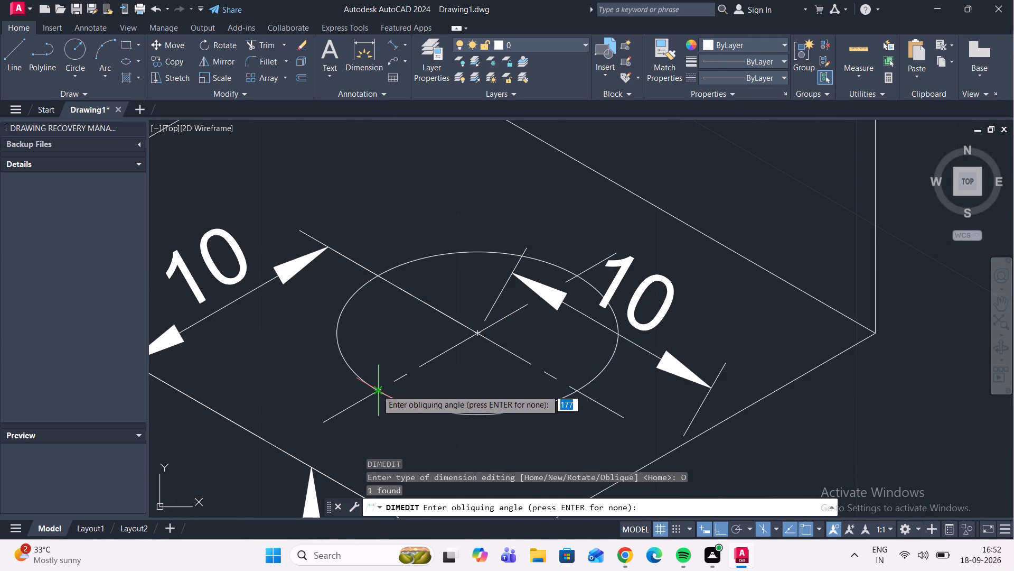
left_click(377, 390)
left_click(474, 331)
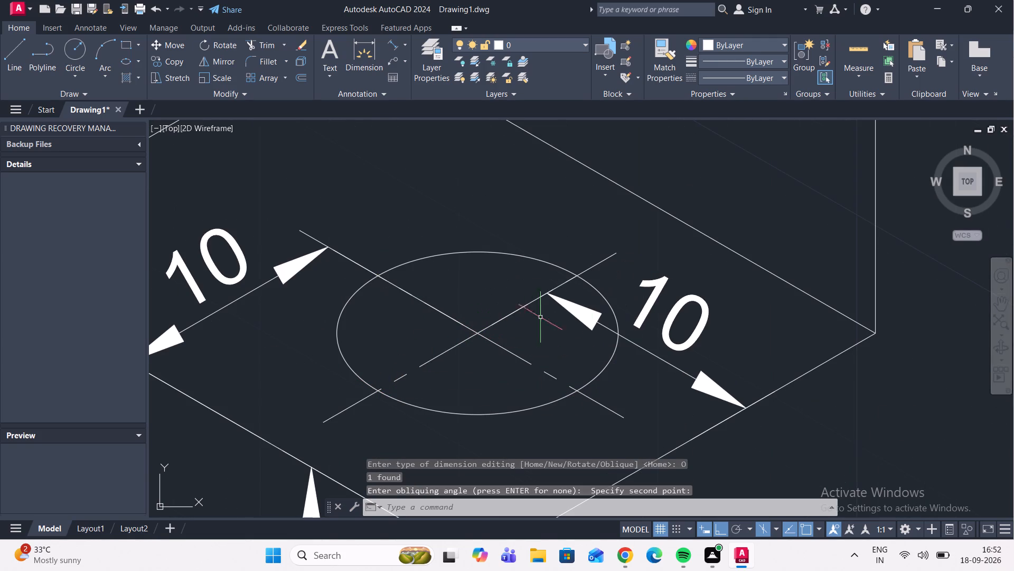
Move the obliqued dimension to the lower-right edge farther from the hole and recentre its text on the dimension line.
left_click(654, 352)
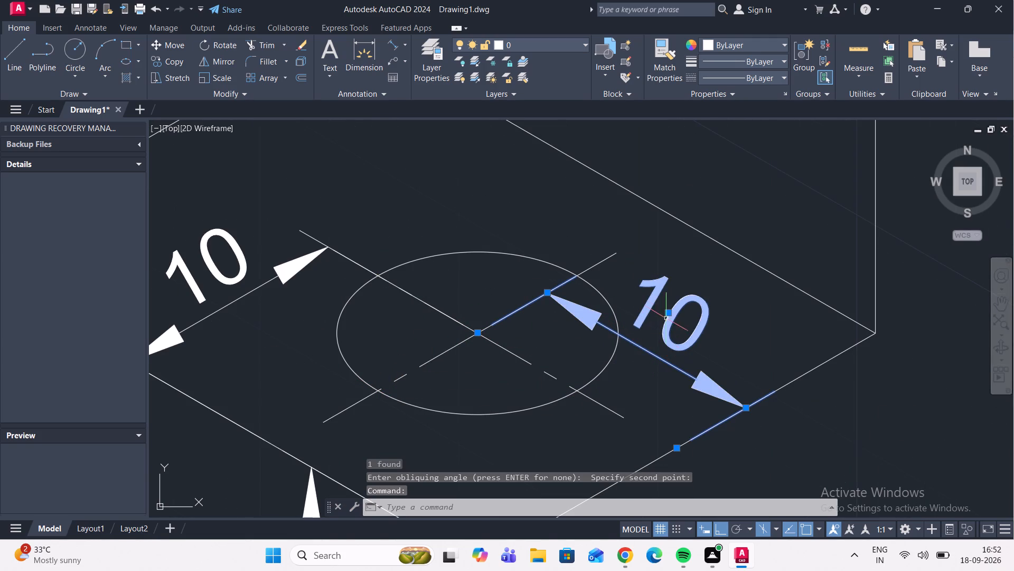
left_click(670, 314)
left_click(716, 286)
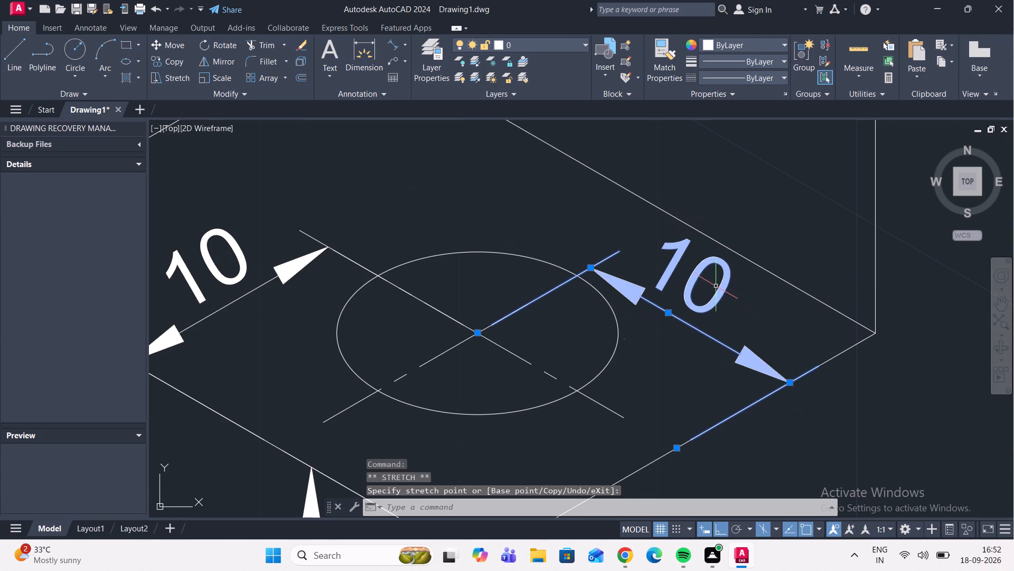
left_click(669, 315)
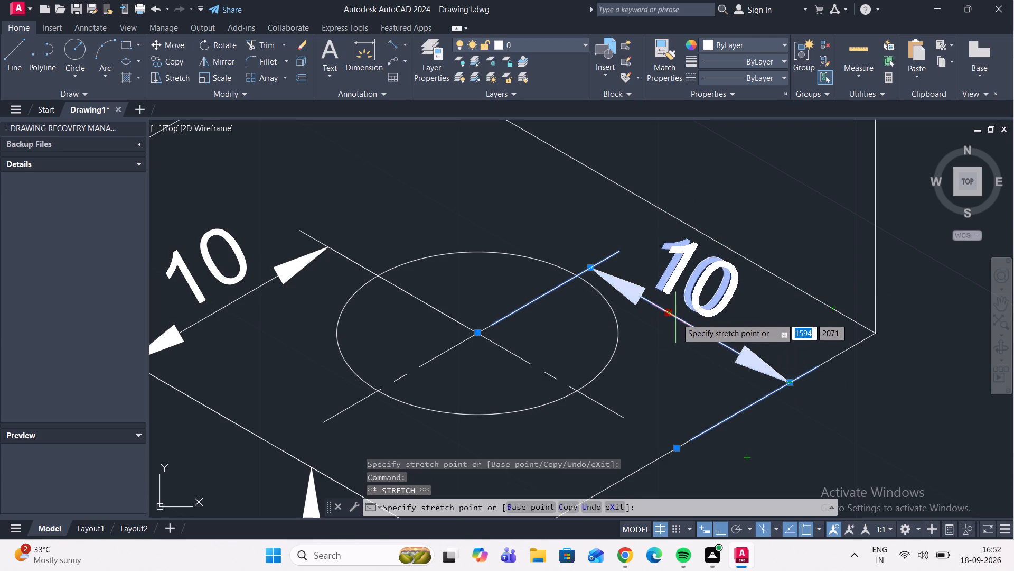
left_click(680, 320)
key("Escape")
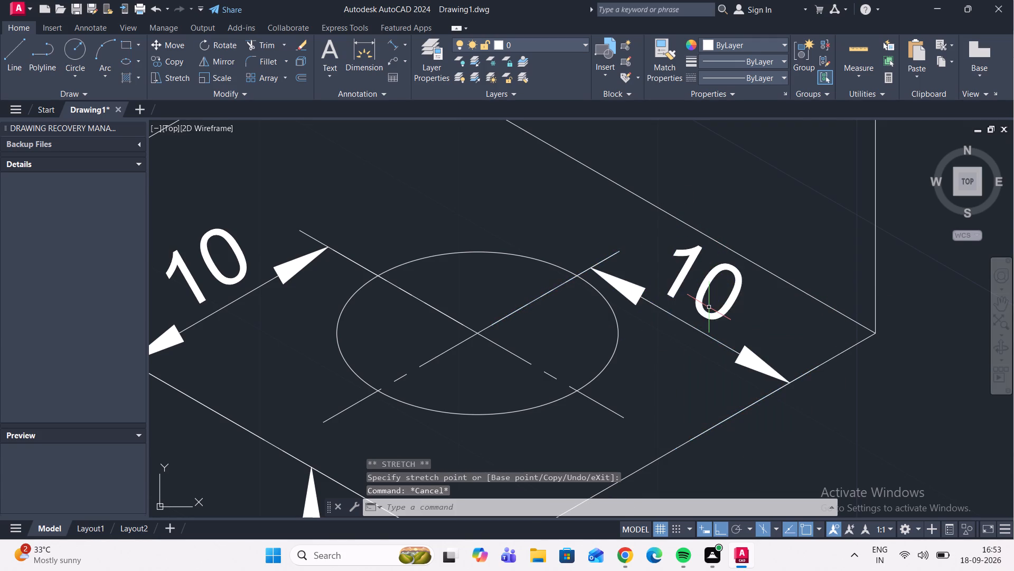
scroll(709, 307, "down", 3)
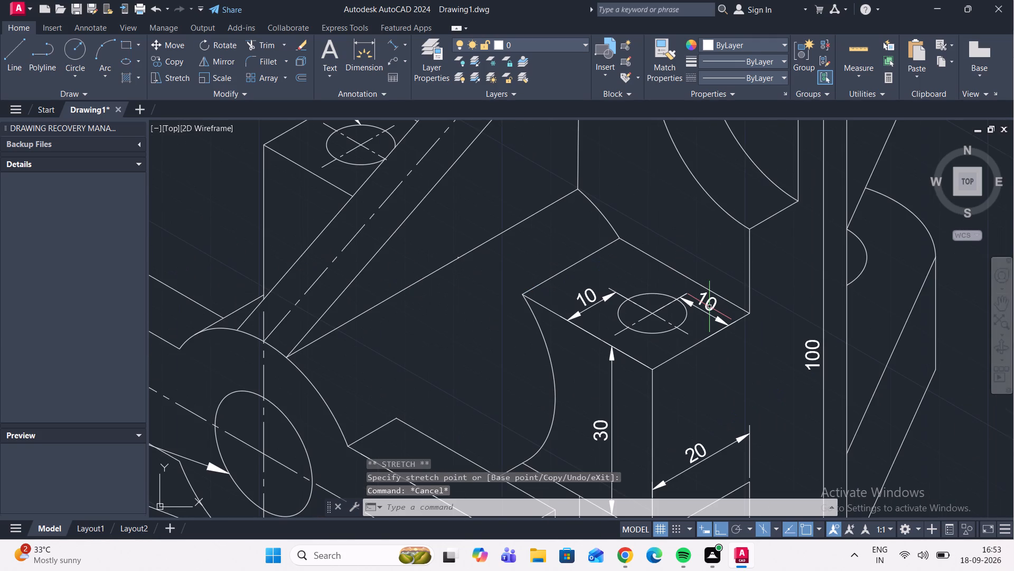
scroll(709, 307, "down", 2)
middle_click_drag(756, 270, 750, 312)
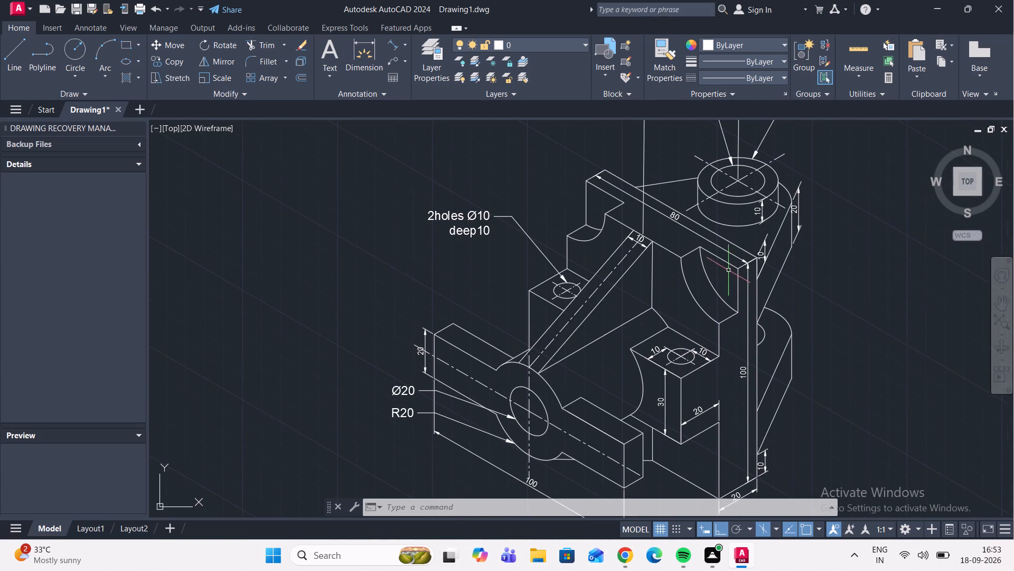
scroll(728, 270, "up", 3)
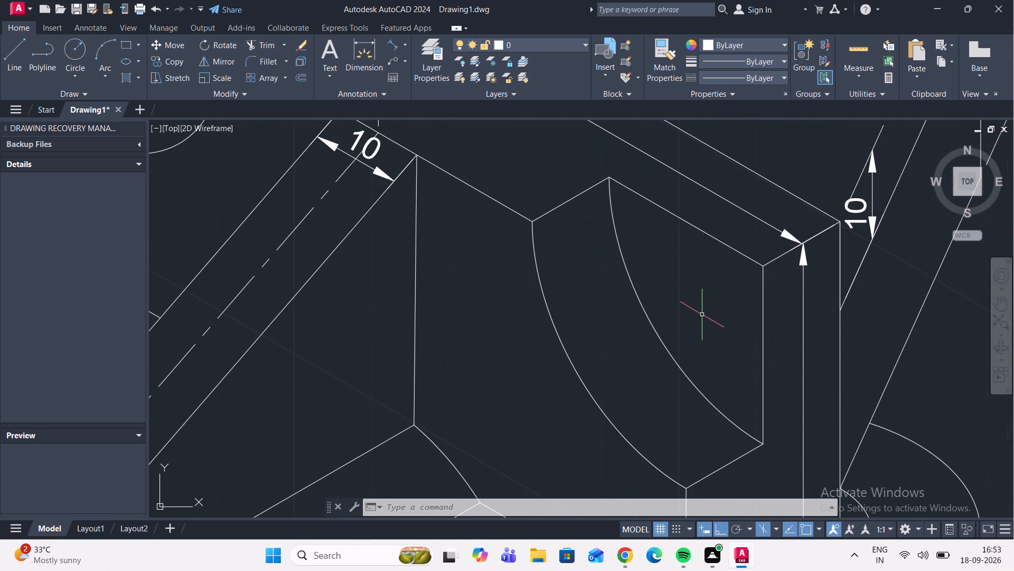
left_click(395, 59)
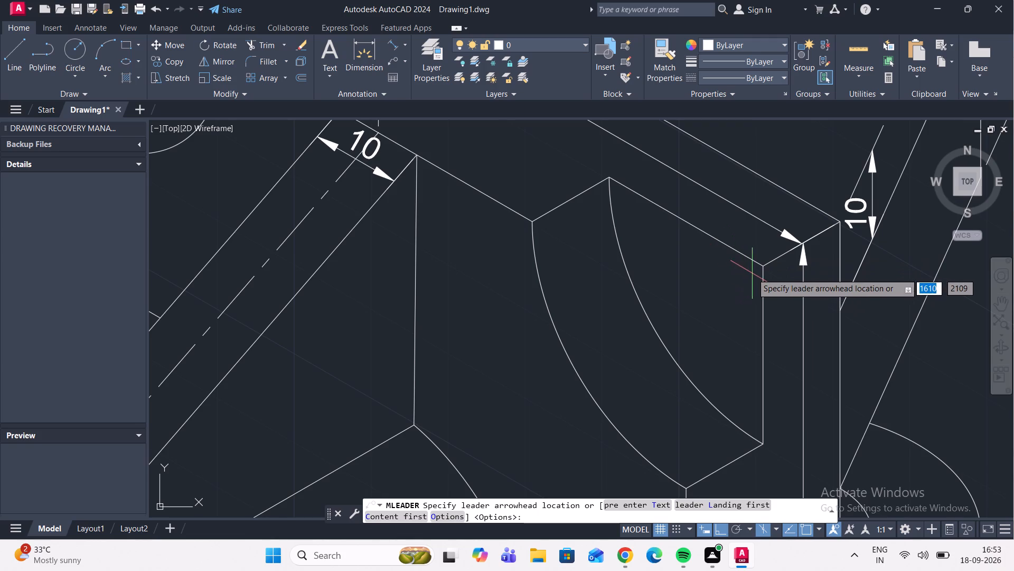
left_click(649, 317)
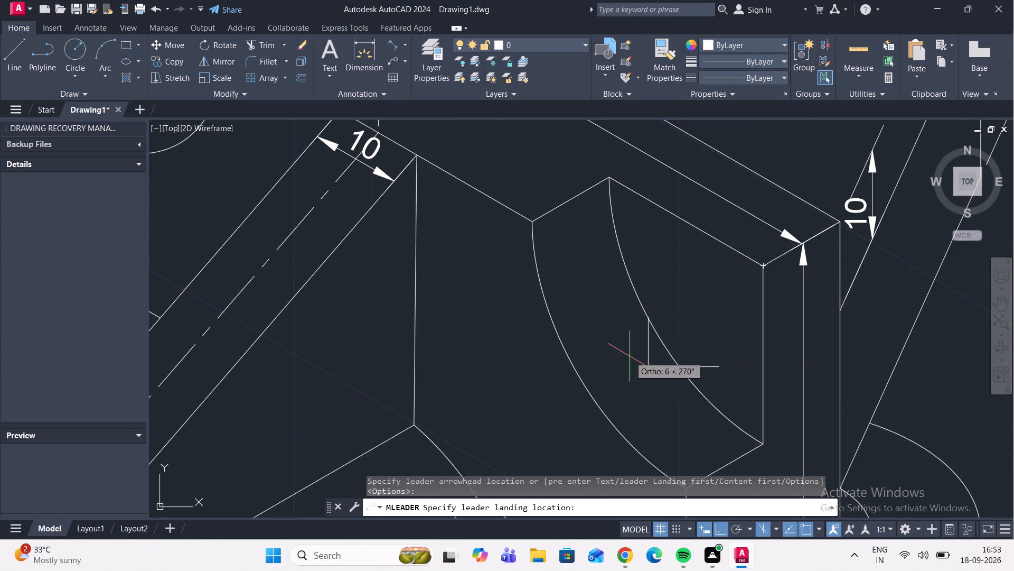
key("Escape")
Add an aligned dimension to the upright plate's top front edge between its outer corner and the curved cutout, just above the edge.
left_click(394, 50)
scroll(574, 163, "down", 2)
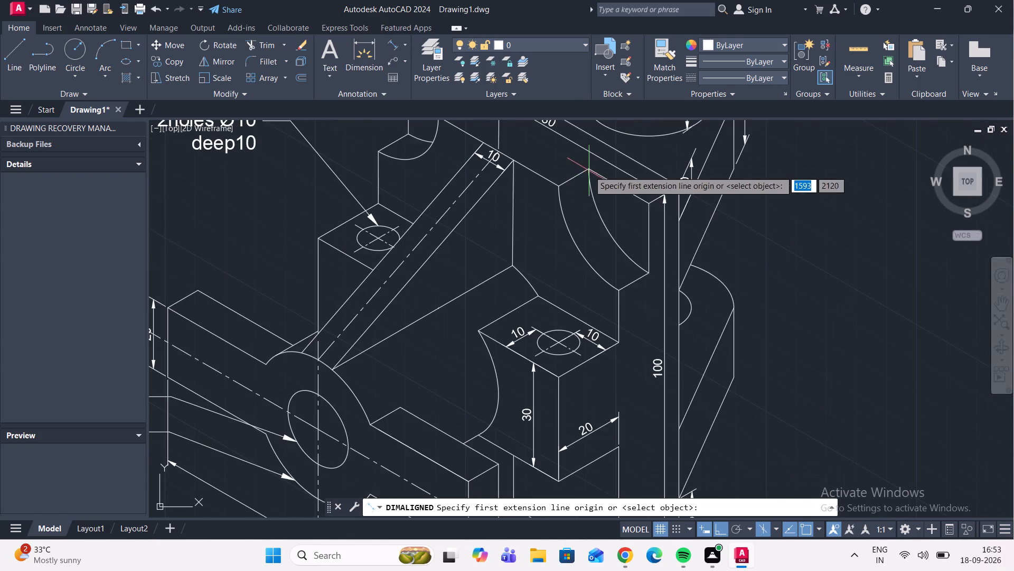
scroll(638, 184, "up", 1)
middle_click_drag(641, 182, 643, 244)
scroll(647, 280, "up", 1)
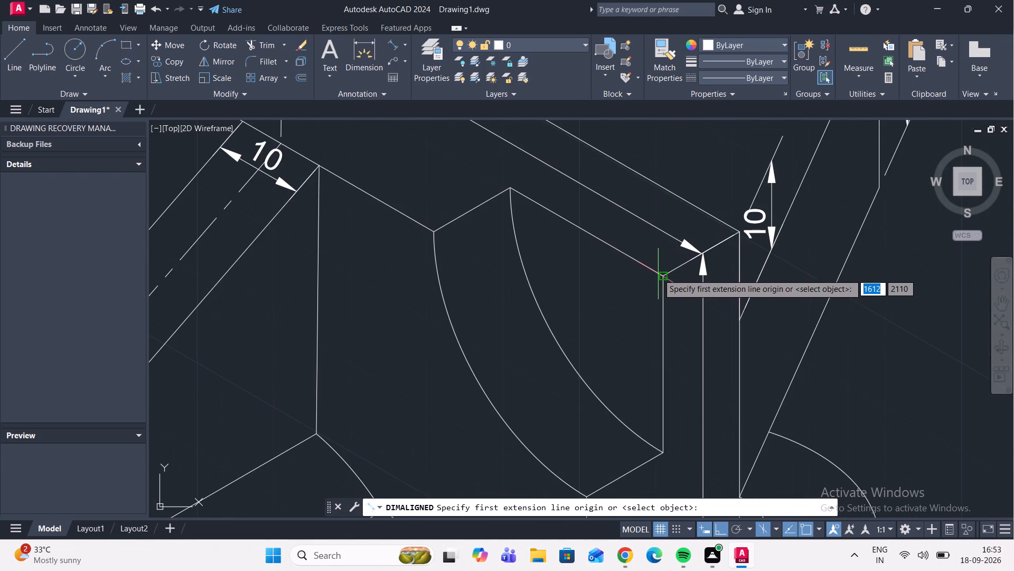
left_click(663, 278)
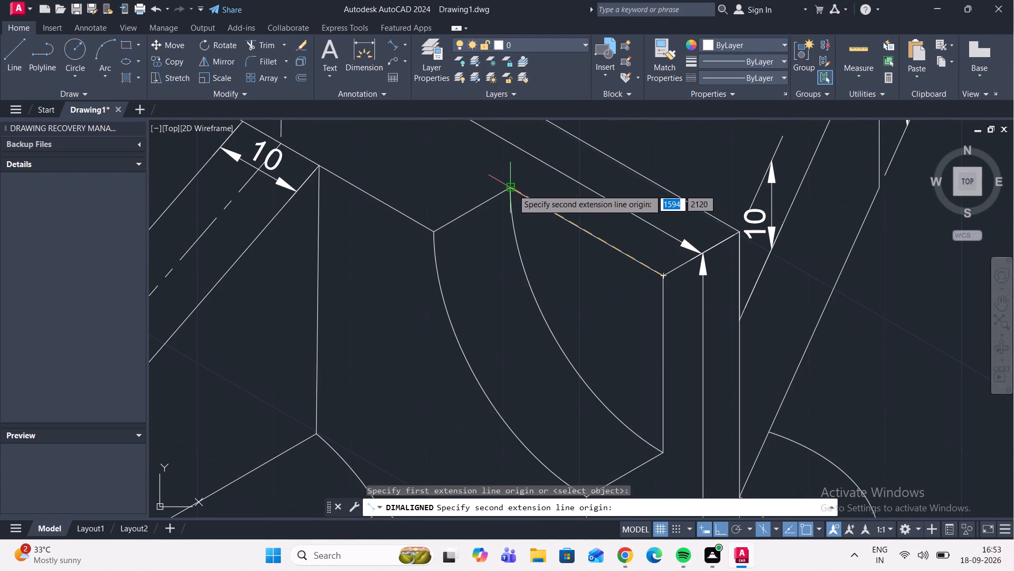
left_click(513, 189)
left_click(536, 182)
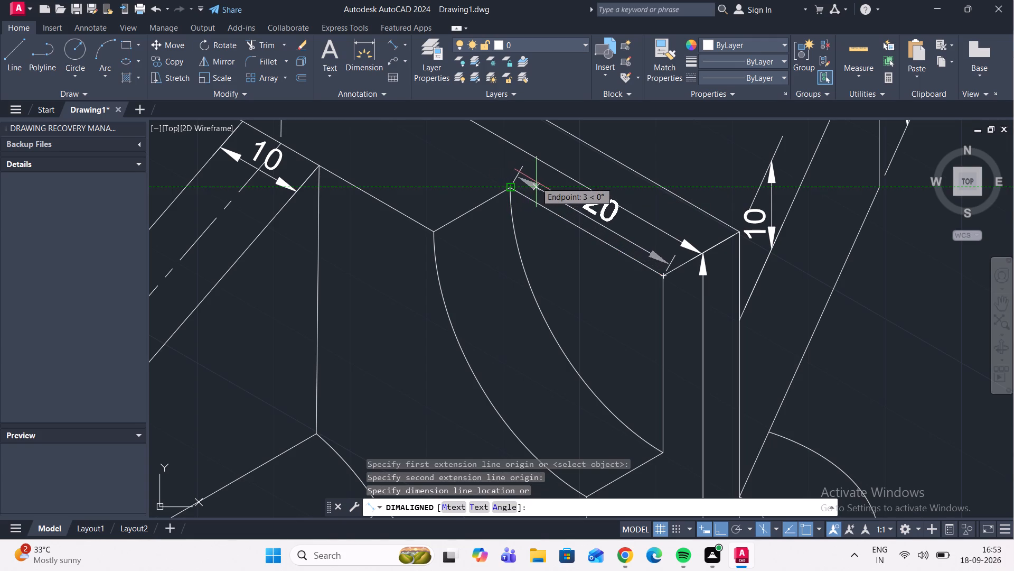
Oblique the cutout-to-corner dimension with DIMEDIT, taking the angle from the plate's thickness edge at the top of the cutout.
scroll(580, 204, "up", 1)
left_click(581, 218)
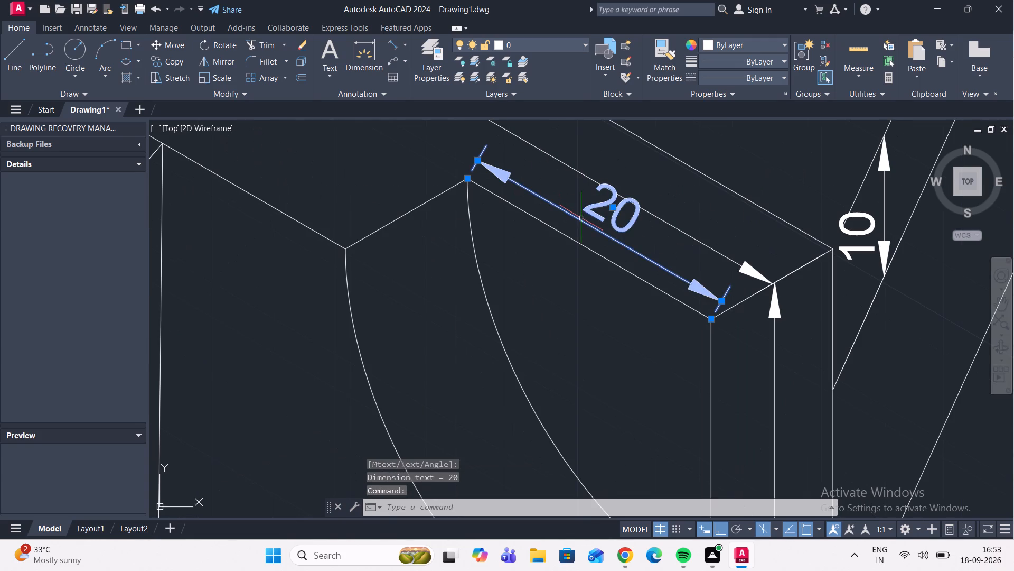
type("DIM")
key("e")
key("d")
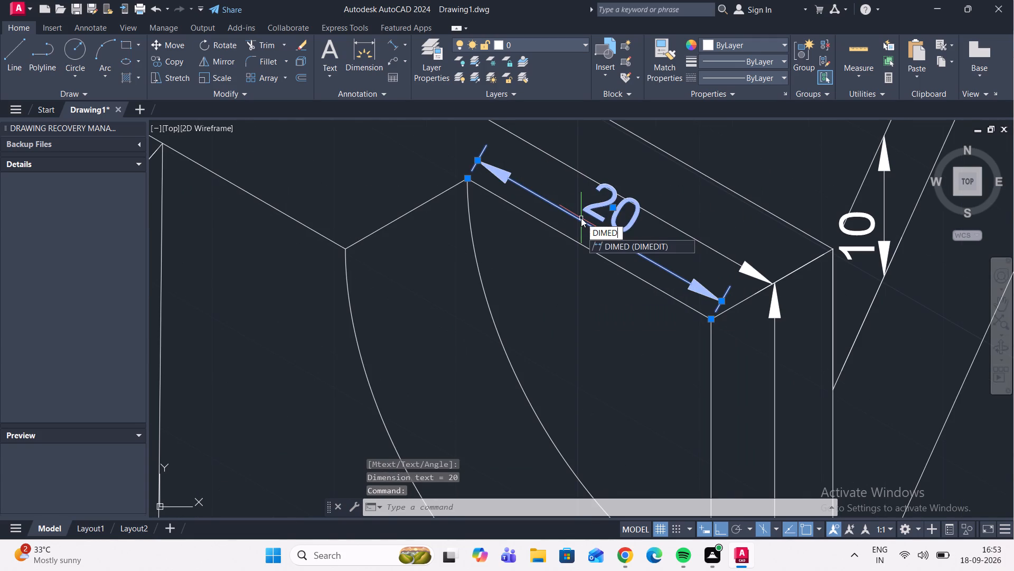
key("space")
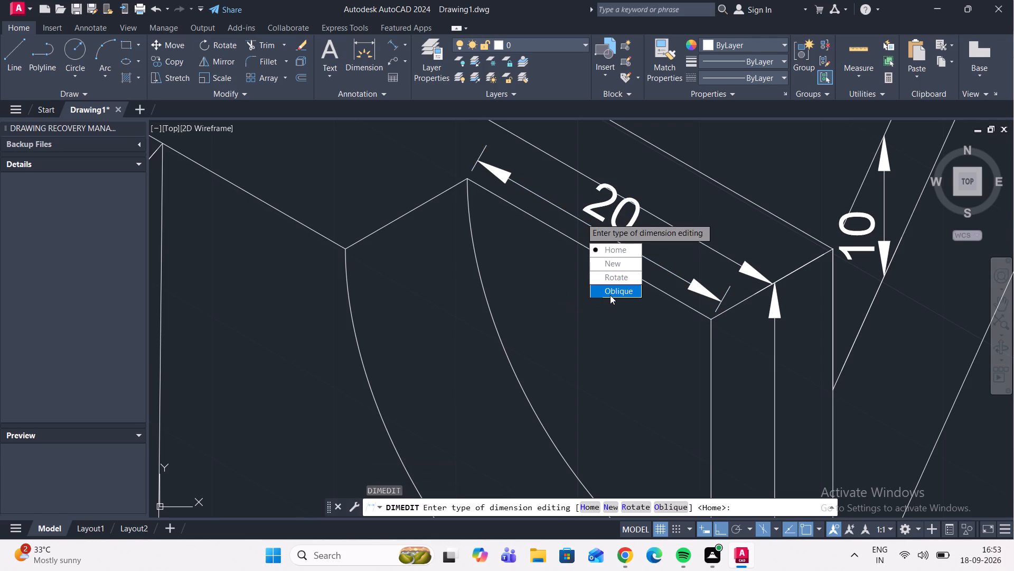
left_click_drag(610, 295, 581, 218)
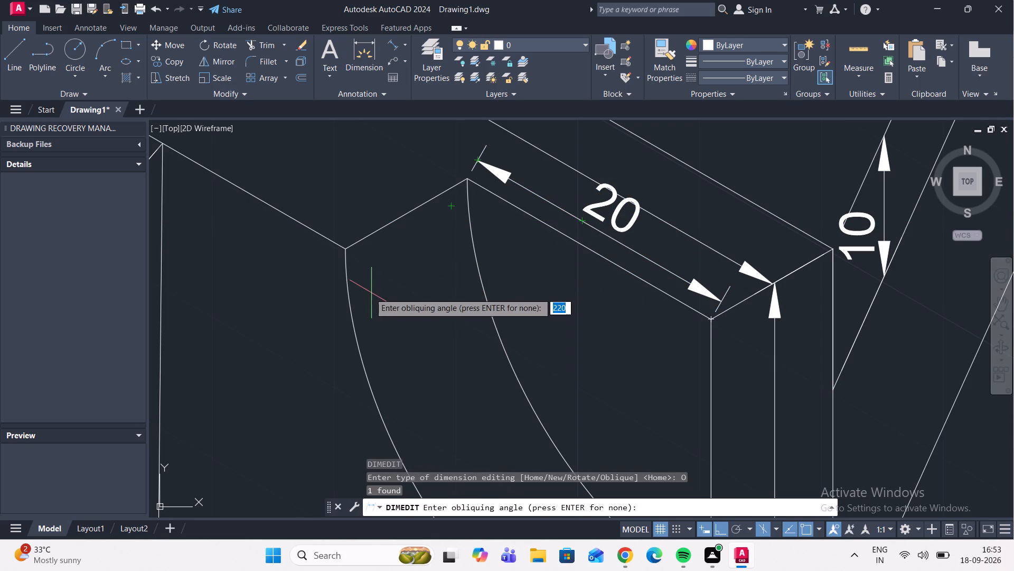
left_click(345, 249)
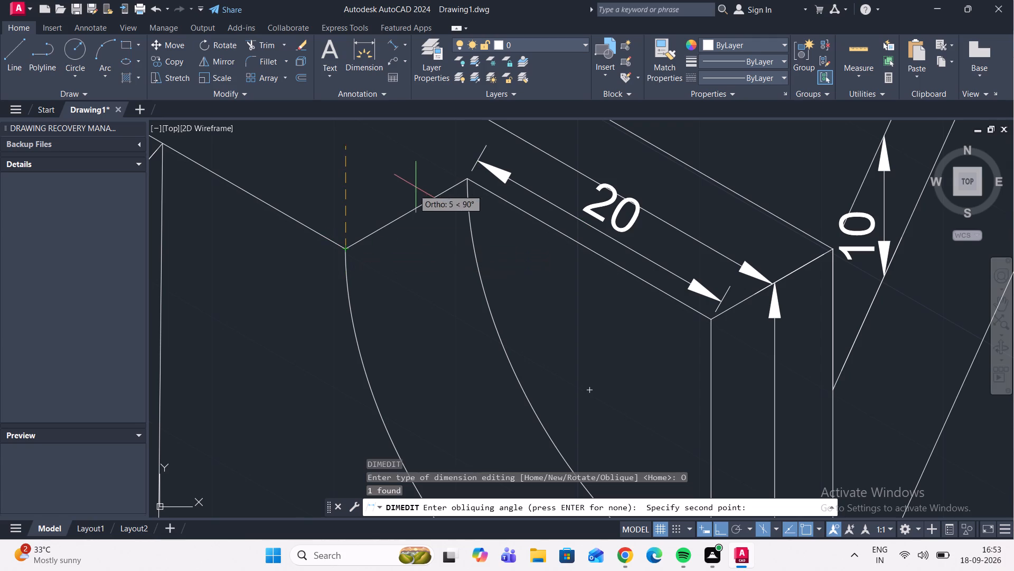
left_click(465, 181)
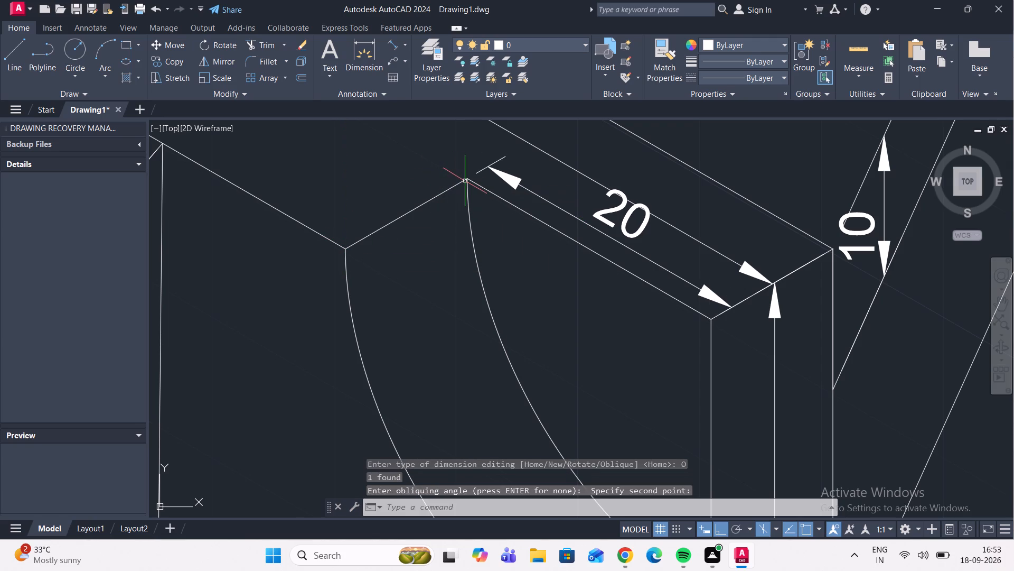
key("Escape")
Look over the whole bracket drawing to check which dimensions are still missing.
scroll(492, 244, "down", 1)
scroll(514, 316, "down", 2)
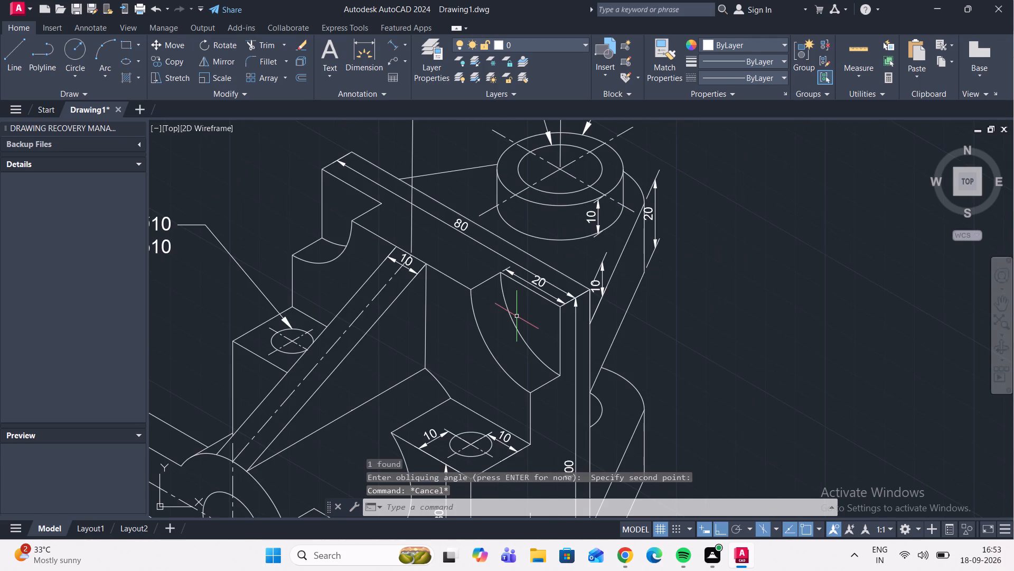
scroll(465, 221, "up", 3)
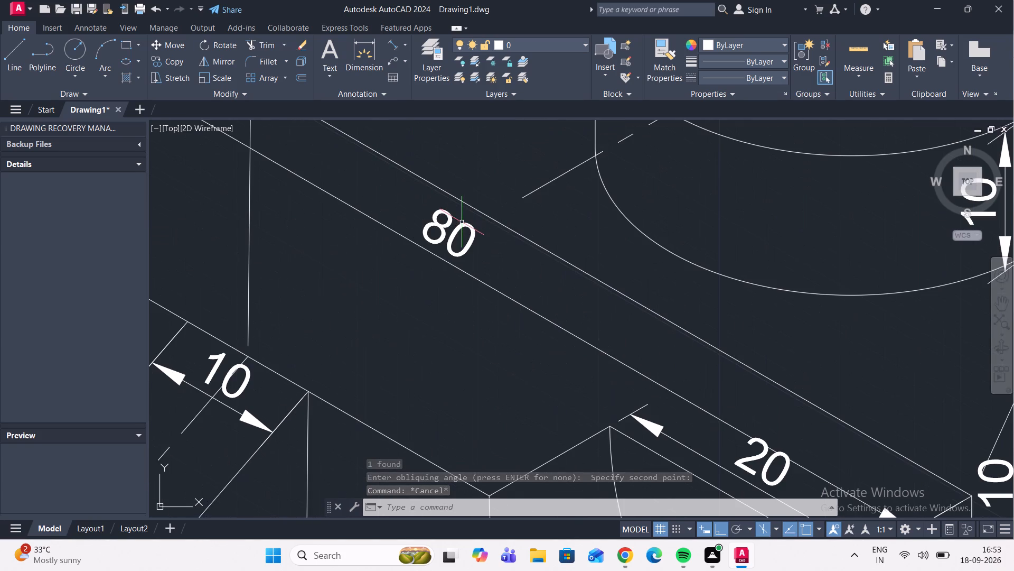
scroll(493, 246, "down", 1)
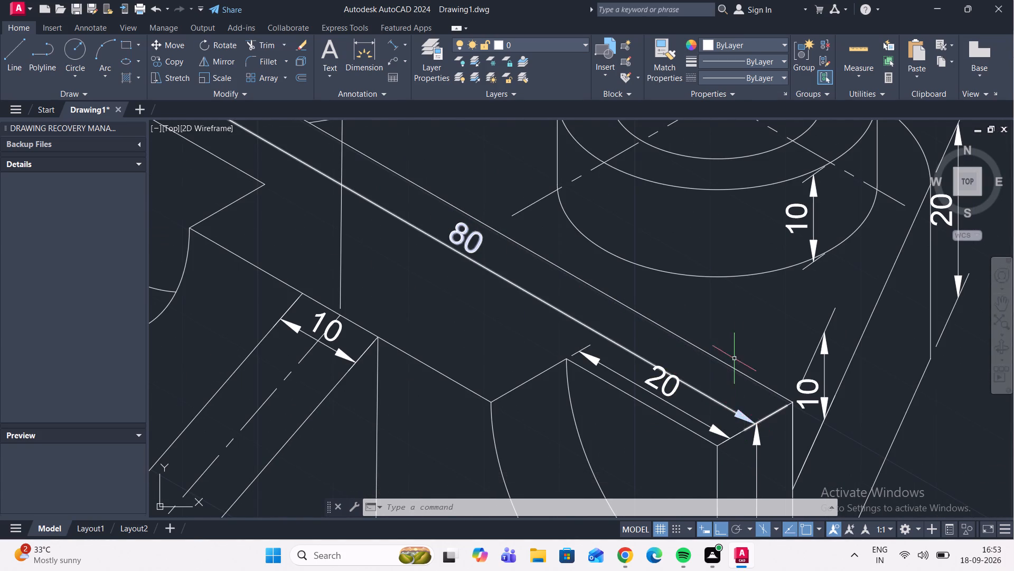
scroll(735, 353, "down", 2)
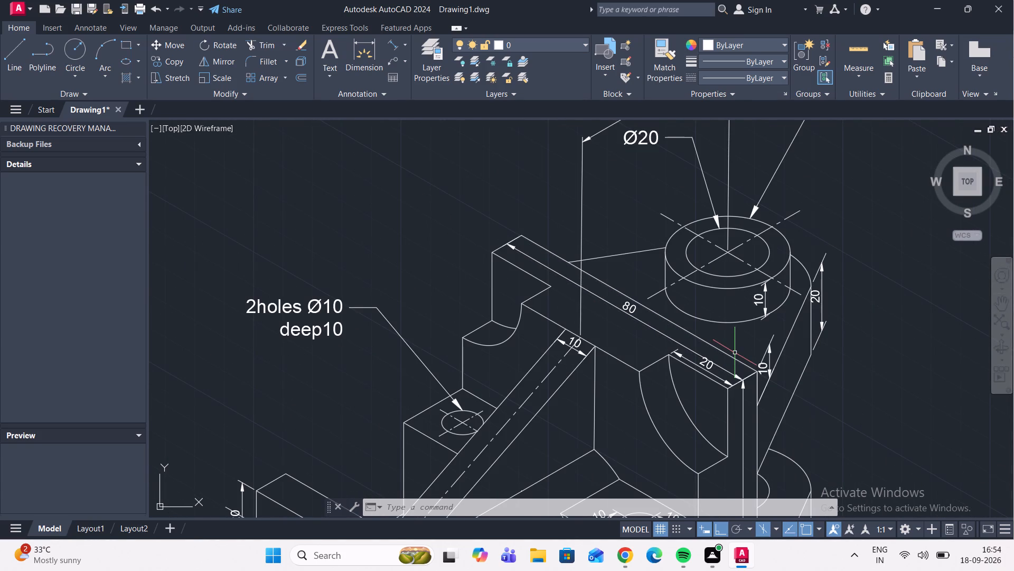
scroll(735, 350, "down", 1)
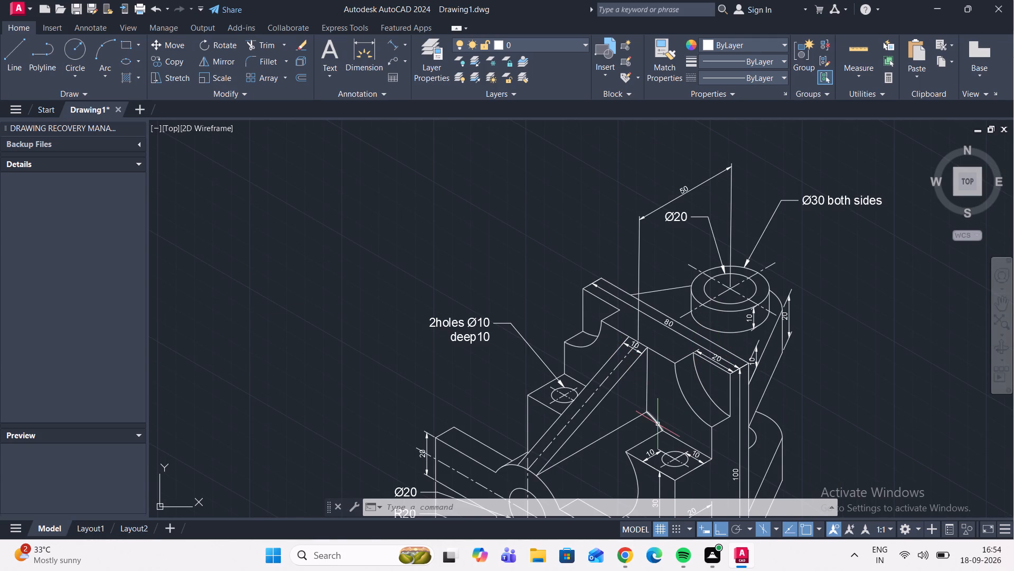
middle_click_drag(654, 402, 634, 311)
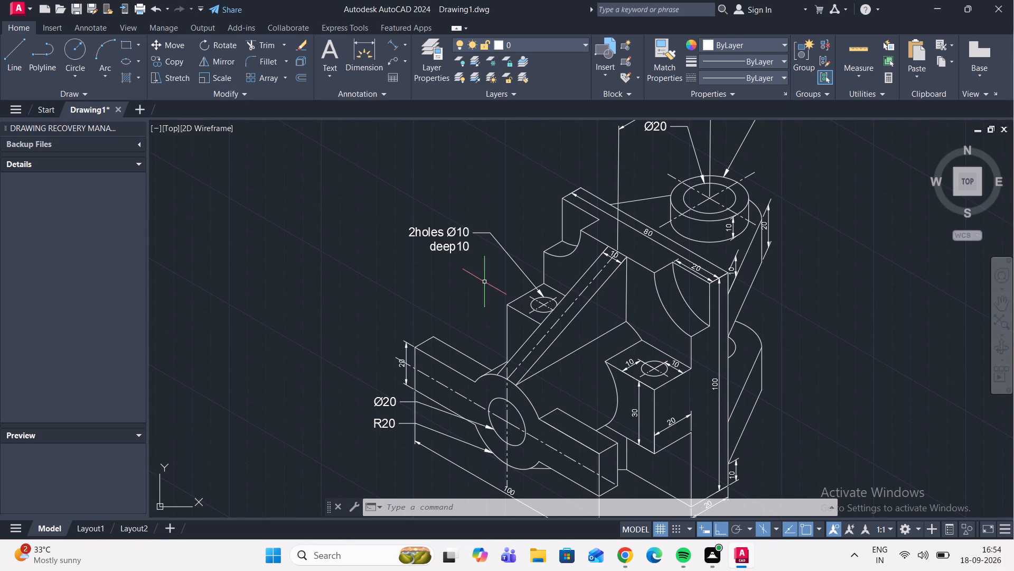
scroll(453, 238, "down", 1)
middle_click_drag(443, 224, 424, 194)
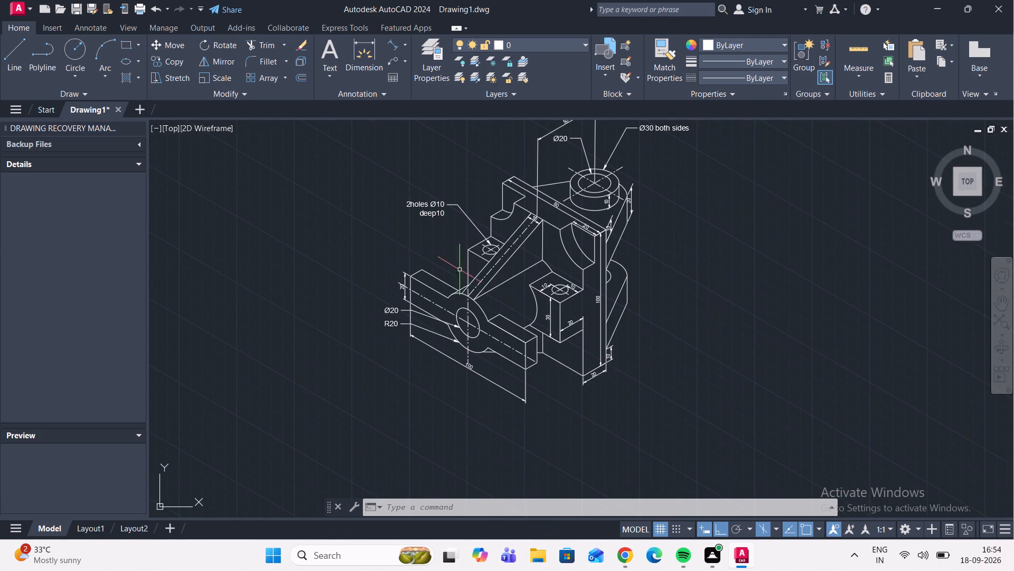
Add an aligned dimension along the long edge from the upright plate's inner corner to the boss's outer arc, offset just below it.
scroll(473, 280, "up", 1)
left_click(393, 44)
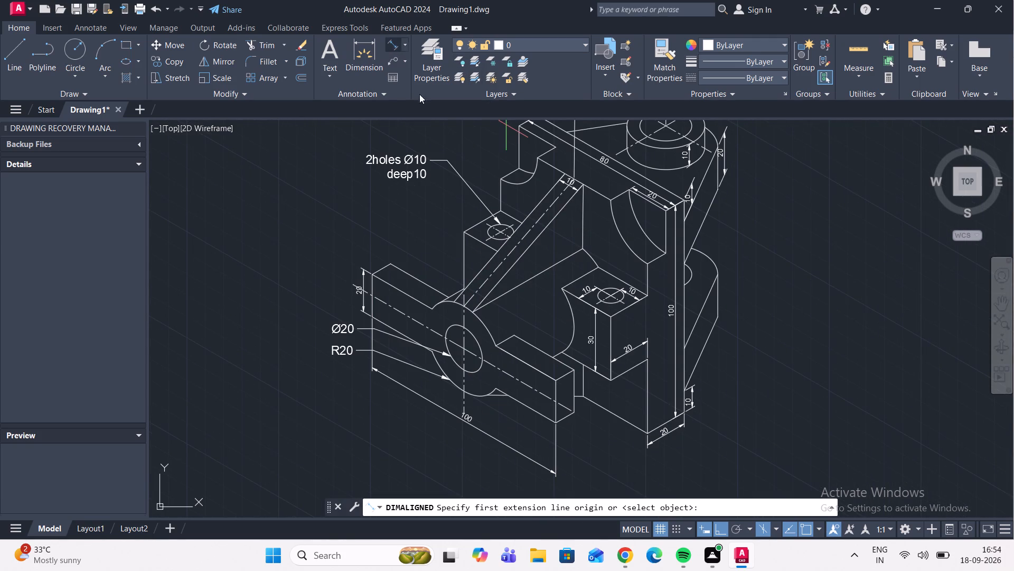
scroll(586, 250, "up", 3)
left_click(568, 248)
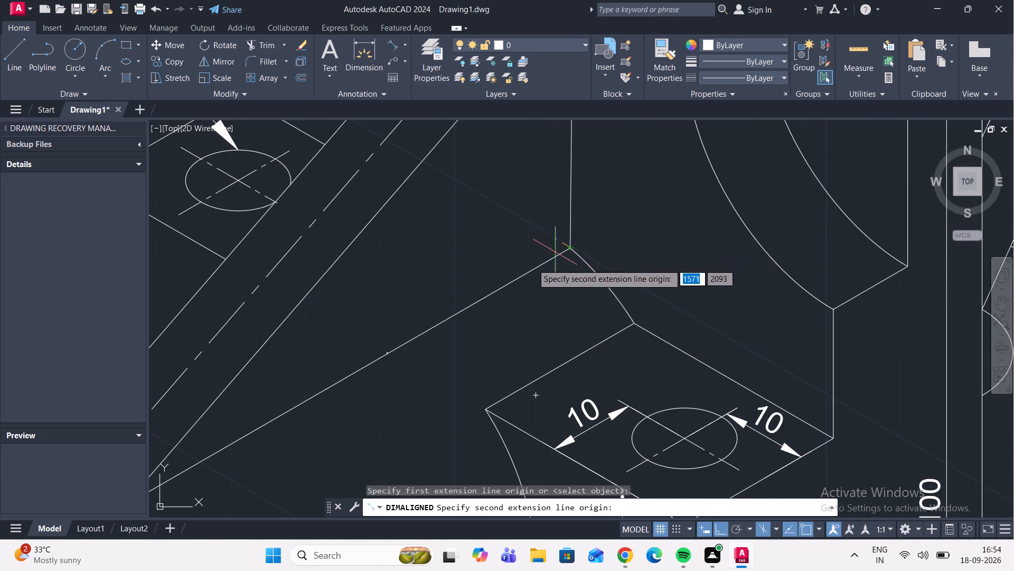
scroll(474, 289, "down", 6)
scroll(429, 314, "up", 3)
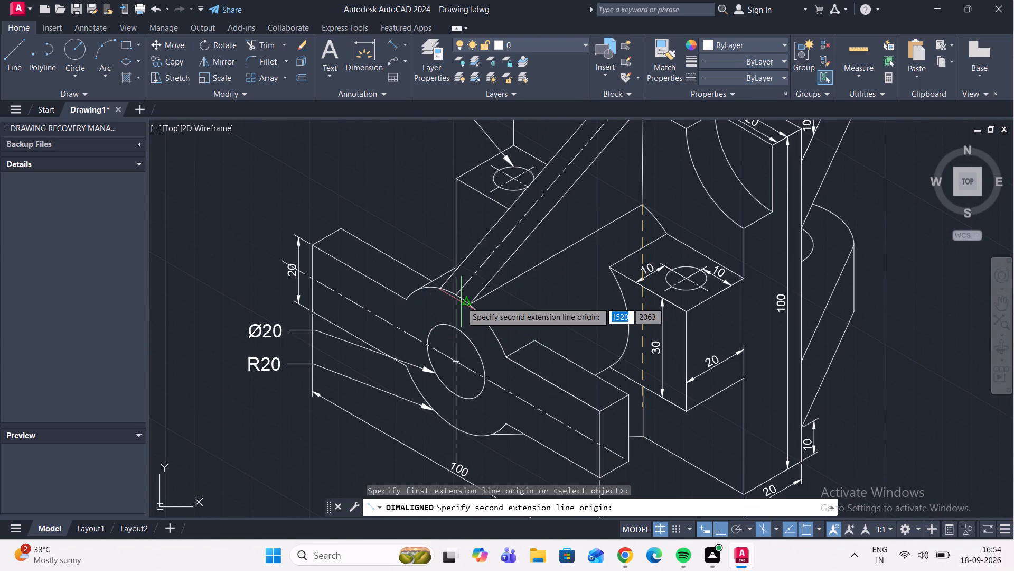
scroll(472, 307, "up", 4)
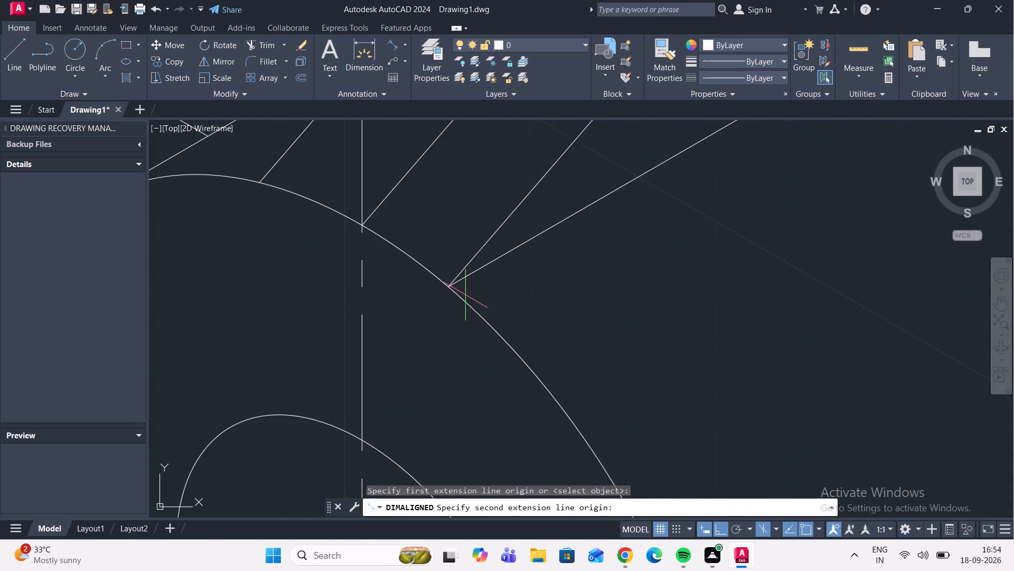
left_click(450, 287)
scroll(516, 265, "down", 3)
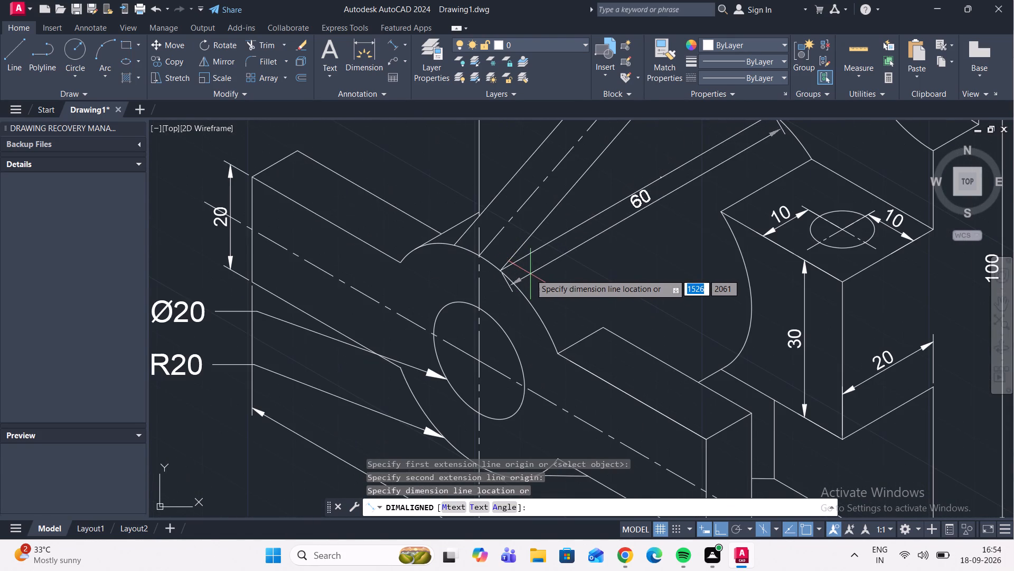
left_click(569, 264)
scroll(572, 271, "down", 1)
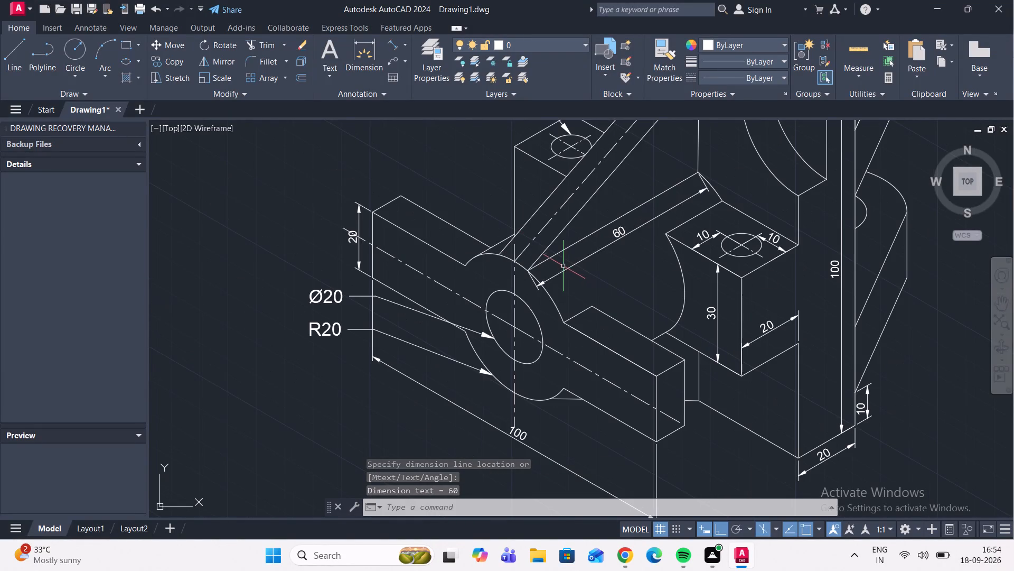
Oblique the long-edge dimension with DIMEDIT, taking the angle from two points on the boss's outer arc with Ortho off.
scroll(552, 274, "up", 1)
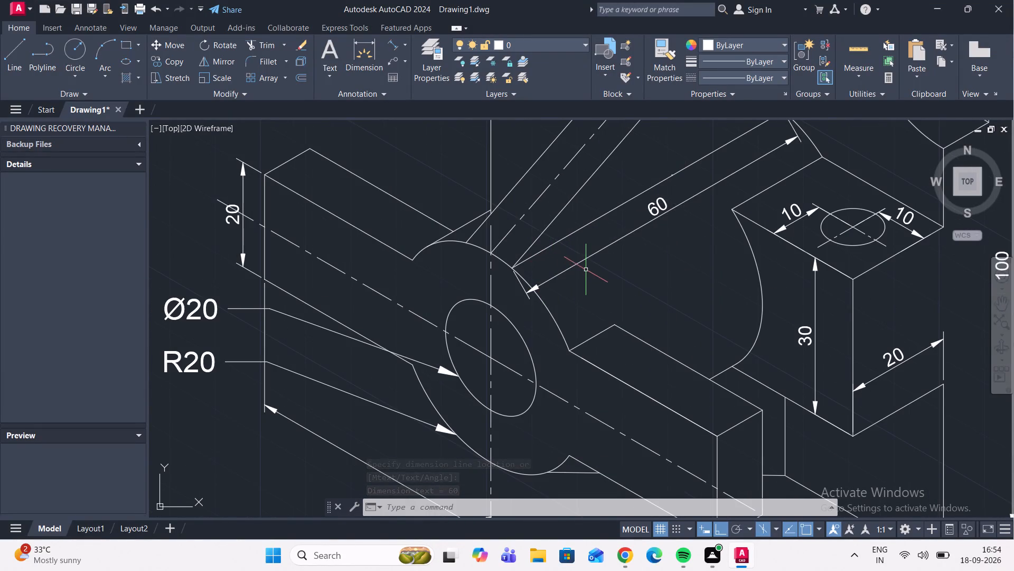
left_click(586, 268)
left_click(579, 259)
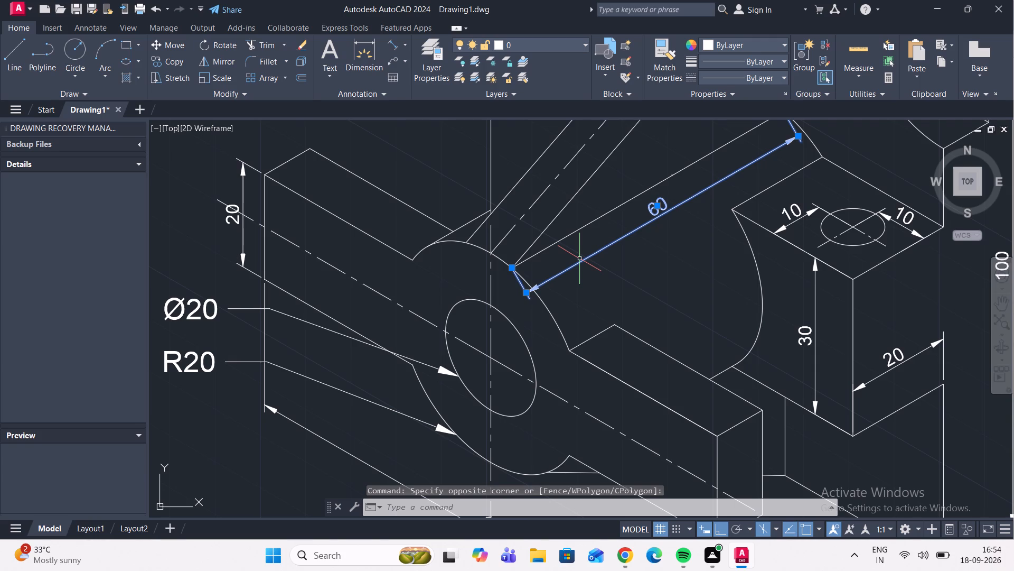
type("DI")
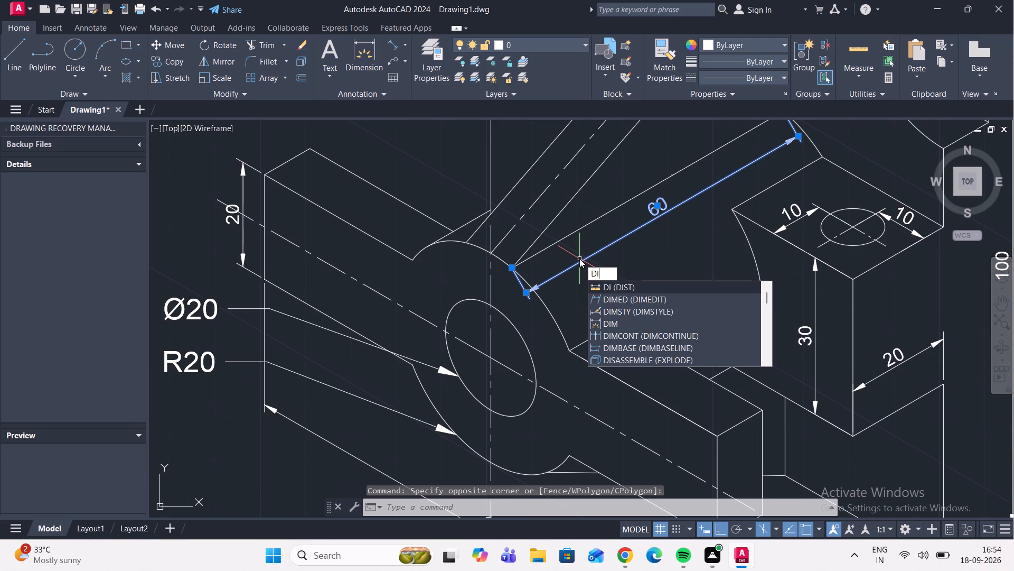
key("m")
type("ED")
key("Return")
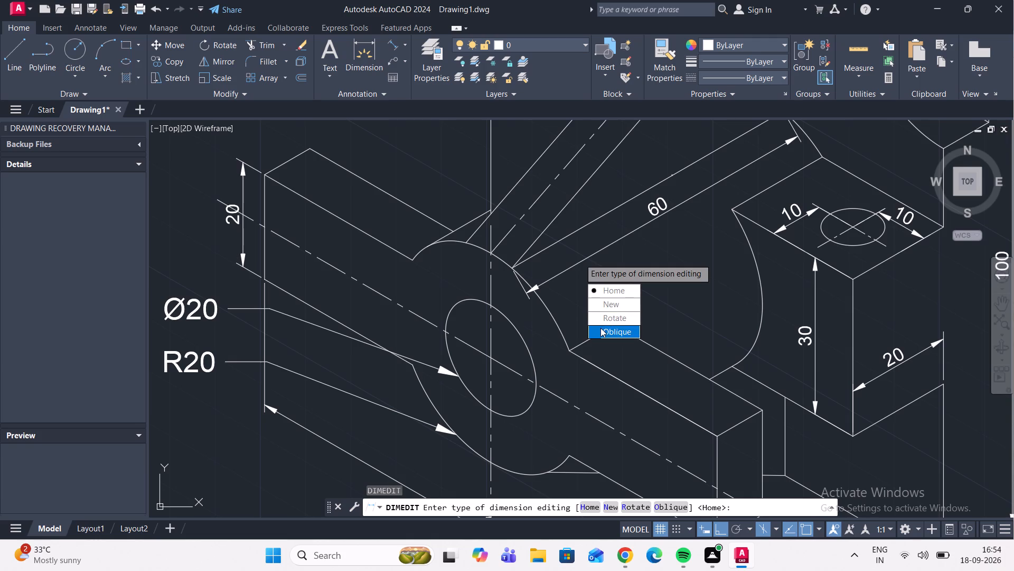
left_click_drag(602, 328, 579, 259)
scroll(522, 281, "up", 4)
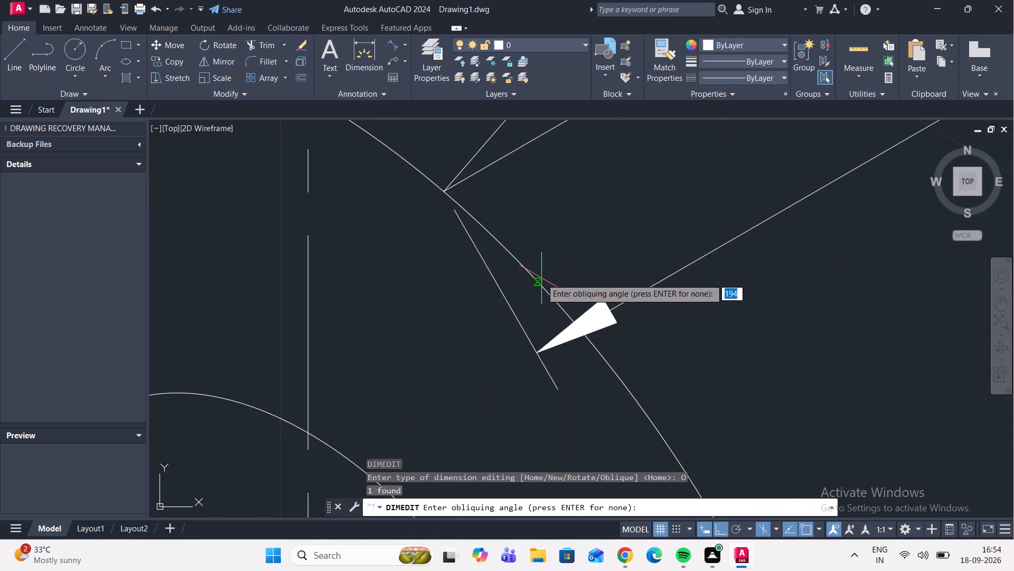
left_click(540, 285)
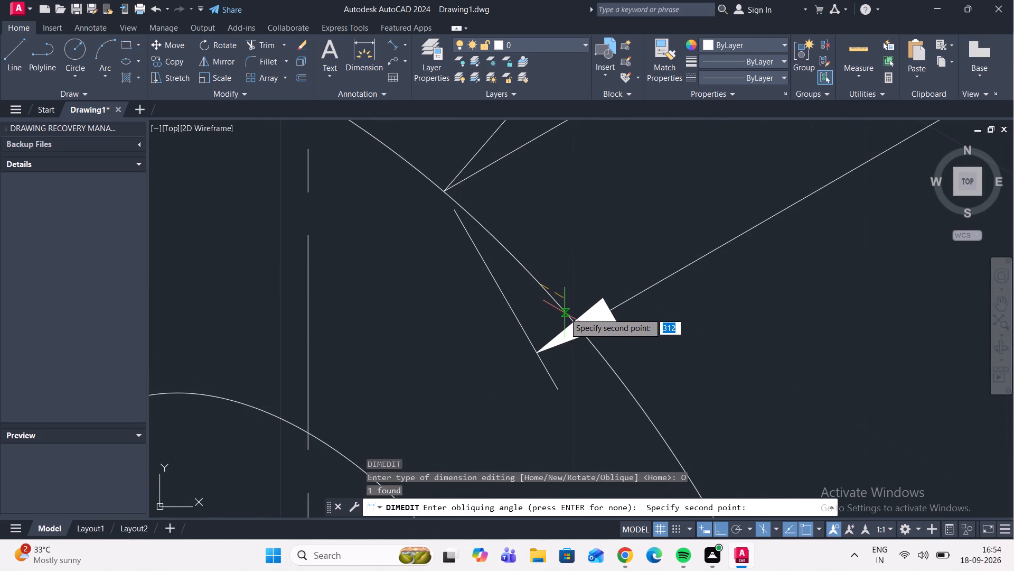
key("F8")
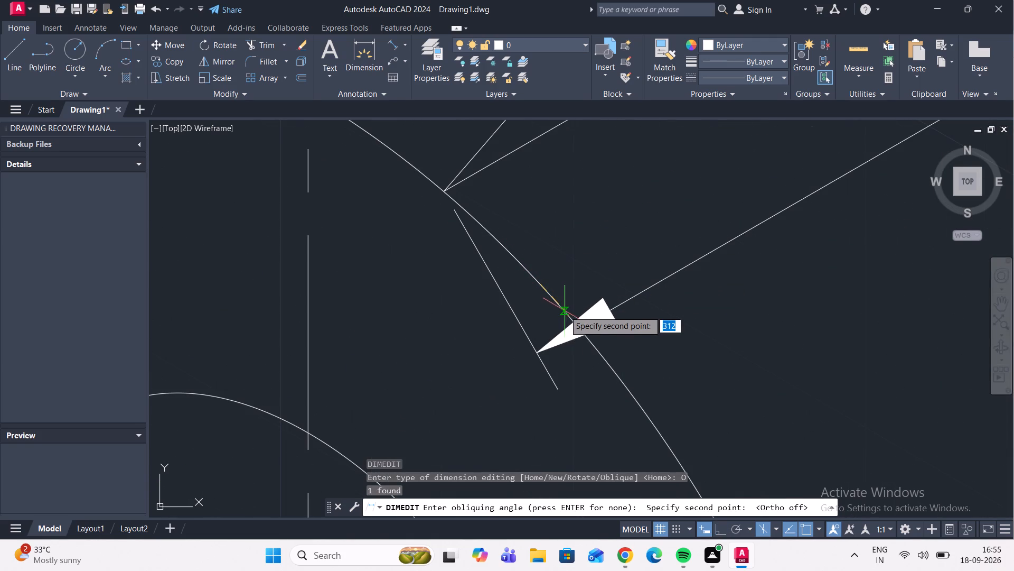
left_click(565, 310)
scroll(604, 294, "down", 2)
scroll(664, 257, "down", 2)
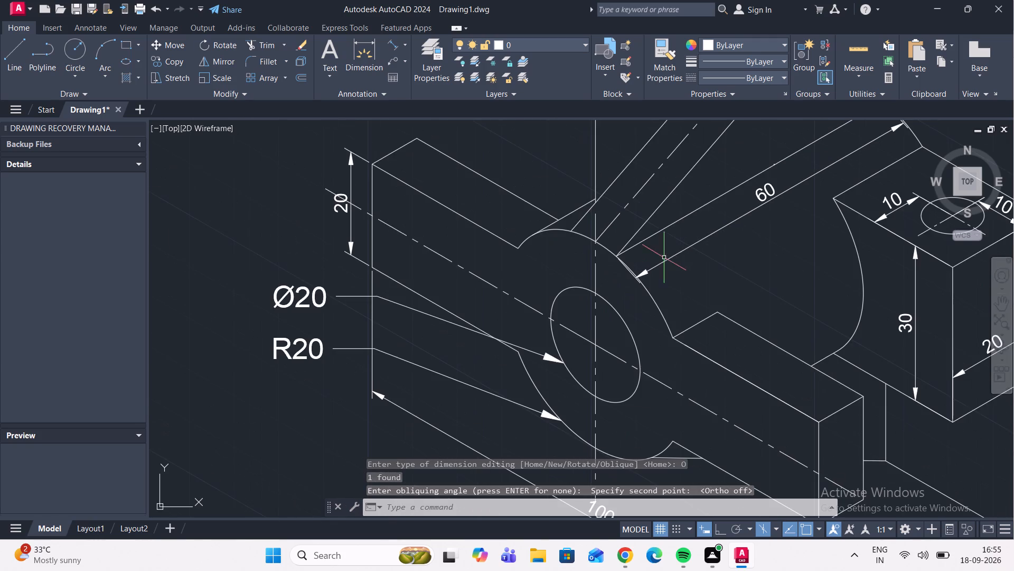
middle_click_drag(767, 206, 699, 258)
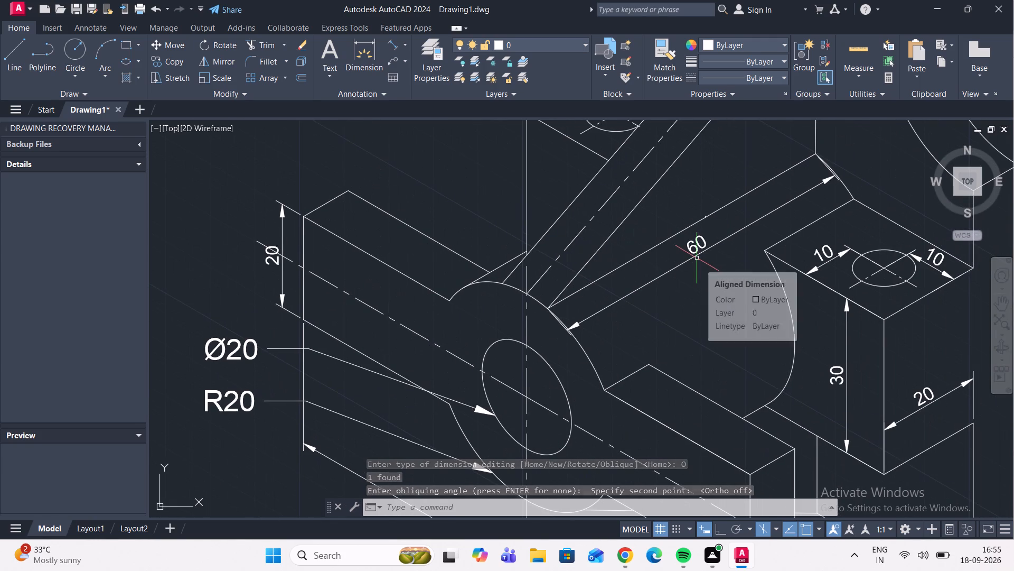
key("Escape")
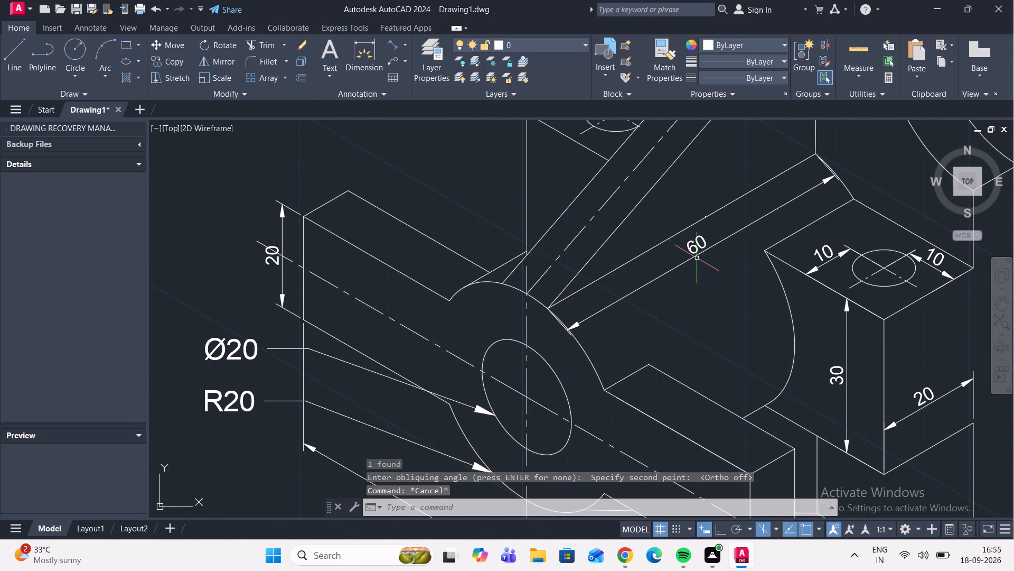
middle_click_drag(697, 258, 510, 329)
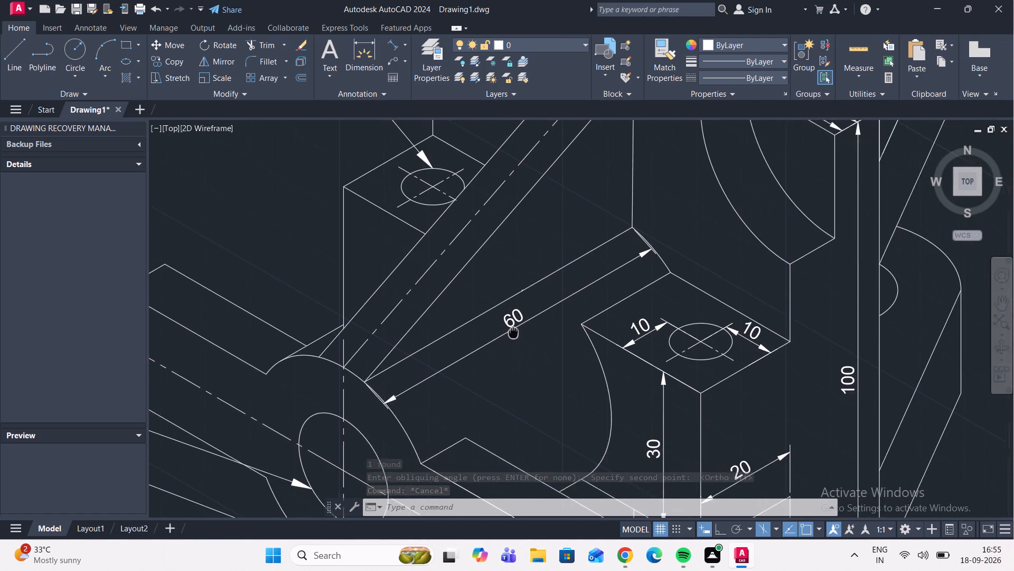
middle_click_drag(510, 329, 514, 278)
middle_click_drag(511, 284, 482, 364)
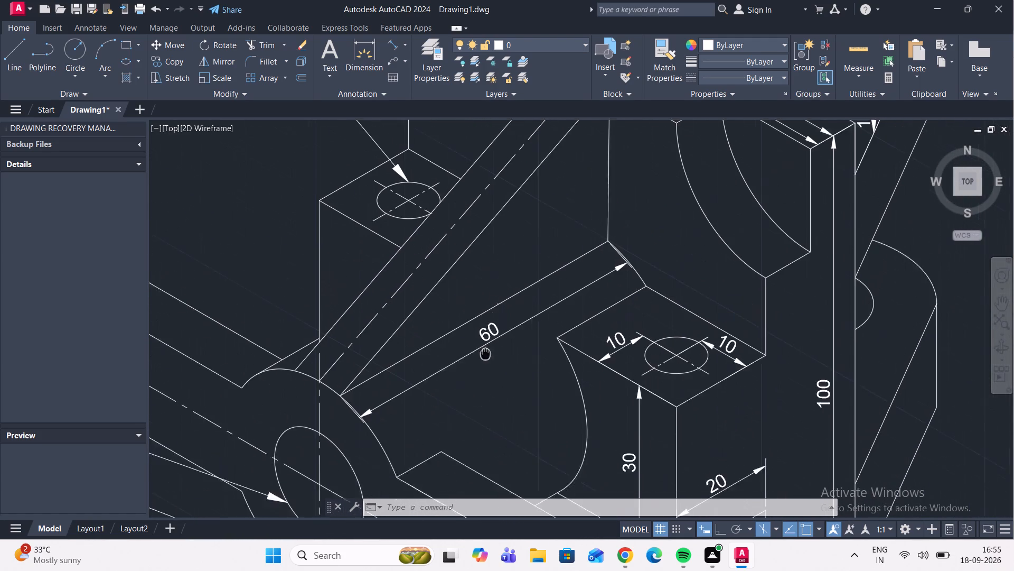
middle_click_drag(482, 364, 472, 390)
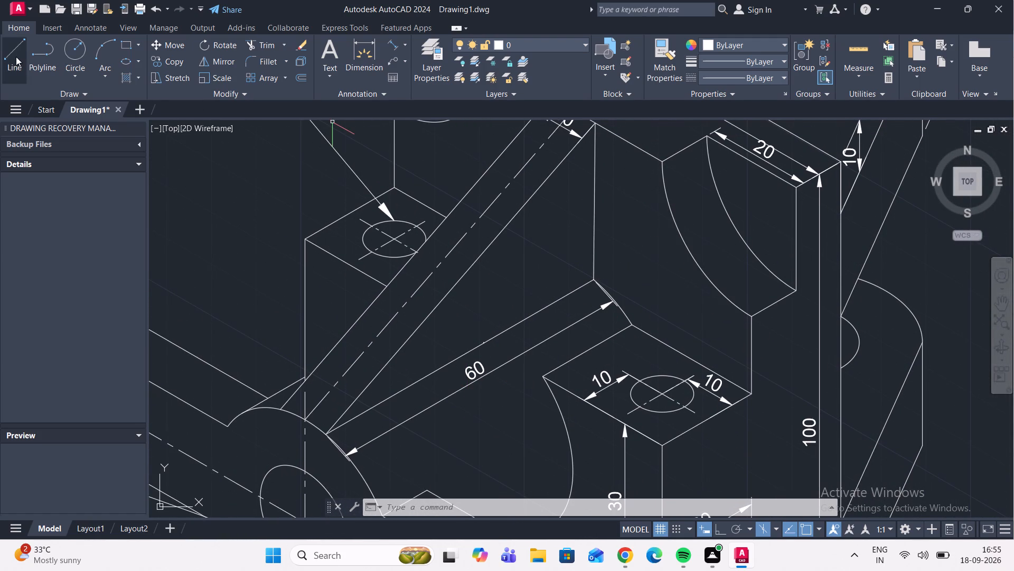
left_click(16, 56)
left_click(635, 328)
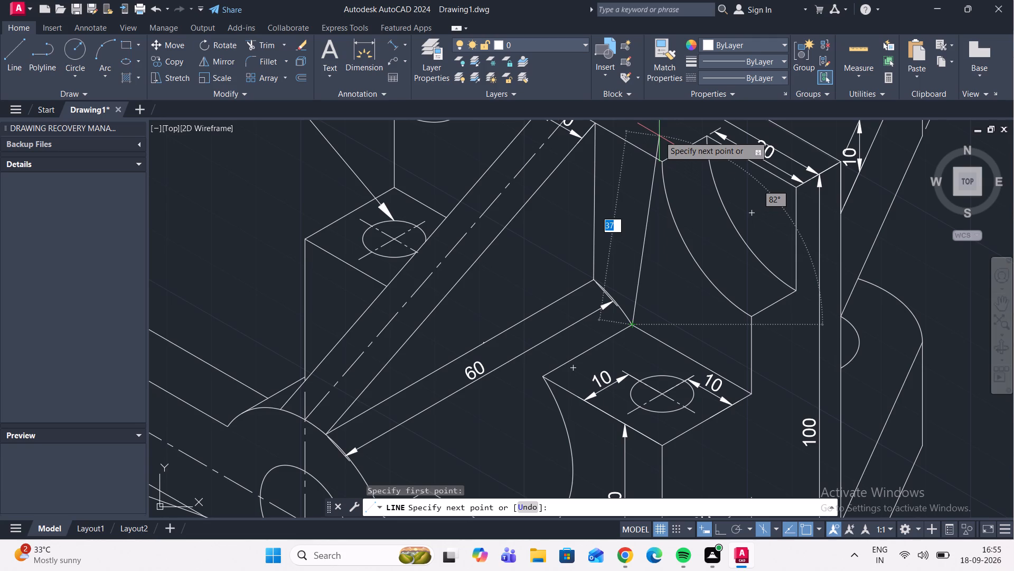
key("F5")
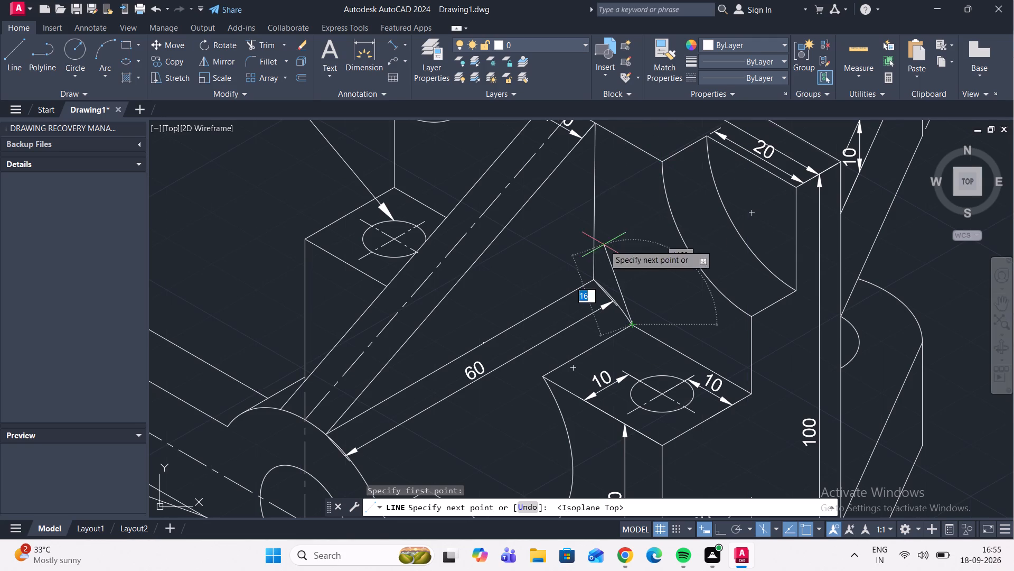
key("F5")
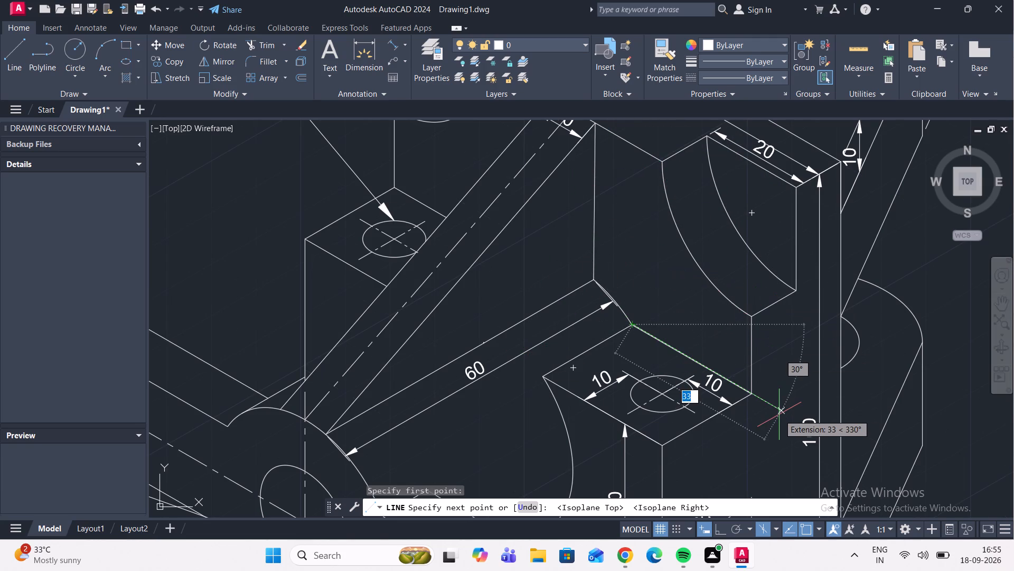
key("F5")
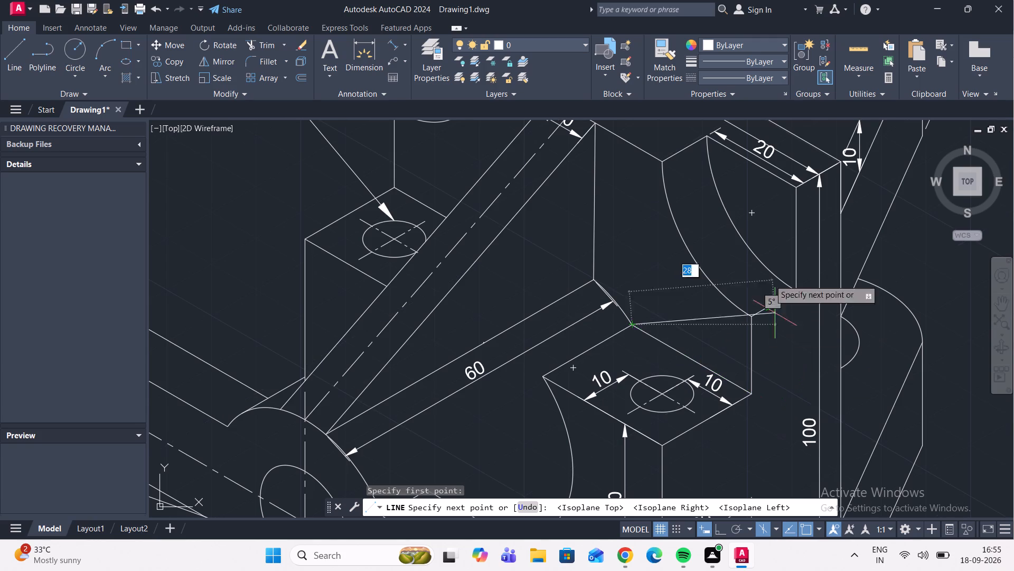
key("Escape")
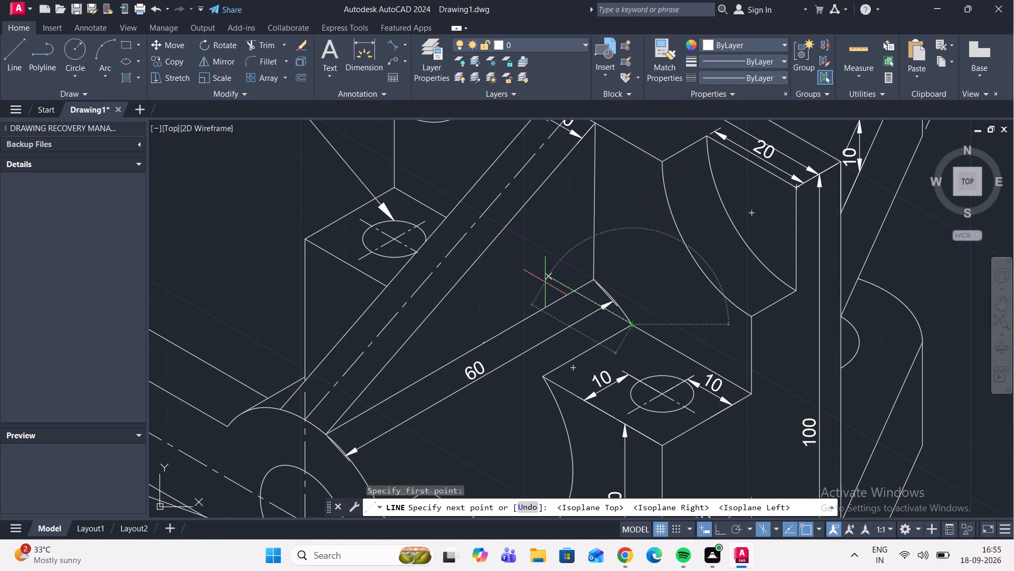
With Ortho on and Isoplane Right, draw a vertical construction line about 37 long from the drilled block's rear top corner past the upright plate's top edge.
key("F5")
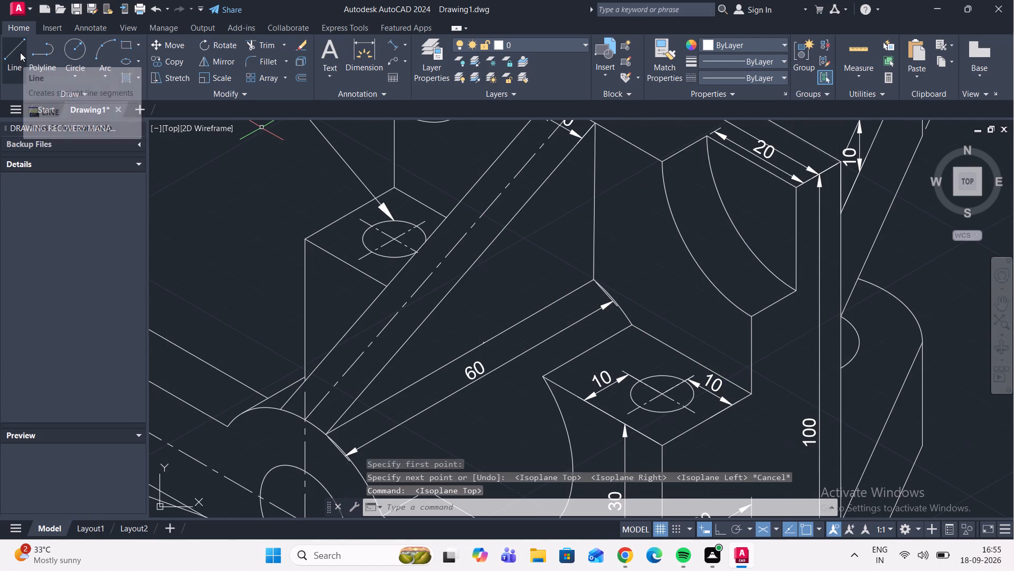
key("F8")
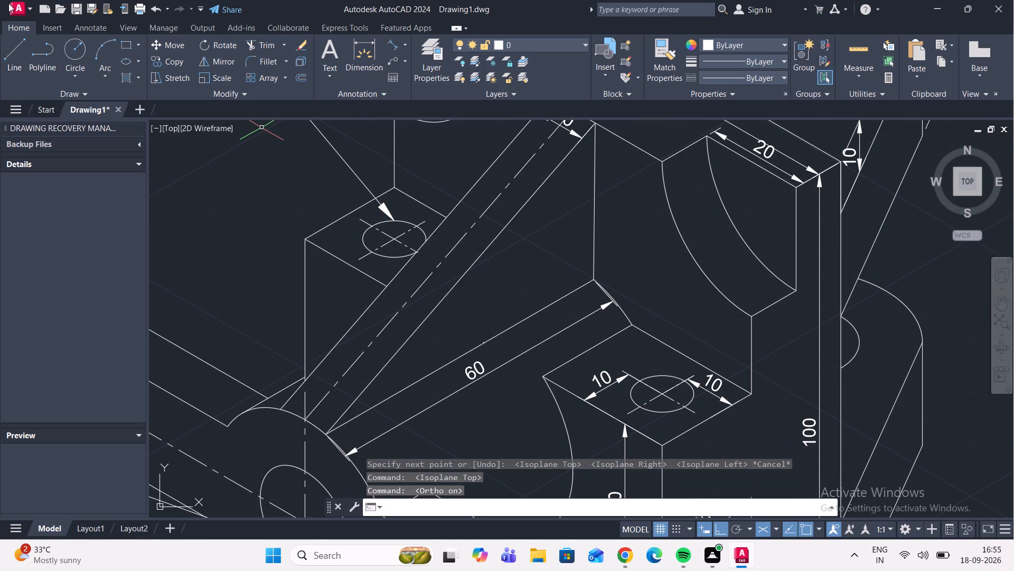
left_click(18, 40)
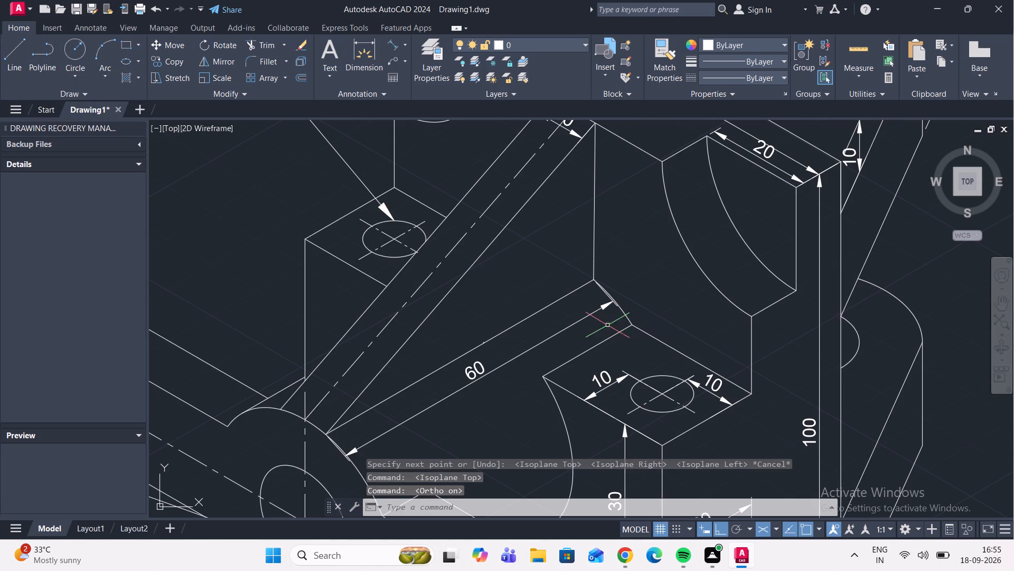
left_click(22, 47)
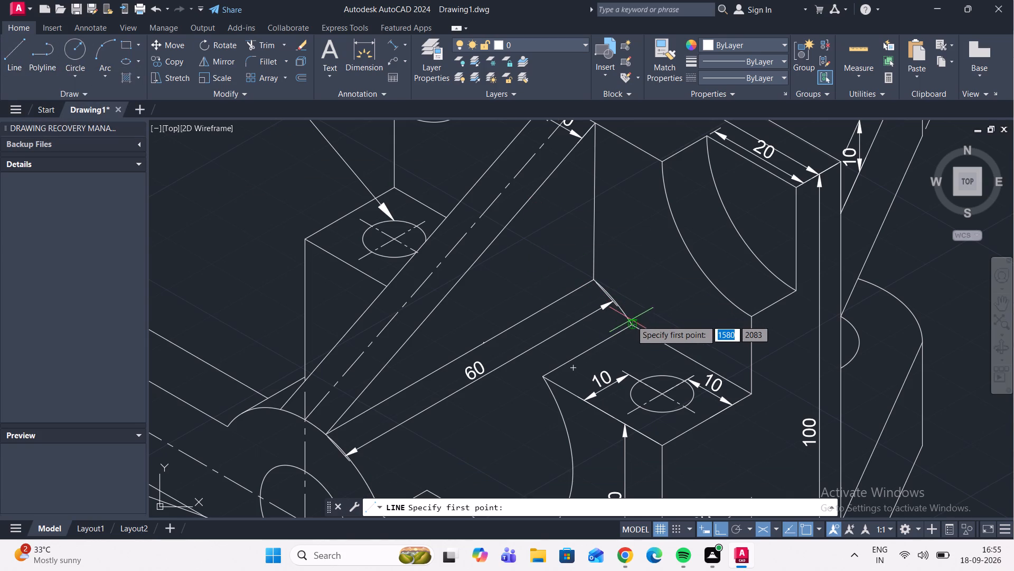
left_click(632, 325)
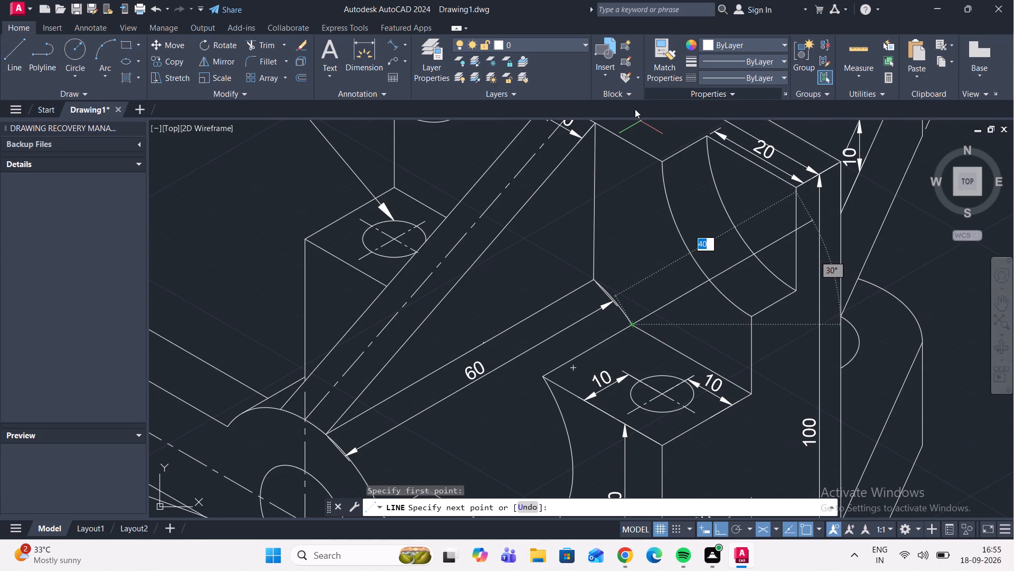
key("F5")
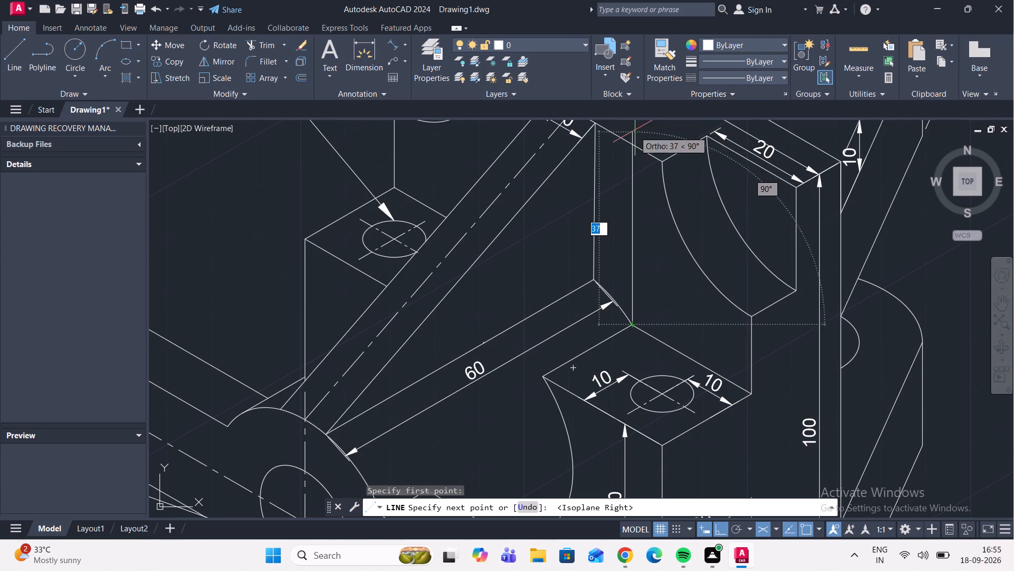
left_click(631, 120)
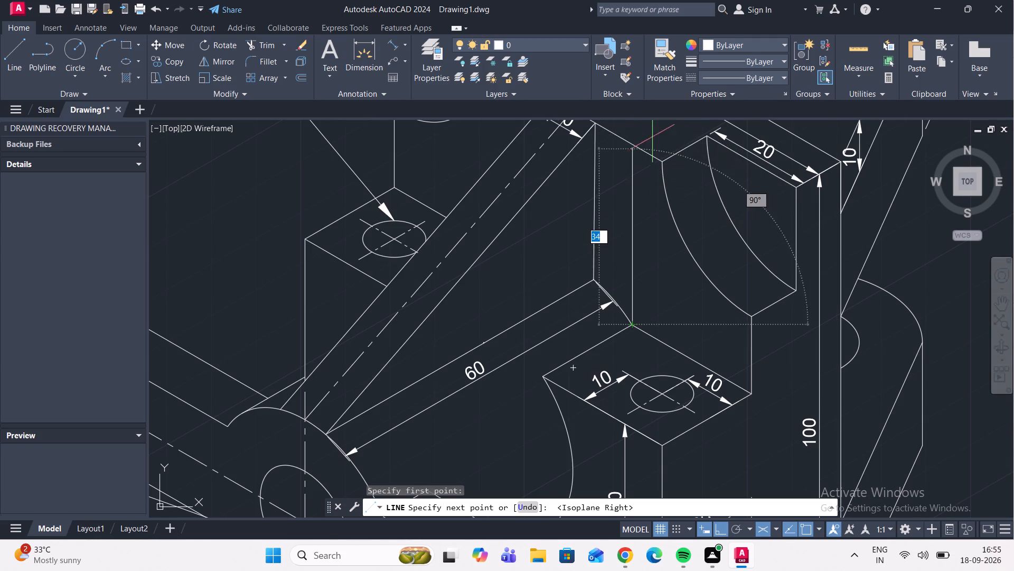
left_click(649, 125)
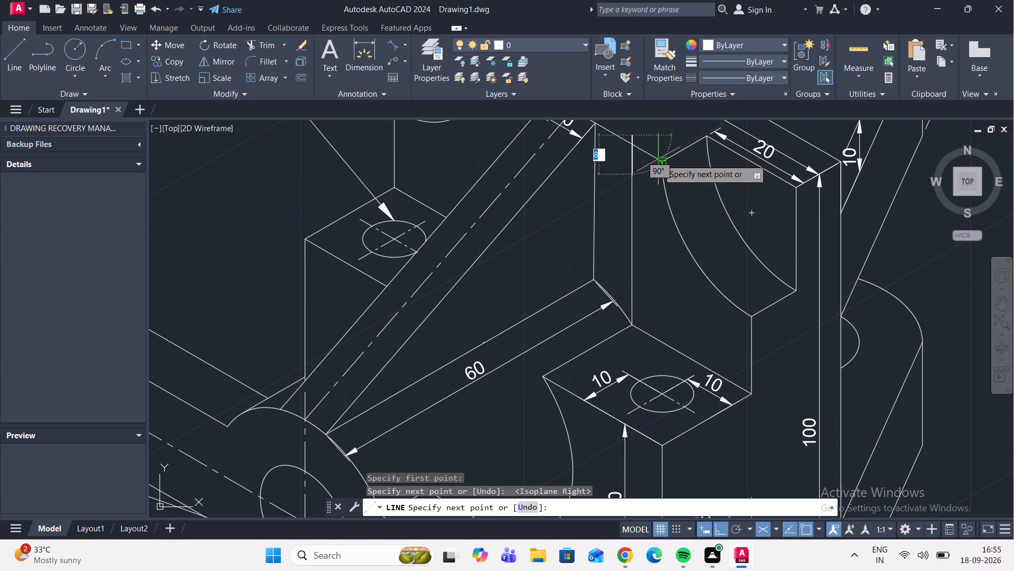
key("Escape")
Add an aligned dimension along the construction line from the upright plate's top edge to the drilled block's rear corner, offset slightly toward the cutout.
left_click(389, 45)
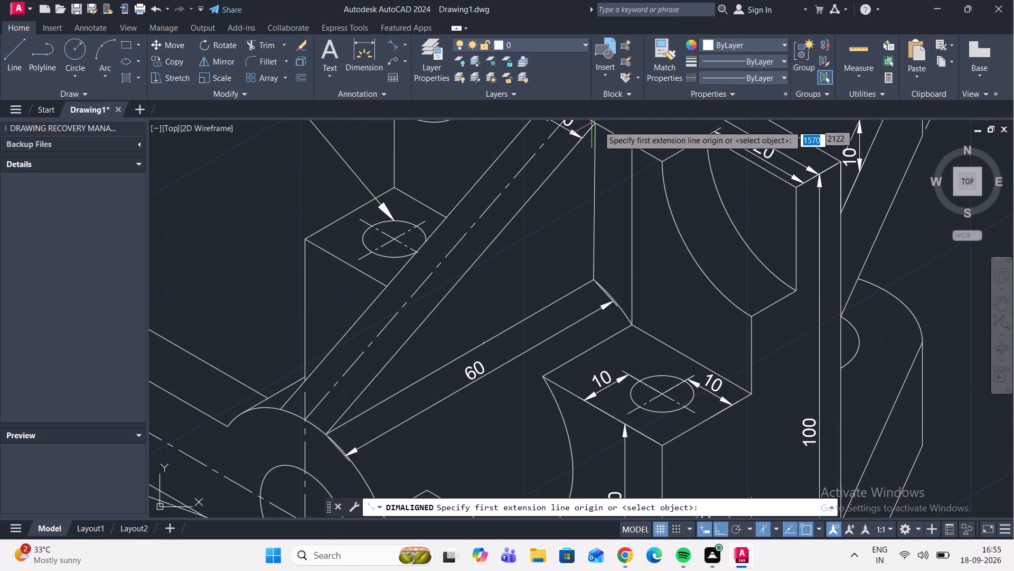
left_click(633, 142)
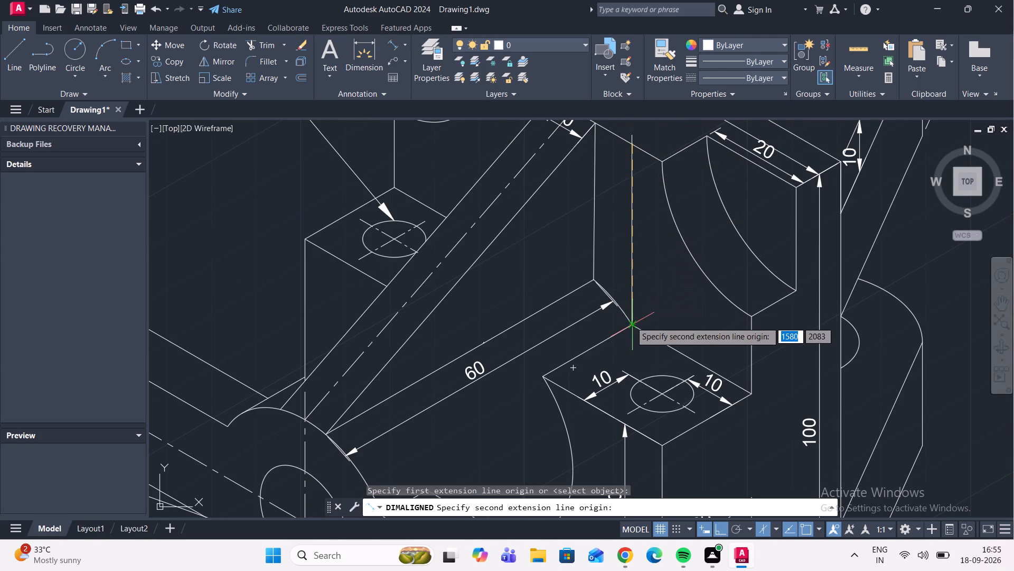
left_click(631, 321)
left_click(648, 312)
Erase the vertical construction line beside the new height dimension.
left_click(633, 252)
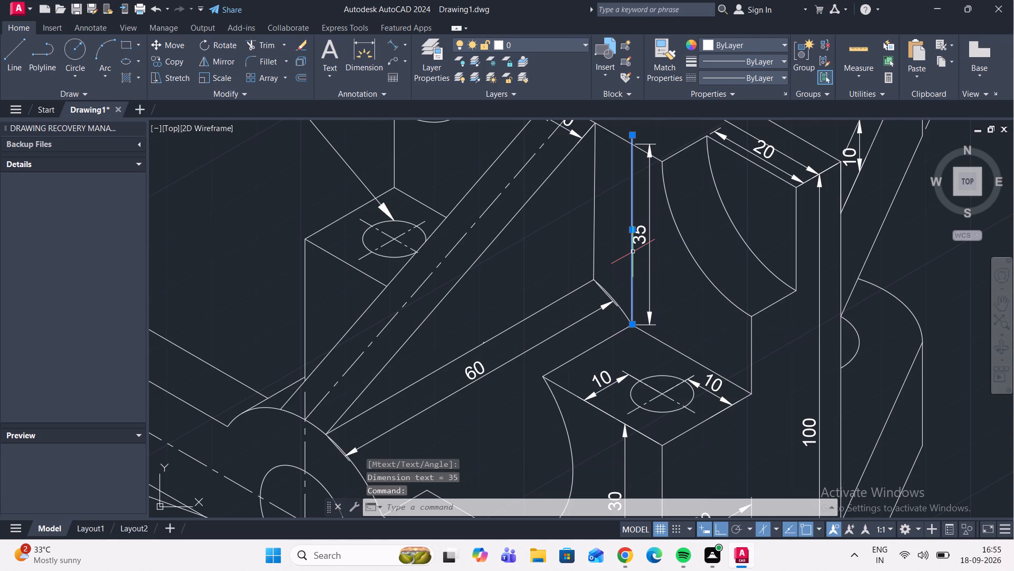
key("Delete")
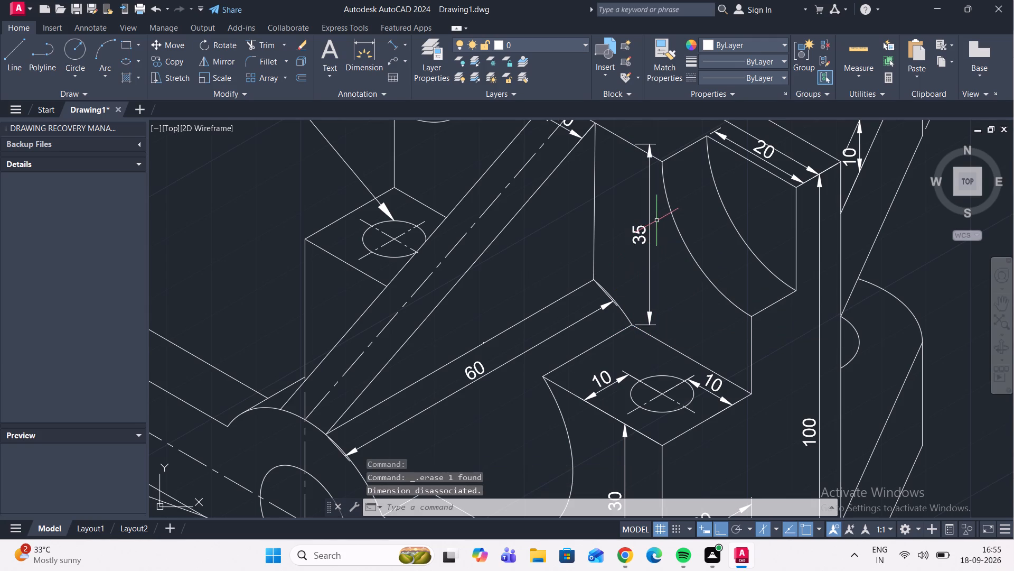
Oblique the new vertical height dimension with DIMEDIT, taking the angle from the drilled block's rear top edge.
left_click(656, 221)
left_click(647, 220)
type("DIM")
type("ED")
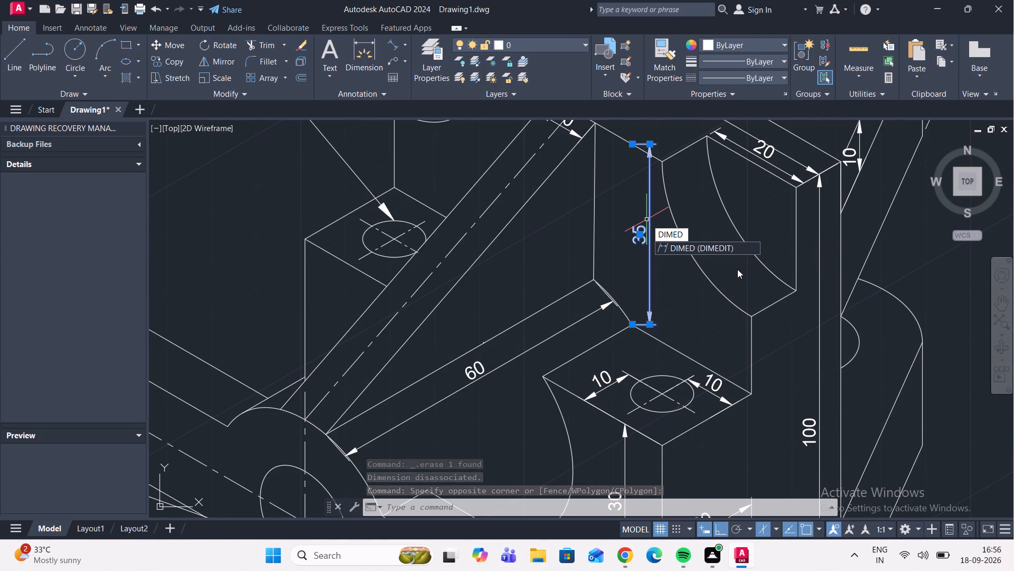
left_click(726, 248)
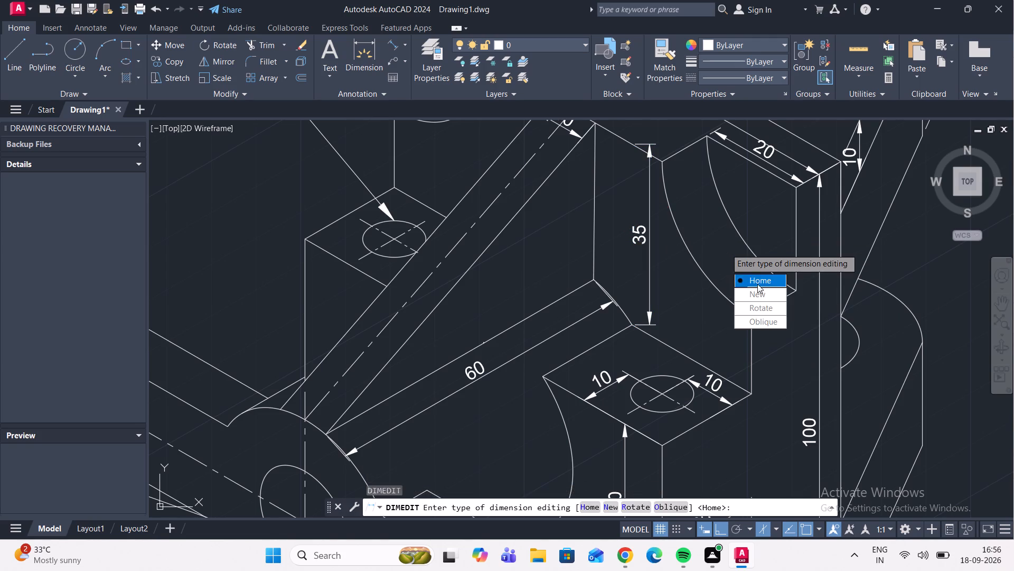
left_click_drag(773, 325, 724, 246)
scroll(647, 305, "down", 1)
scroll(642, 320, "up", 1)
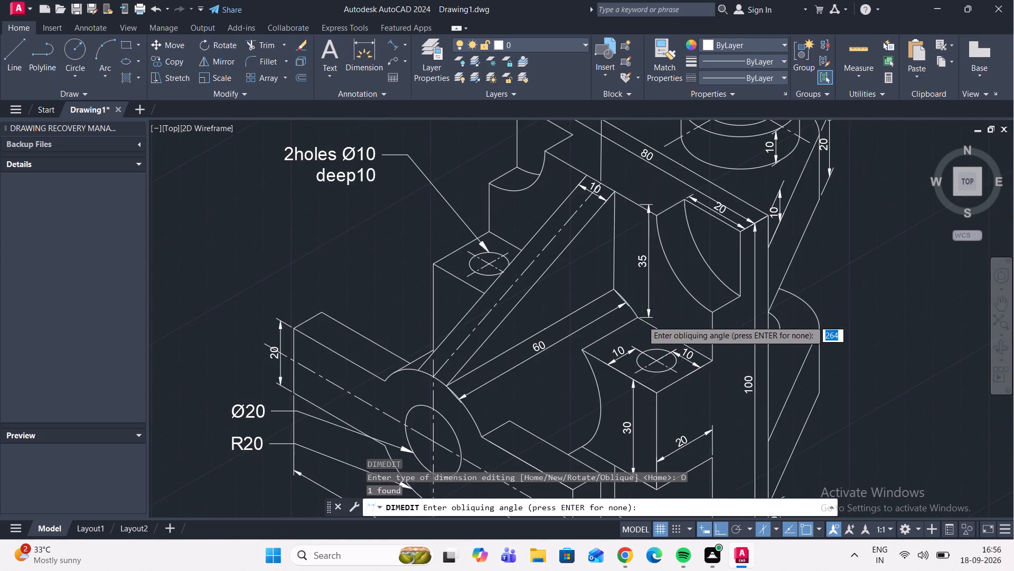
scroll(642, 319, "up", 2)
left_click(626, 314)
left_click(651, 323)
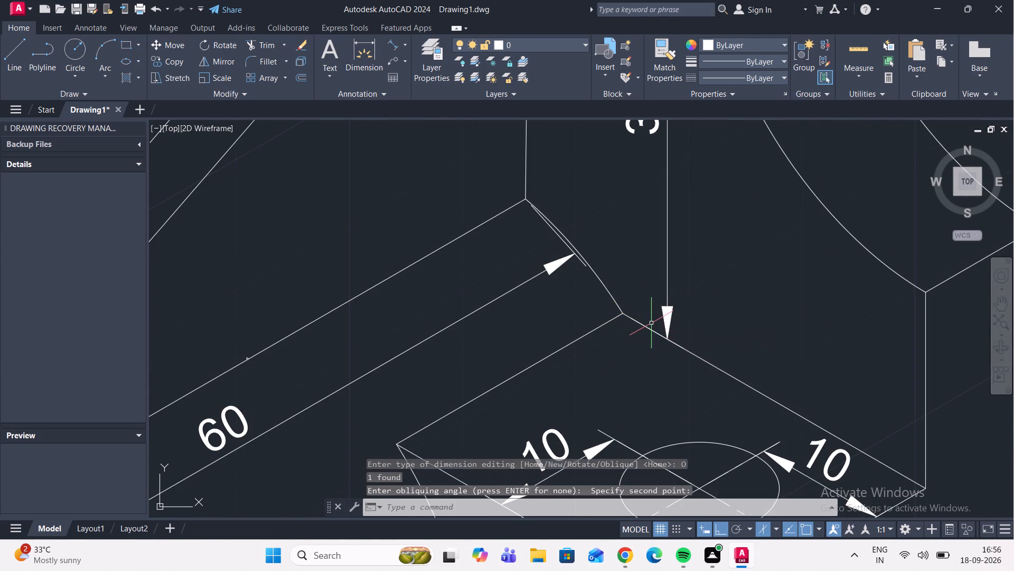
scroll(694, 326, "down", 2)
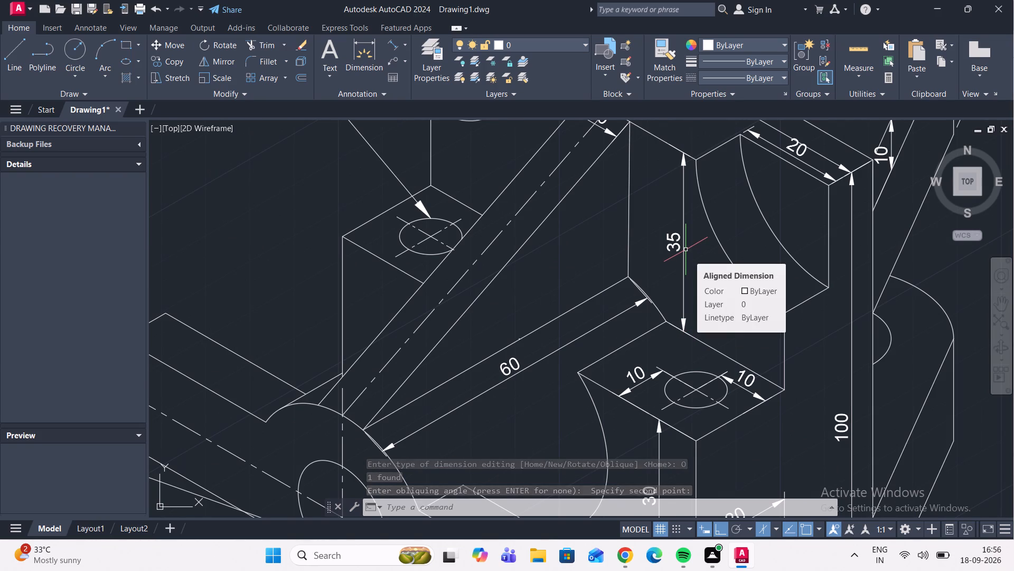
Add an aligned dimension across the short top edge at the free end of the front arm, offset just outside it.
middle_click_drag(655, 236, 684, 302)
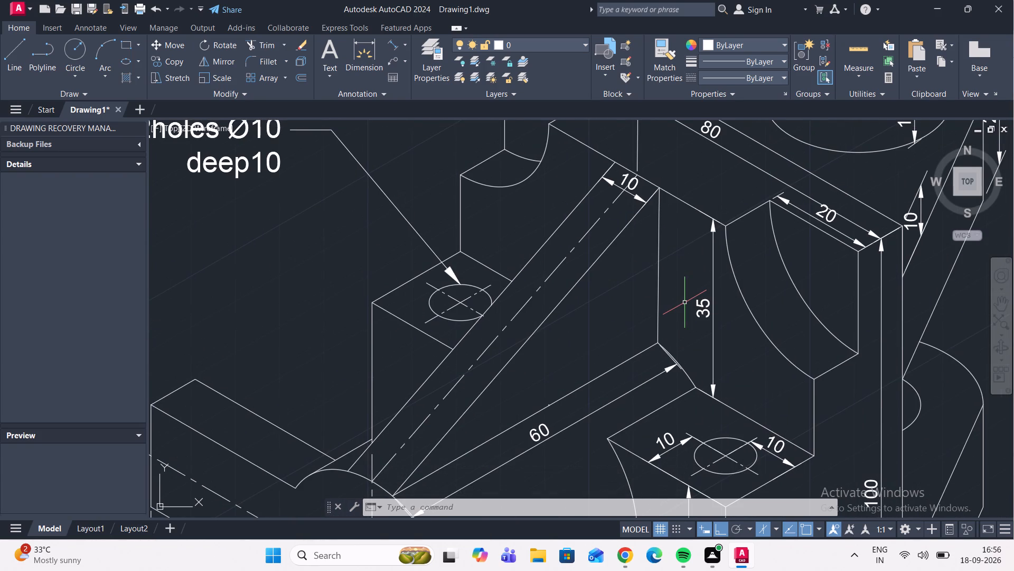
middle_click_drag(641, 306, 677, 253)
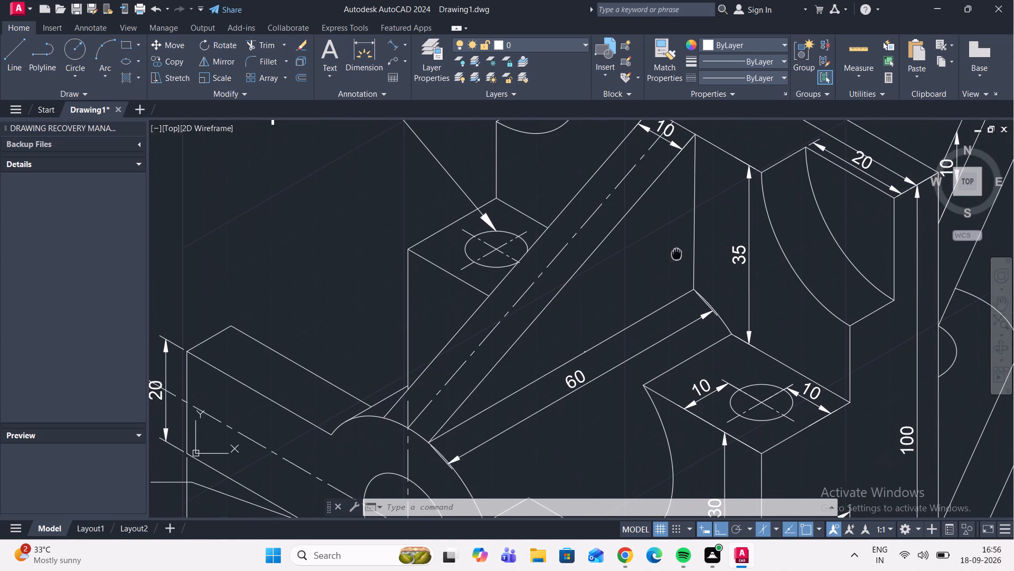
middle_click_drag(677, 253, 677, 252)
scroll(675, 284, "down", 1)
middle_click_drag(675, 285, 675, 224)
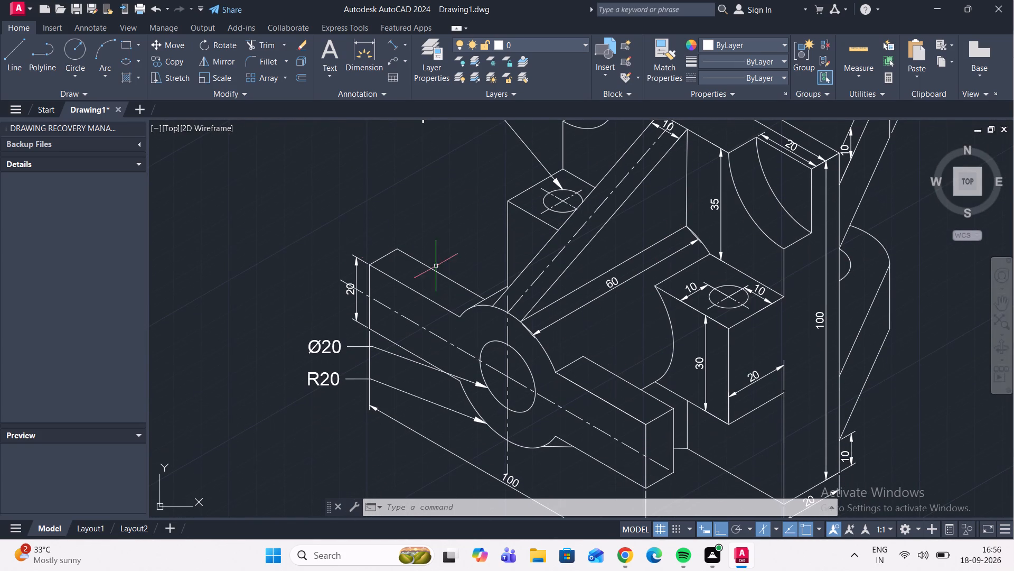
left_click(390, 42)
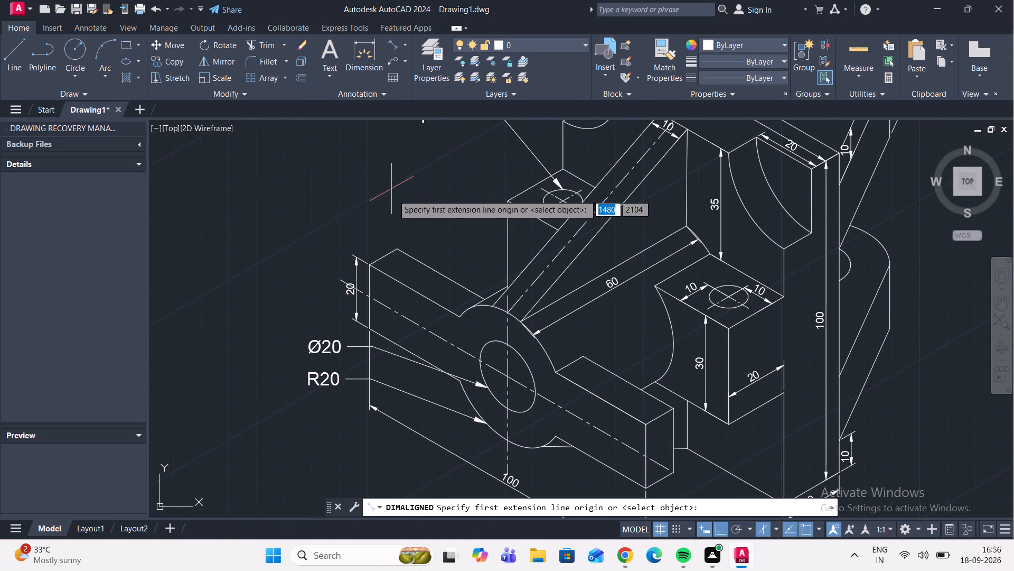
scroll(399, 244, "up", 2)
left_click(393, 259)
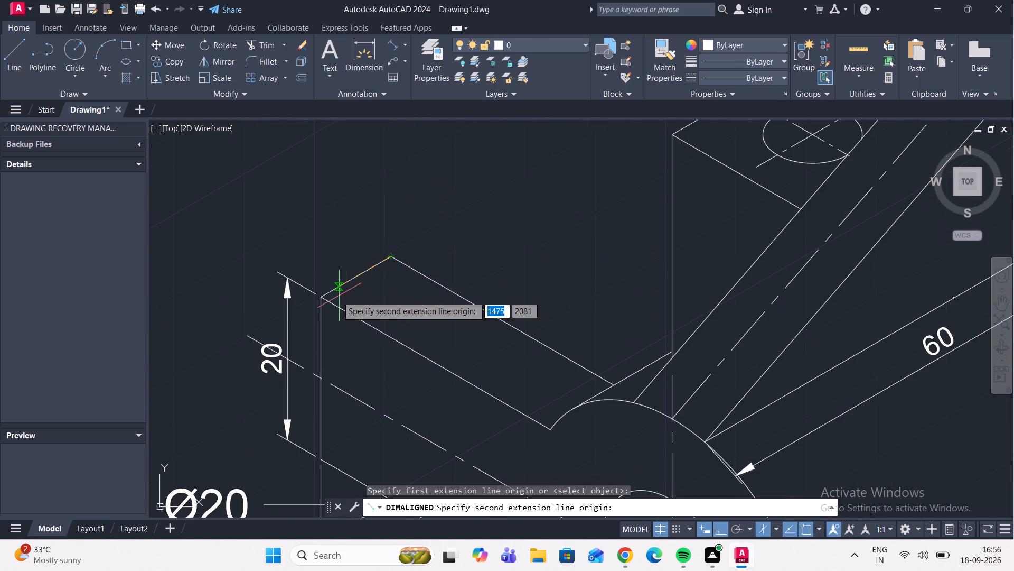
left_click(323, 300)
left_click(294, 269)
Oblique the arm-end thickness dimension with DIMEDIT, taking the angle from the arm's long top front edge.
left_click(344, 259)
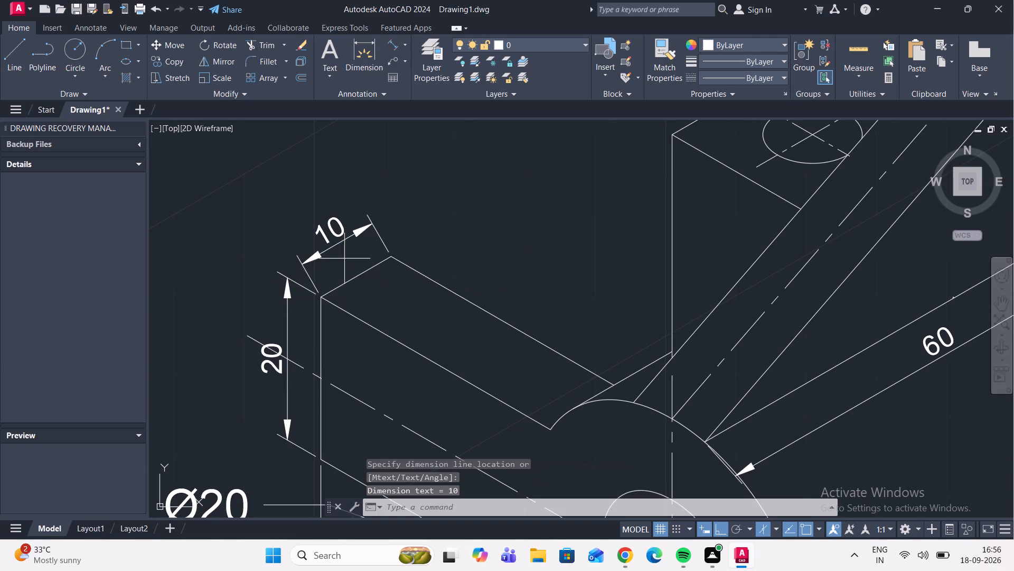
left_click(338, 247)
left_click(354, 259)
left_click(305, 197)
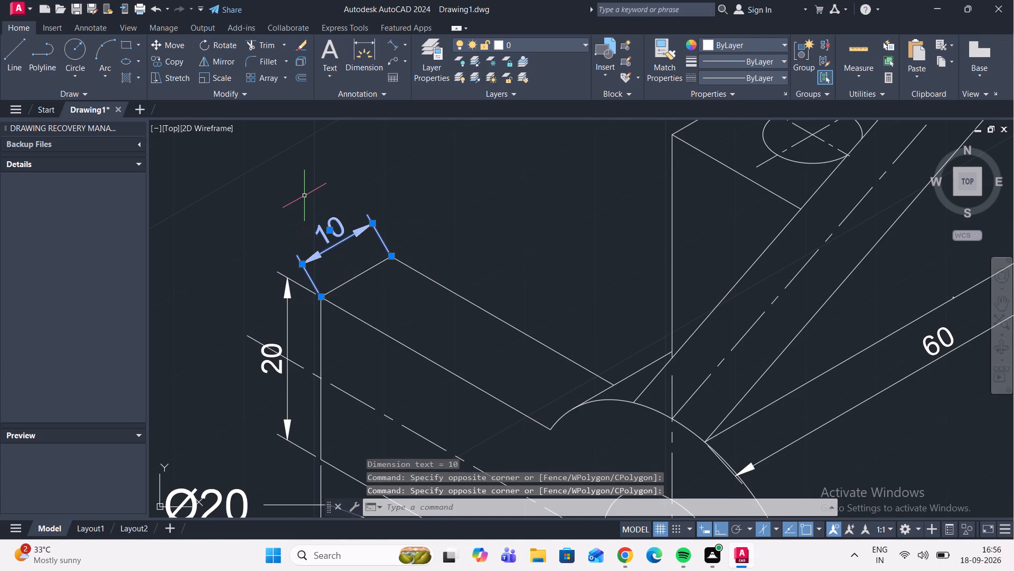
type("DIMED")
key("Return")
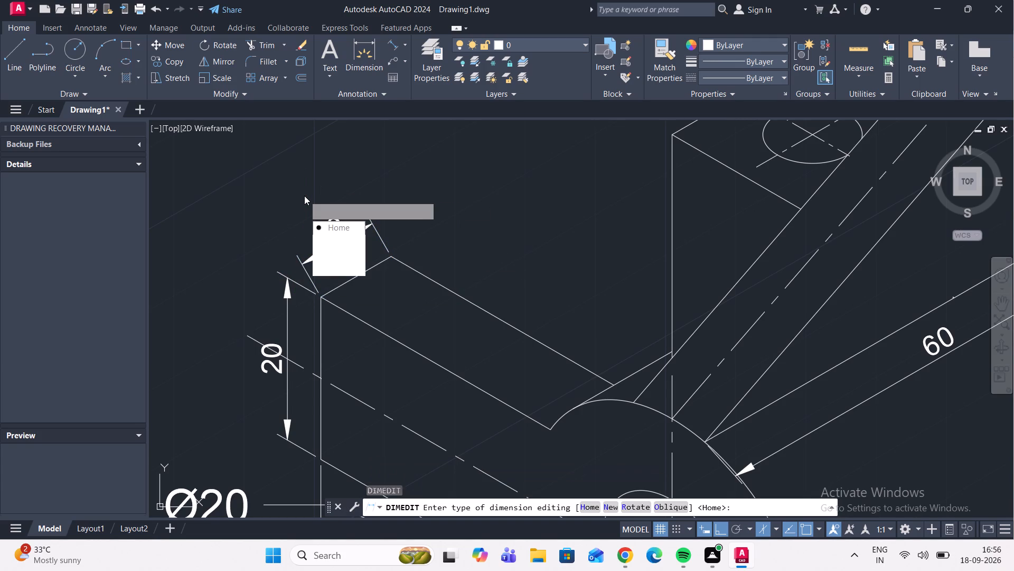
left_click(323, 276)
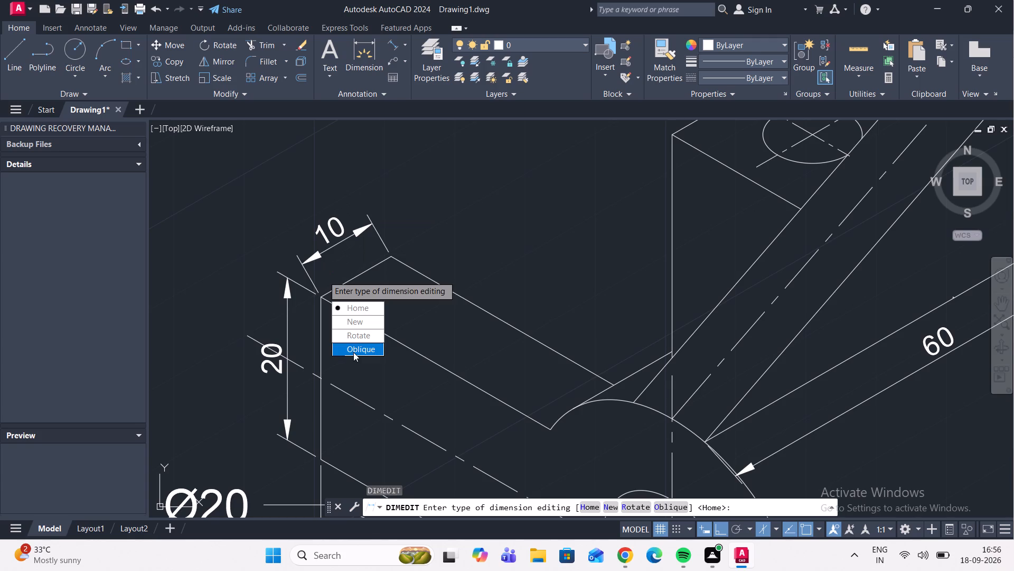
left_click_drag(354, 352, 323, 276)
left_click(368, 326)
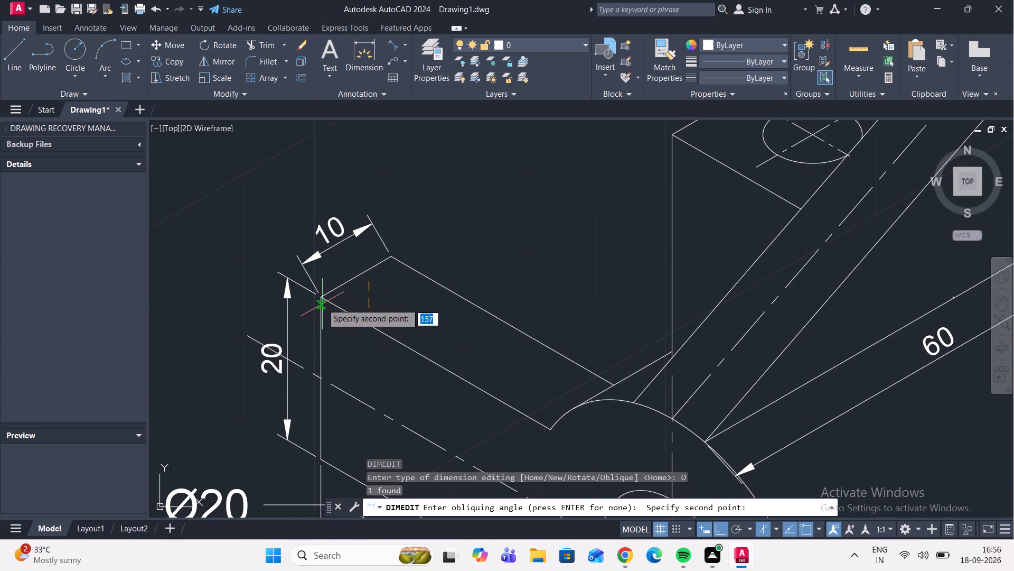
left_click(322, 301)
key("Escape")
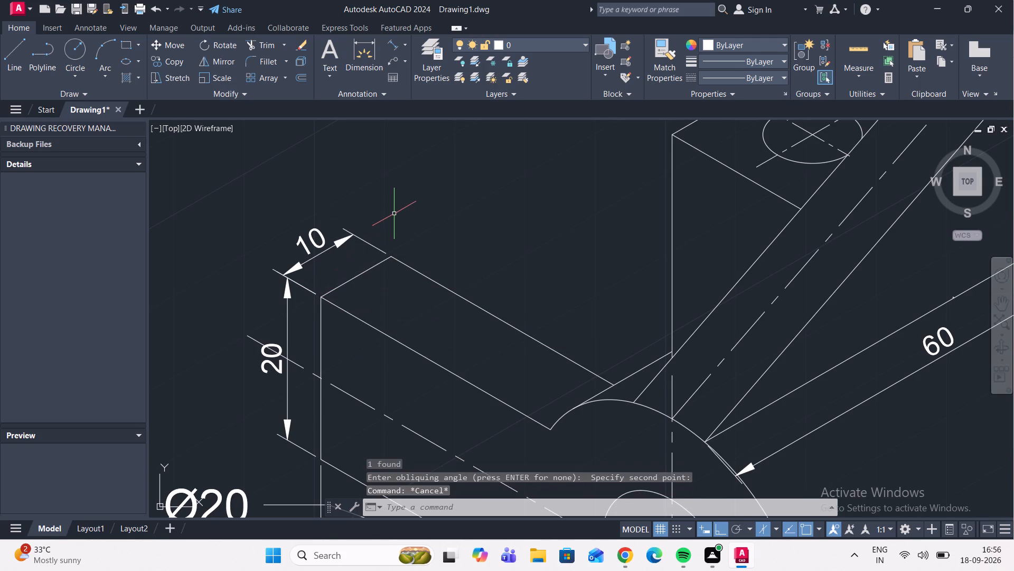
Examine the whole isometric bracket drawing for missing or poorly placed dimensions and notes.
scroll(396, 212, "down", 3)
middle_click_drag(428, 250, 427, 283)
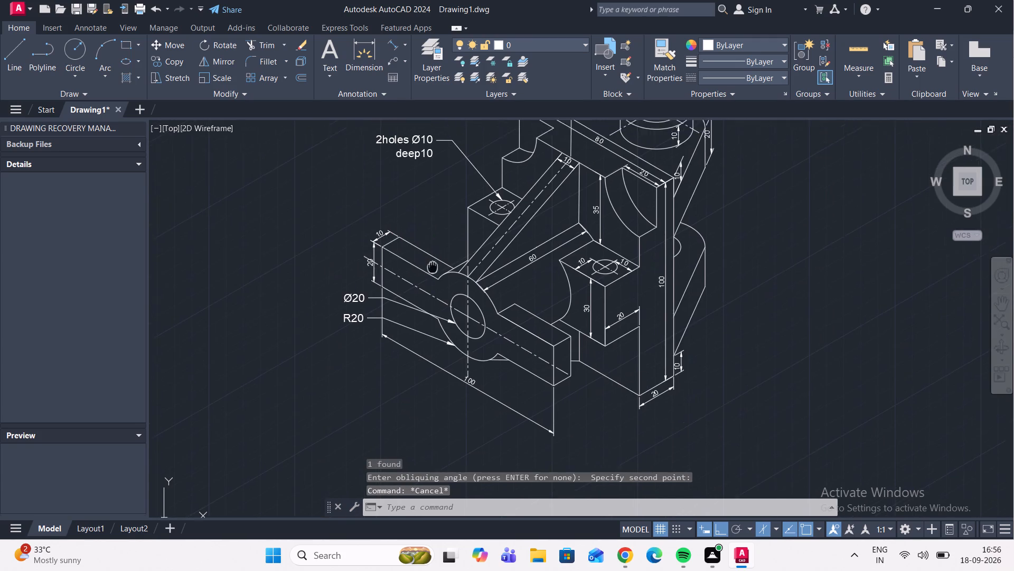
middle_click_drag(427, 283, 380, 329)
middle_click_drag(473, 319, 458, 417)
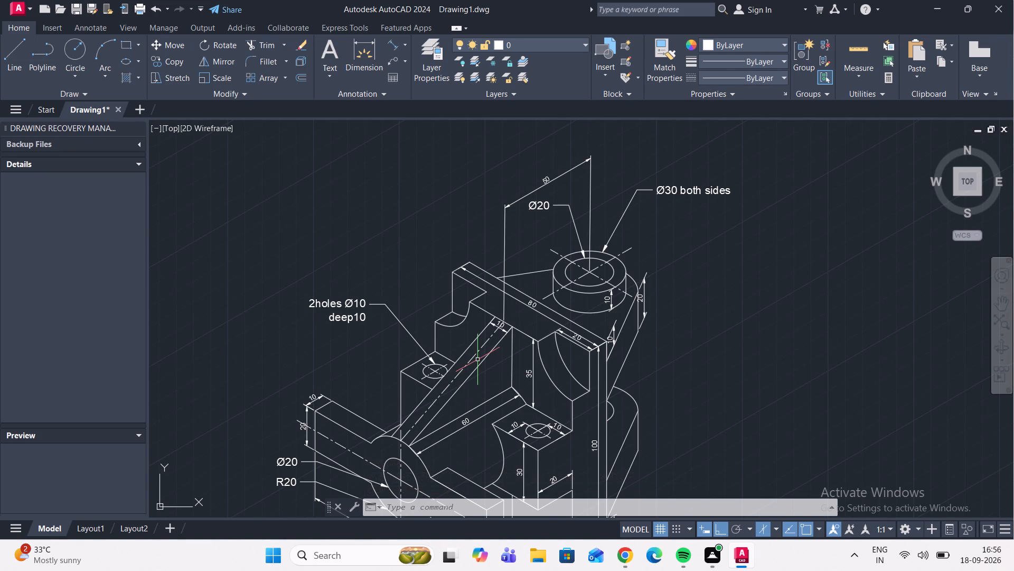
middle_click_drag(313, 320, 389, 211)
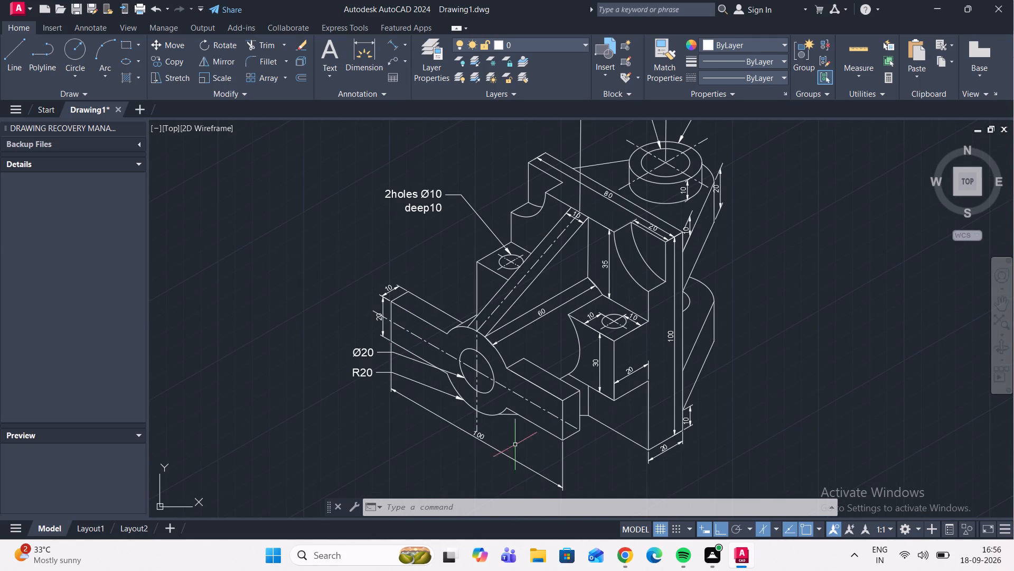
middle_click_drag(553, 451, 462, 461)
middle_click_drag(527, 431, 400, 450)
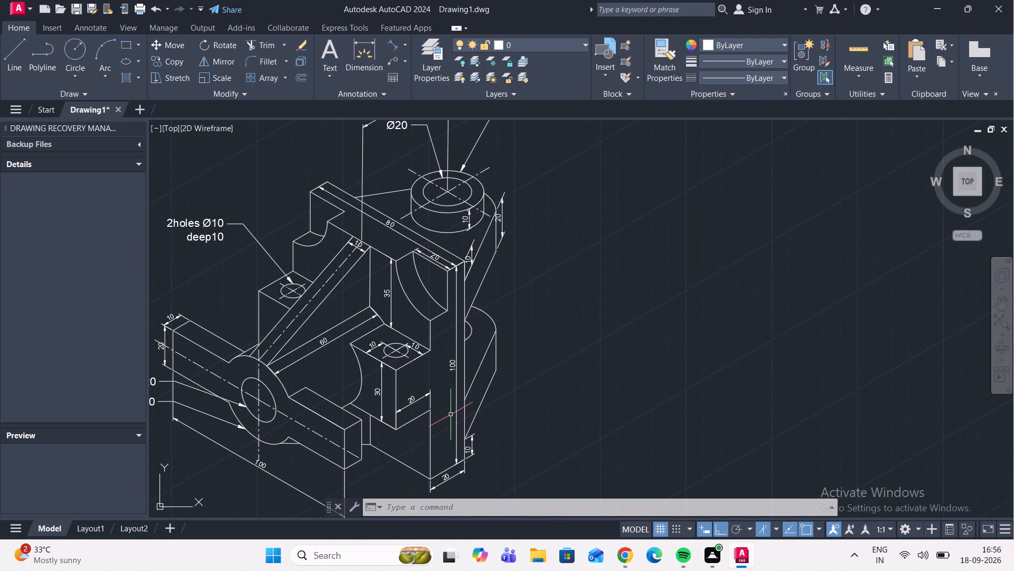
middle_click_drag(453, 421, 466, 481)
middle_click_drag(477, 410, 477, 412)
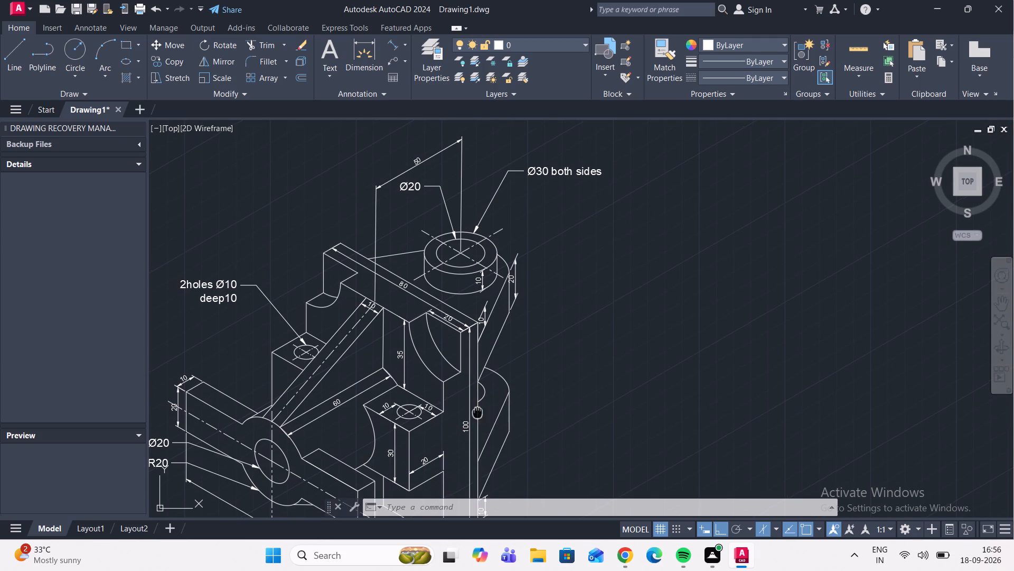
scroll(477, 415, "down", 1)
middle_click_drag(477, 412, 459, 457)
middle_click_drag(502, 412, 460, 423)
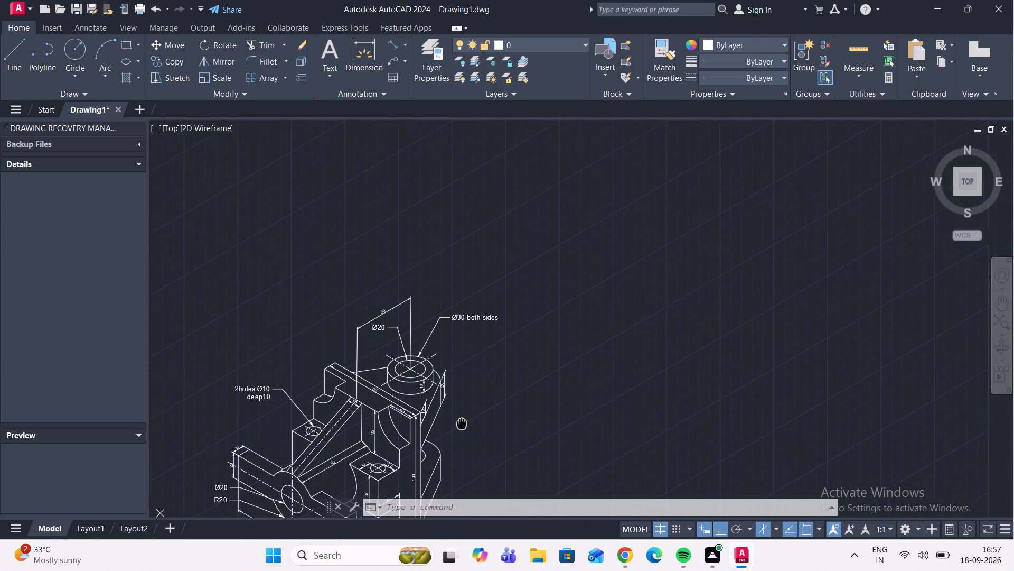
middle_click_drag(460, 423, 459, 423)
scroll(504, 359, "down", 1)
scroll(438, 422, "up", 2)
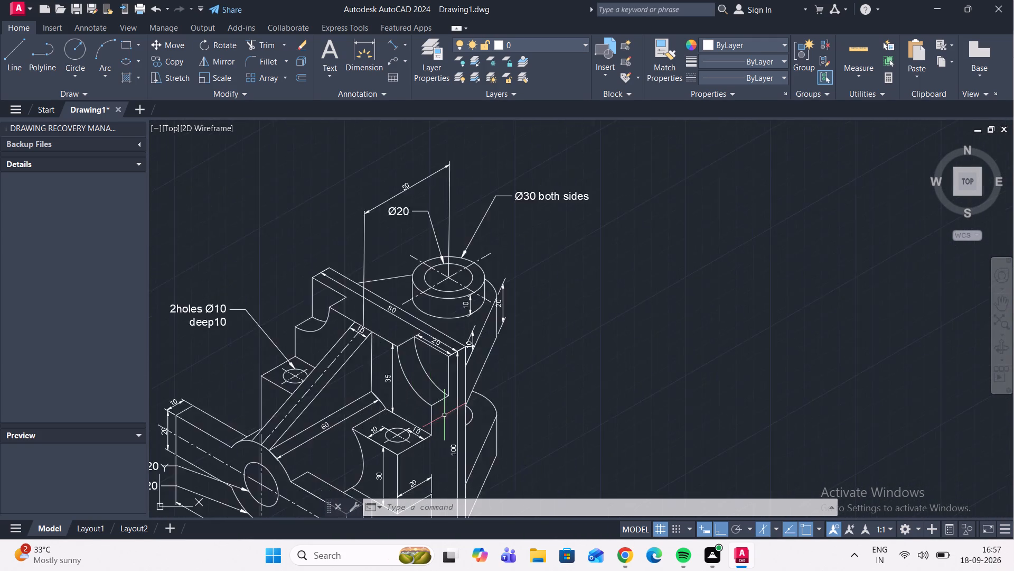
scroll(486, 377, "down", 2)
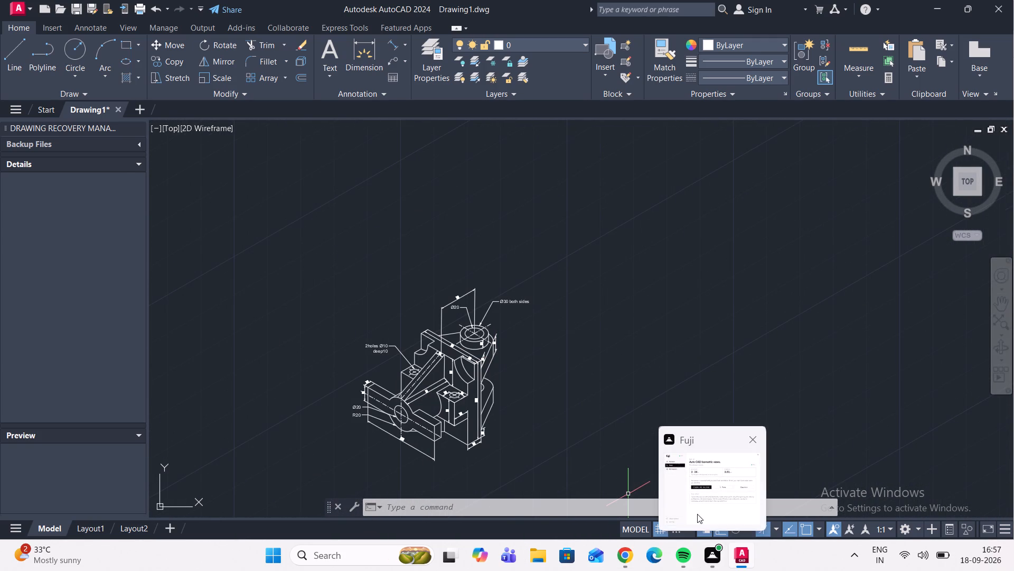
scroll(541, 340, "down", 1)
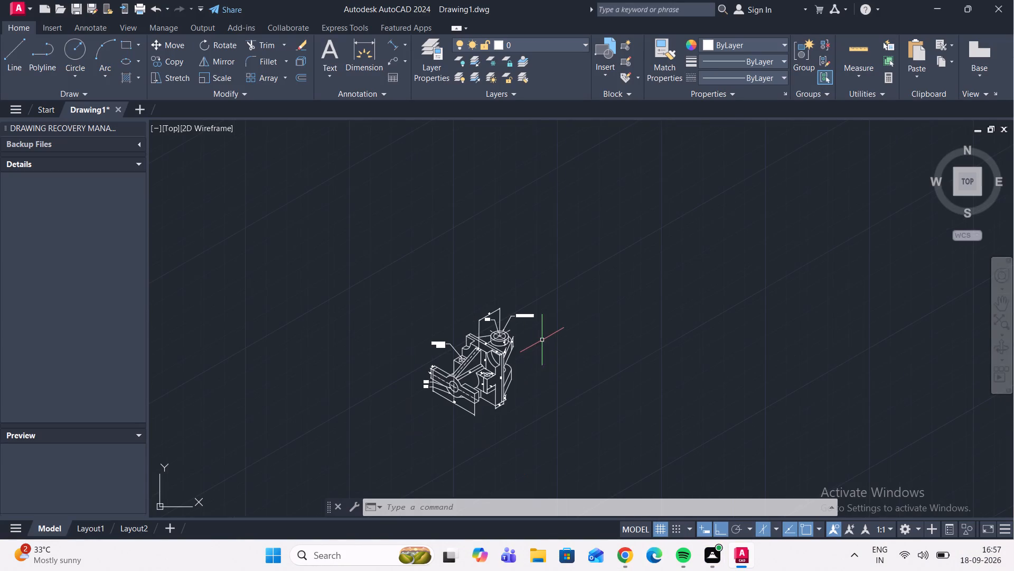
scroll(476, 433, "up", 2)
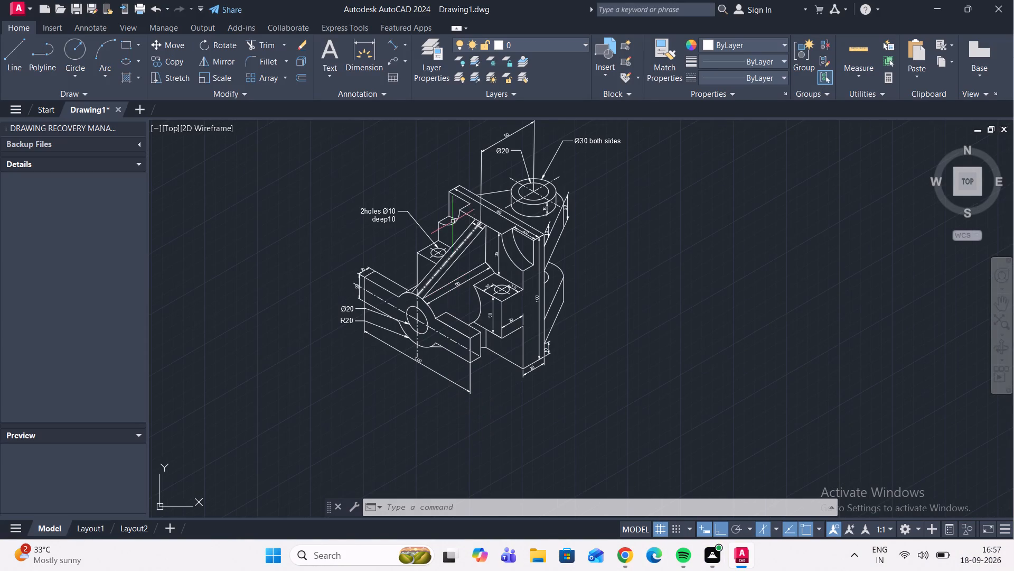
scroll(452, 222, "up", 2)
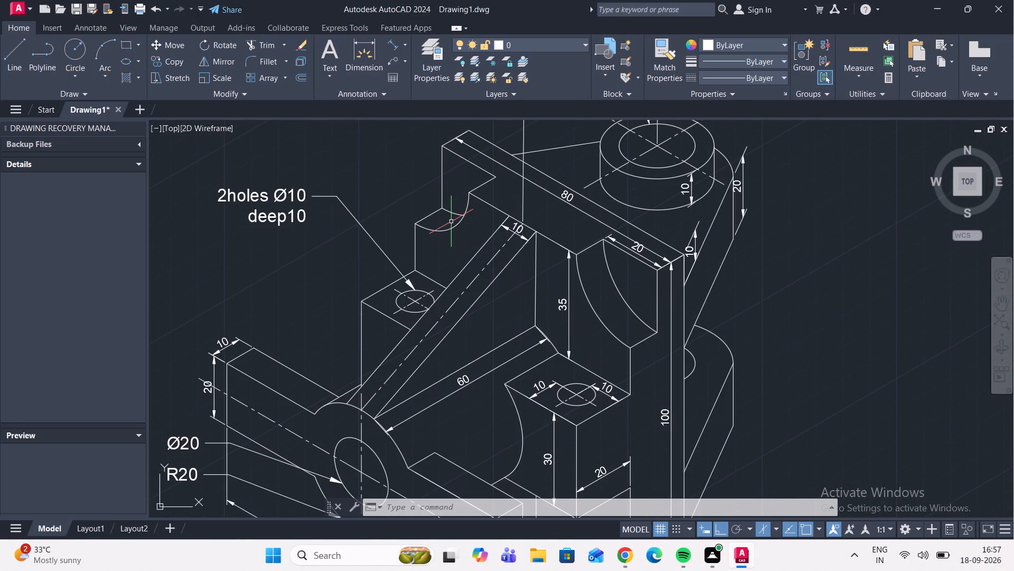
scroll(464, 250, "down", 2)
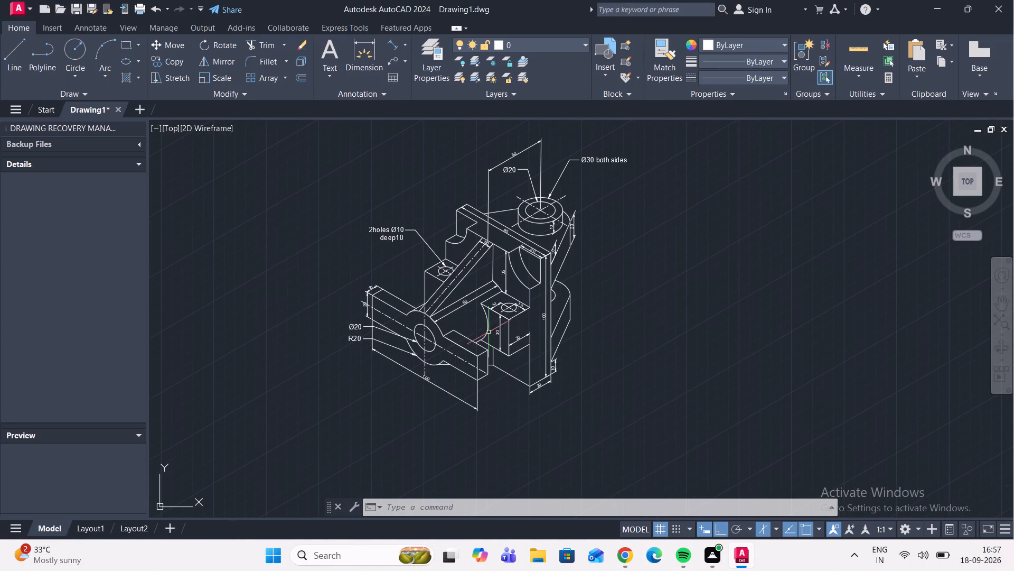
scroll(461, 375, "up", 2)
scroll(461, 373, "down", 3)
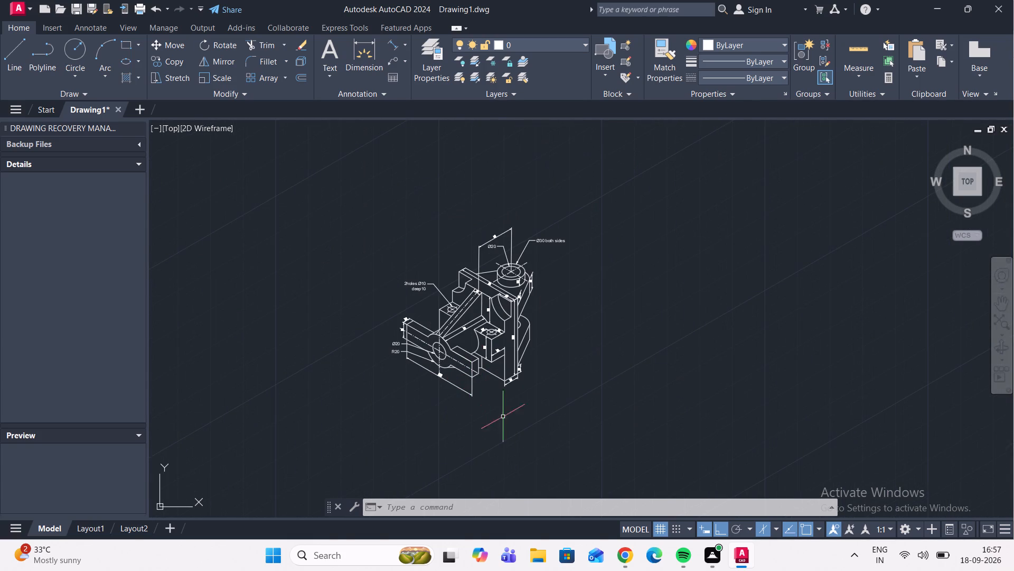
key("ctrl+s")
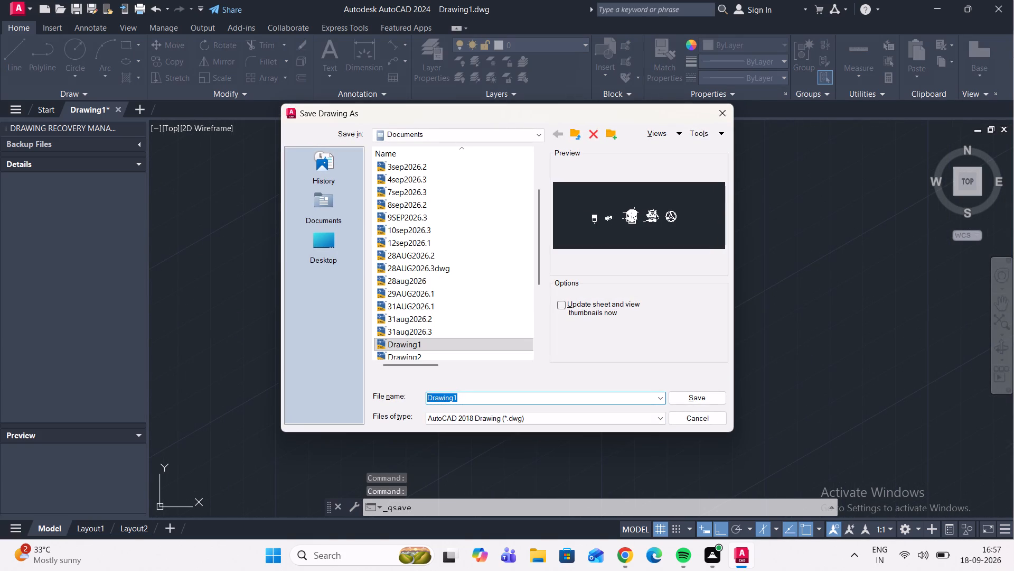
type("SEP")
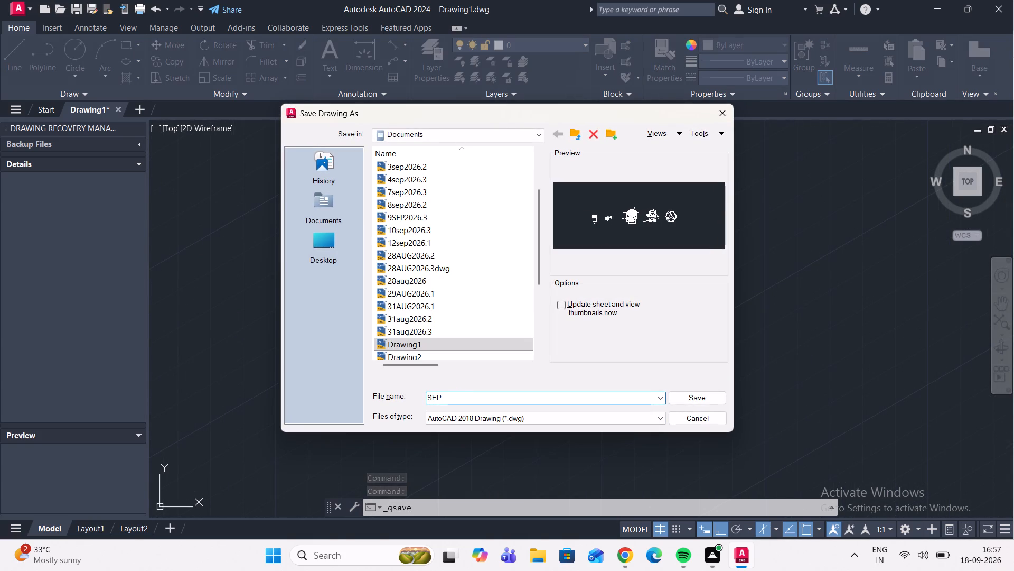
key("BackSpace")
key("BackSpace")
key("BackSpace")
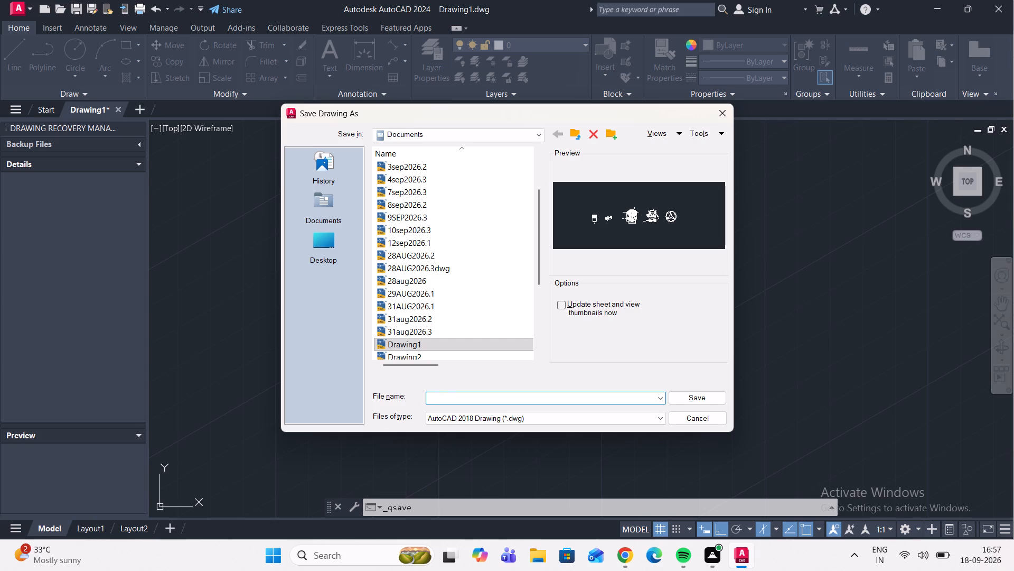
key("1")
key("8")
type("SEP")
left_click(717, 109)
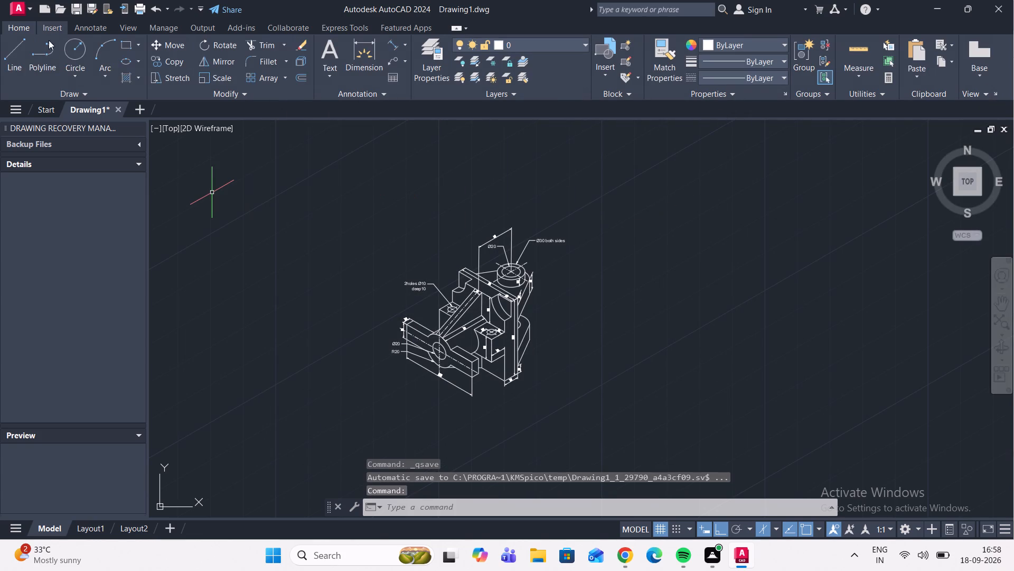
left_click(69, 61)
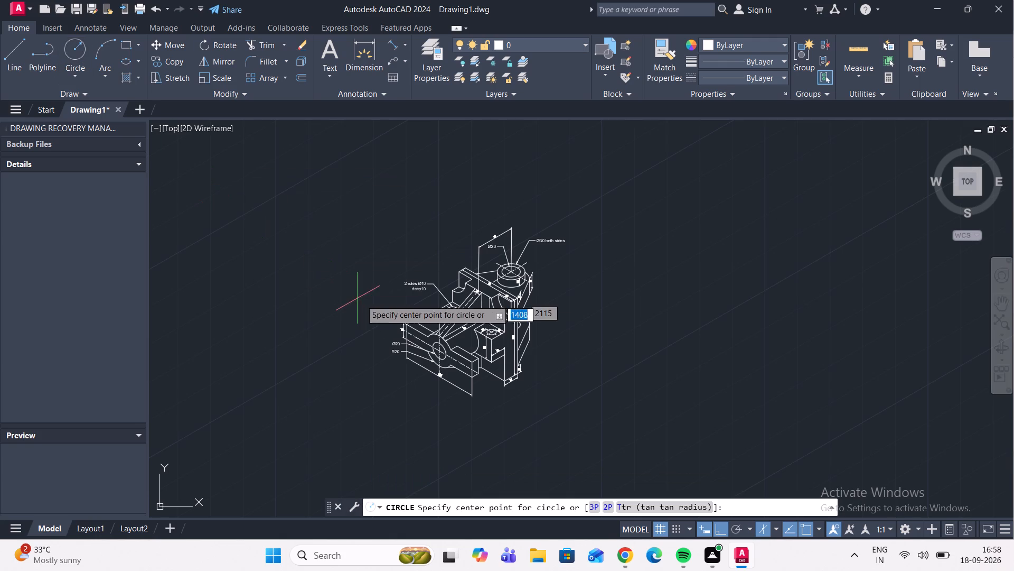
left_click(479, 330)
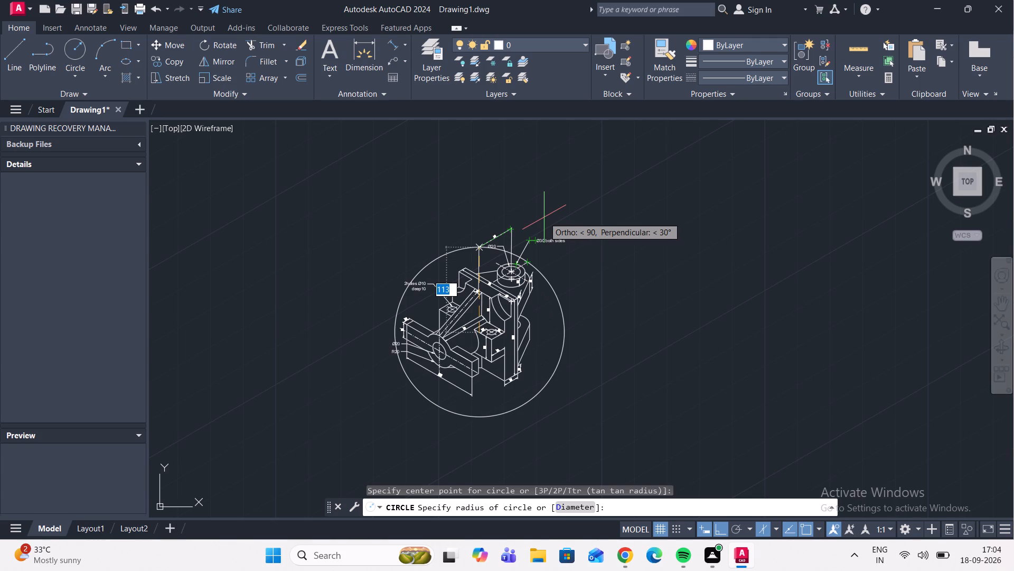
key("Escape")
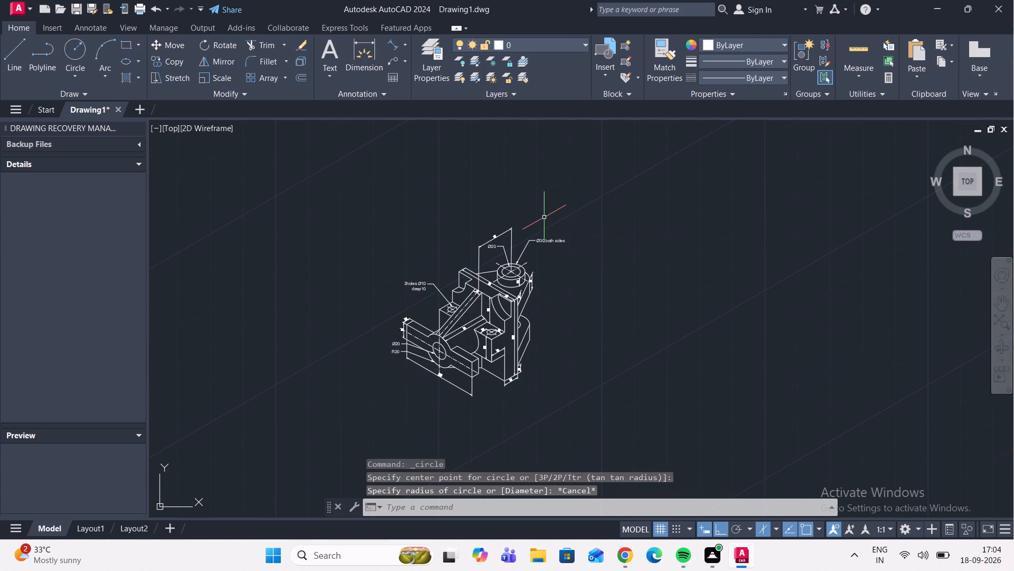
Save the drawing in the Documents folder under the file name 18SEP2026.
key("ctrl+s")
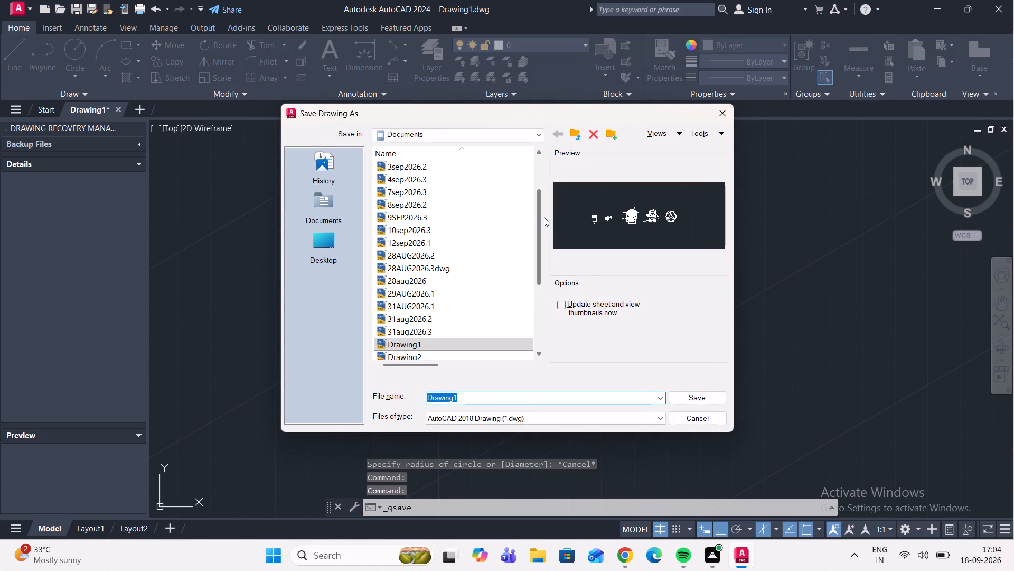
type("18")
type("SEP")
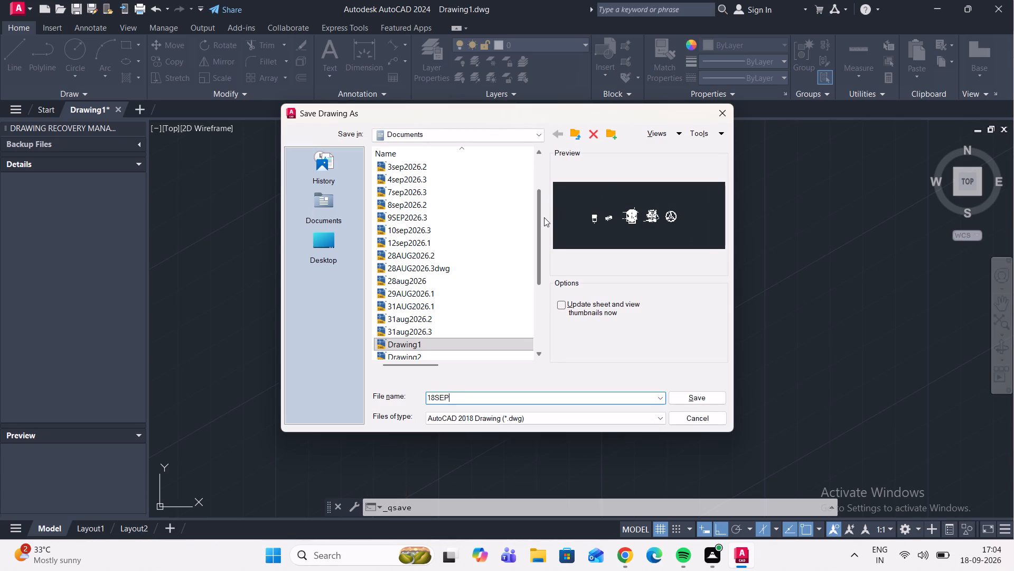
type("2026")
left_click(708, 402)
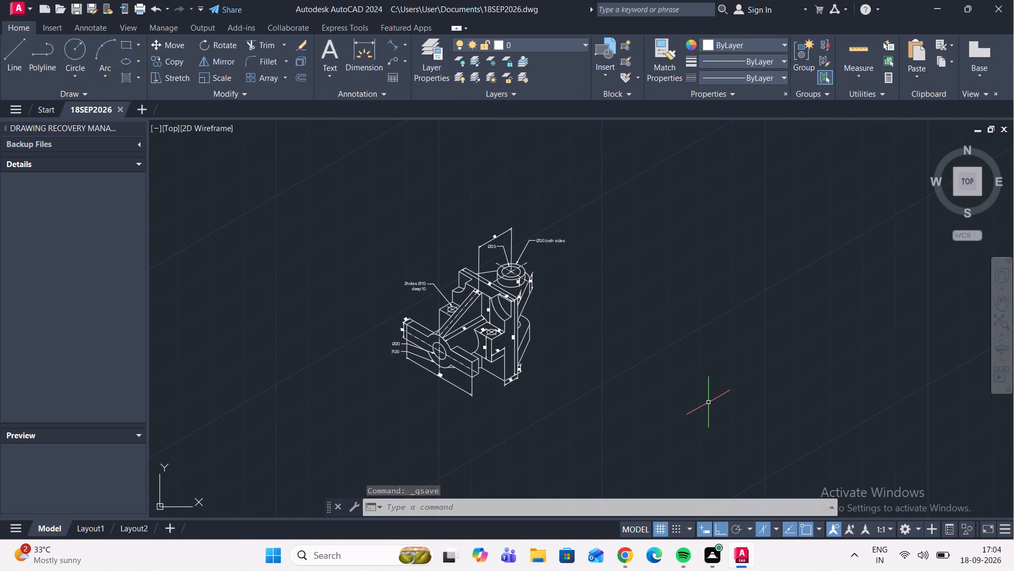
Set up a plot of the model with the AutoCAD PDF (High Quality Print).pc3 plotter and centre the plot.
key("ctrl+p")
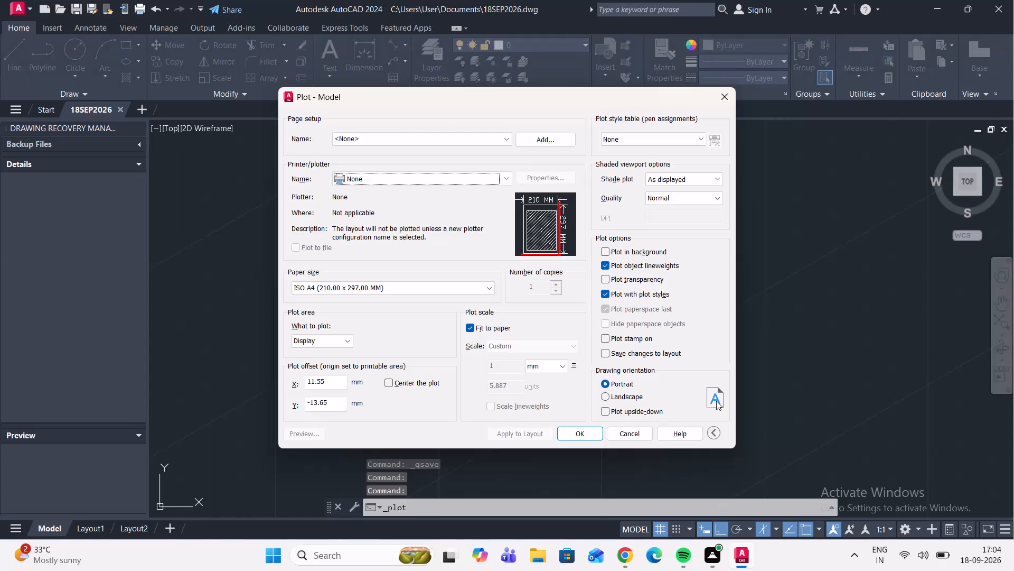
left_click(581, 360)
left_click(445, 181)
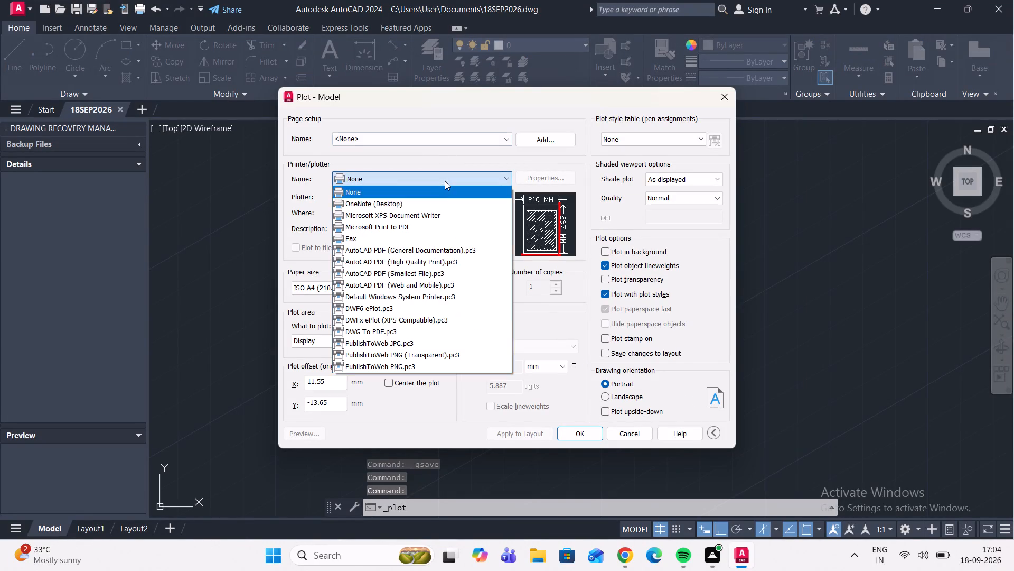
left_click(429, 259)
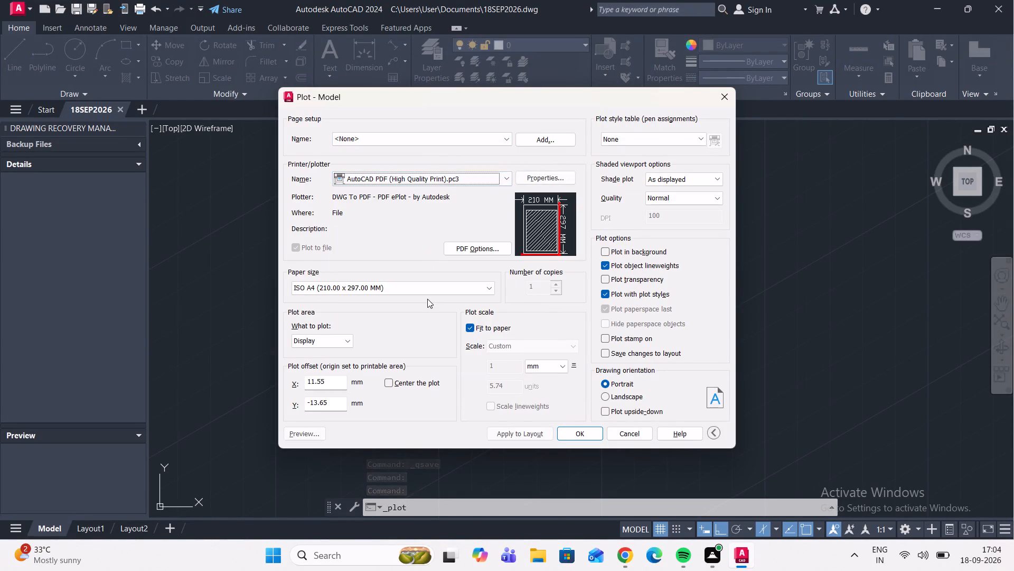
left_click(389, 381)
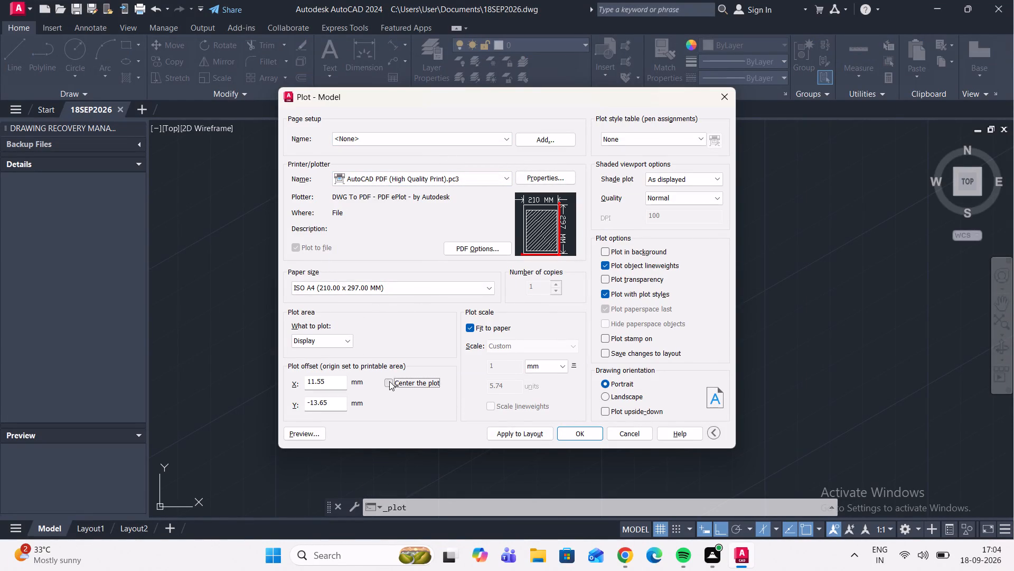
Set the plot area to a window enclosing the entire bracket with all its dimensions and notes.
left_click(324, 340)
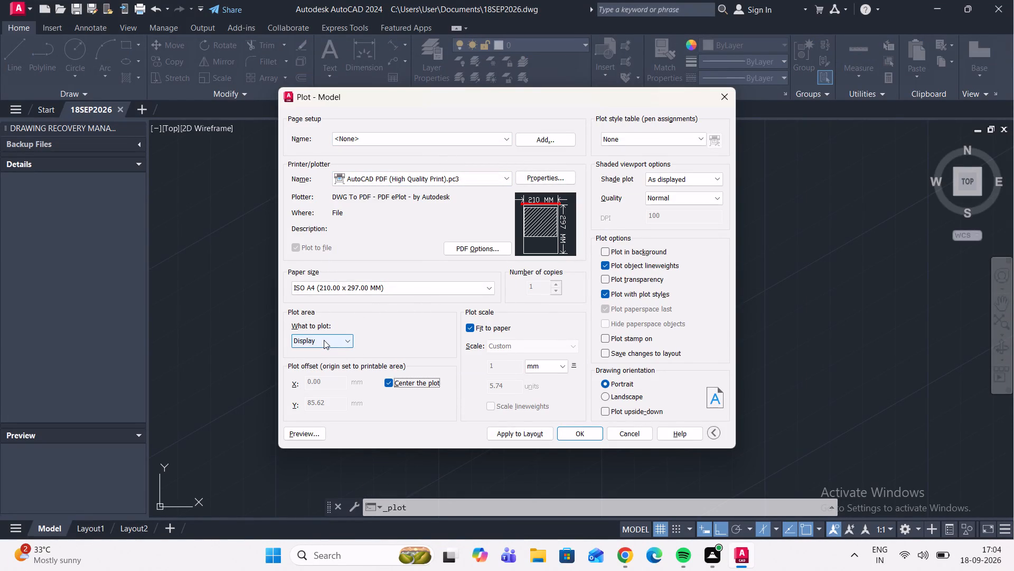
left_click(326, 379)
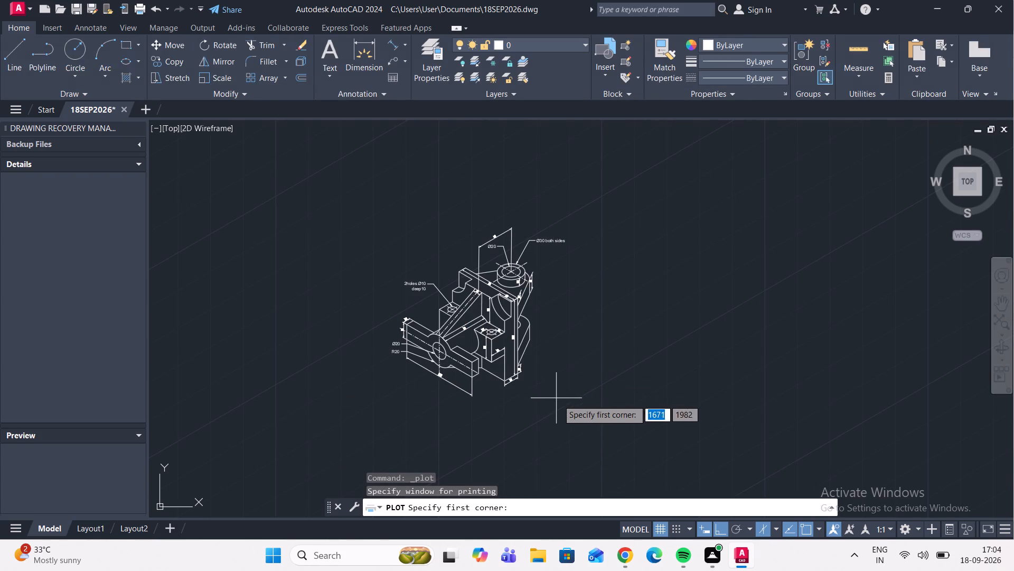
left_click(585, 405)
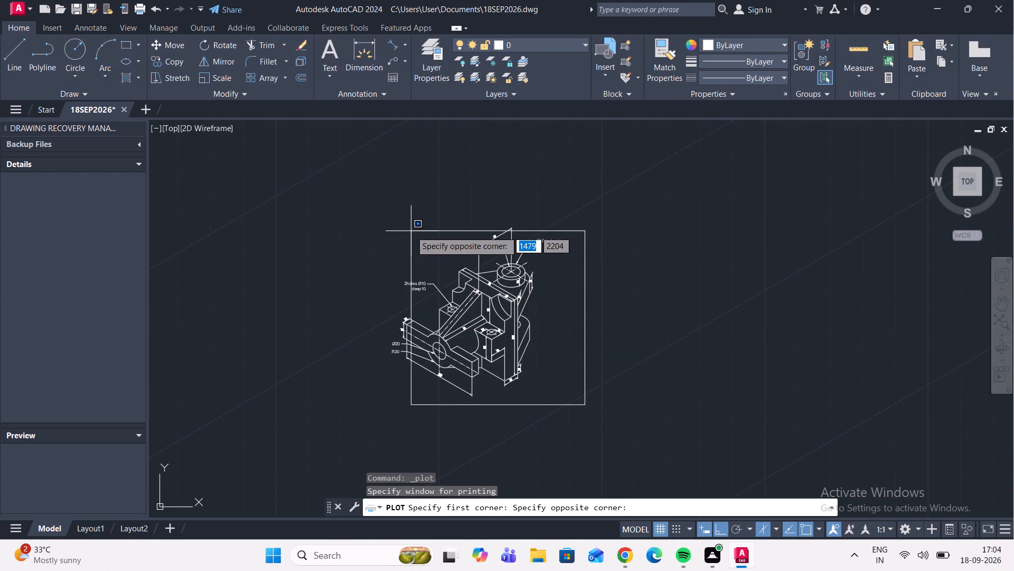
left_click(384, 212)
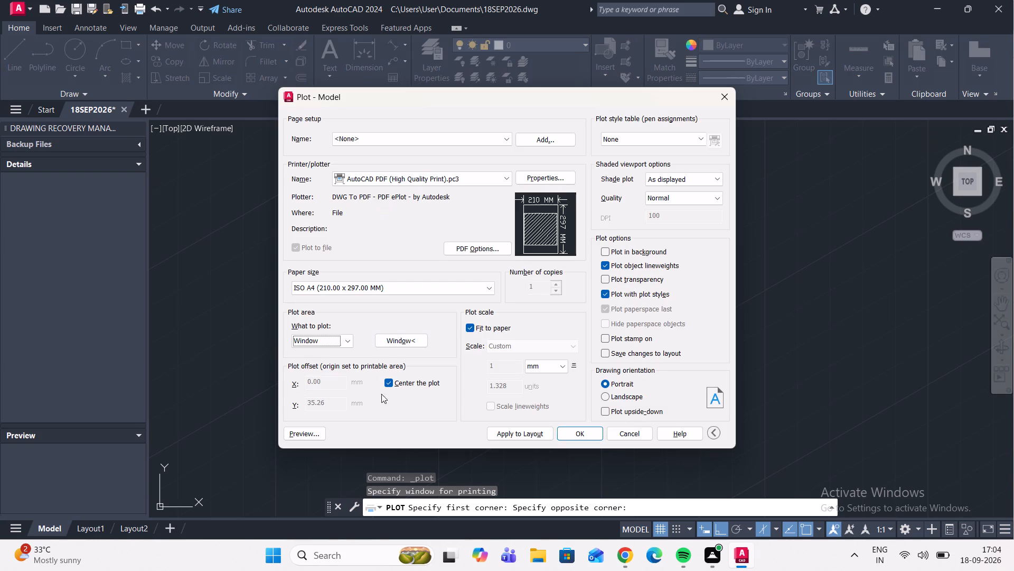
Preview the plot and output it to the Documents folder as 18SEP2026-Model.pdf.
left_click(304, 430)
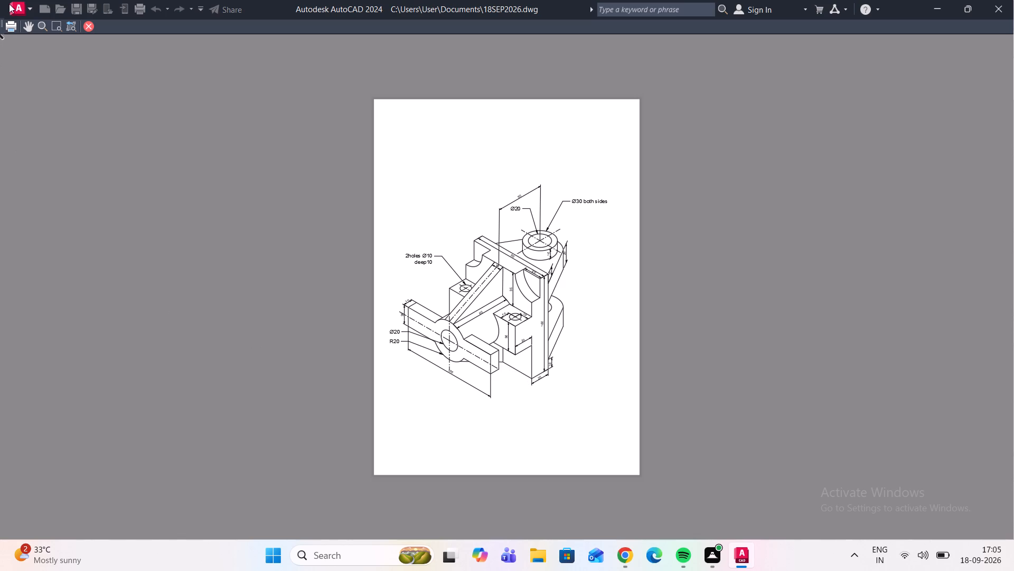
left_click(10, 22)
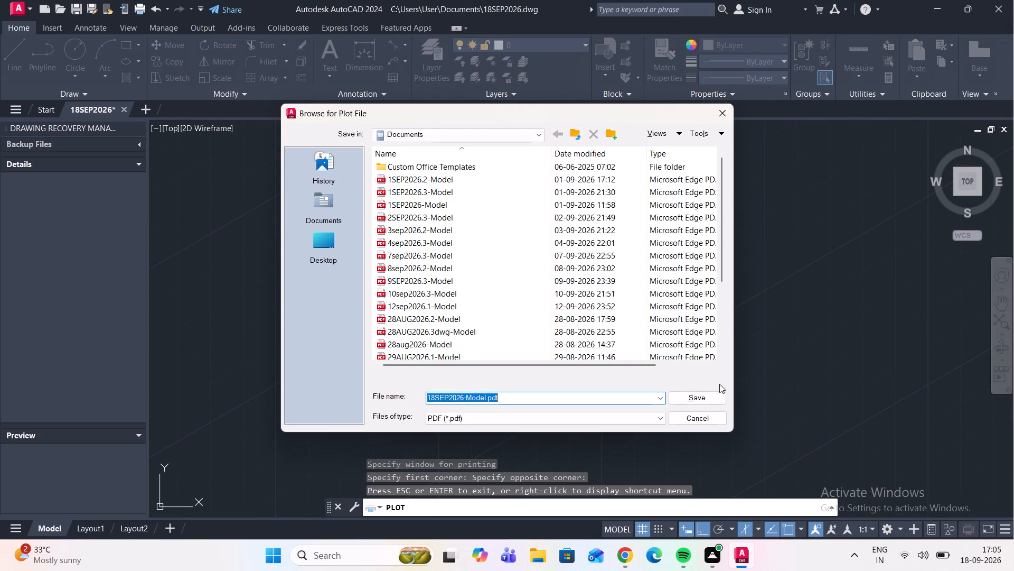
left_click(704, 399)
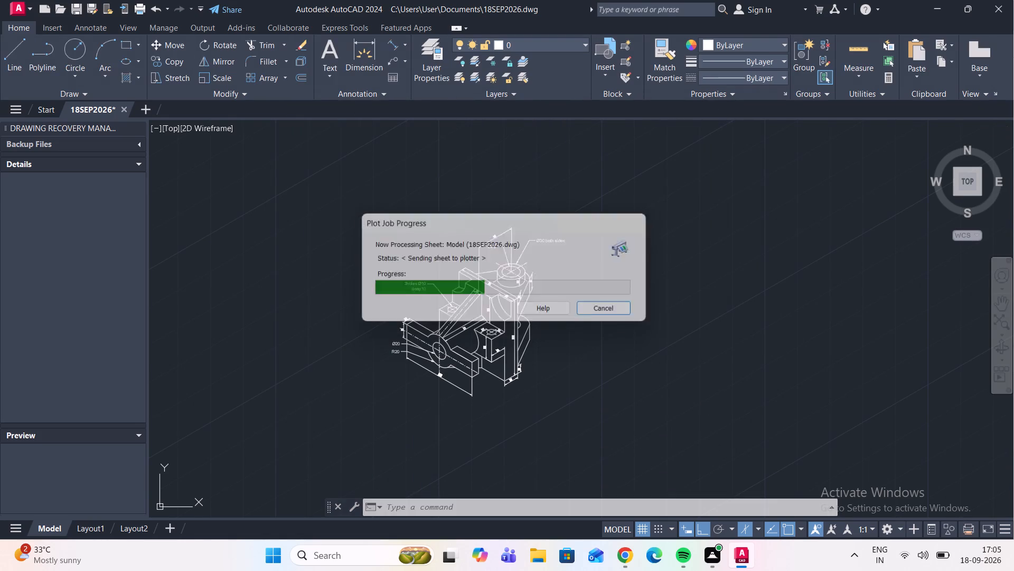